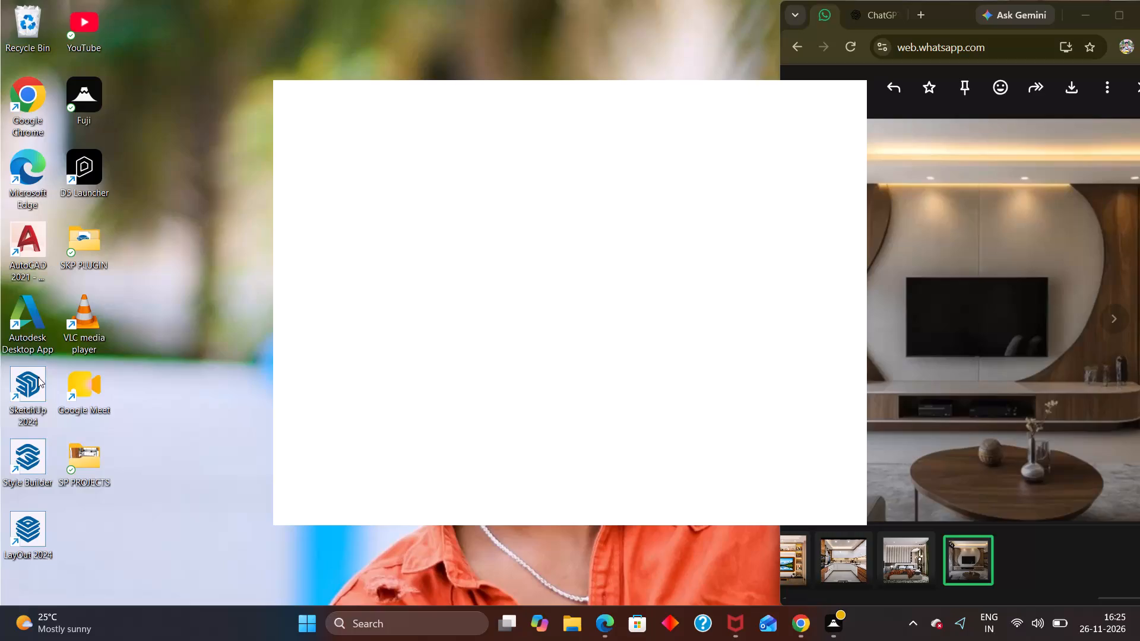
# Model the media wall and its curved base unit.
# Launch SketchUp 2024 from the desktop.
pyautogui.doubleClick(26, 382)
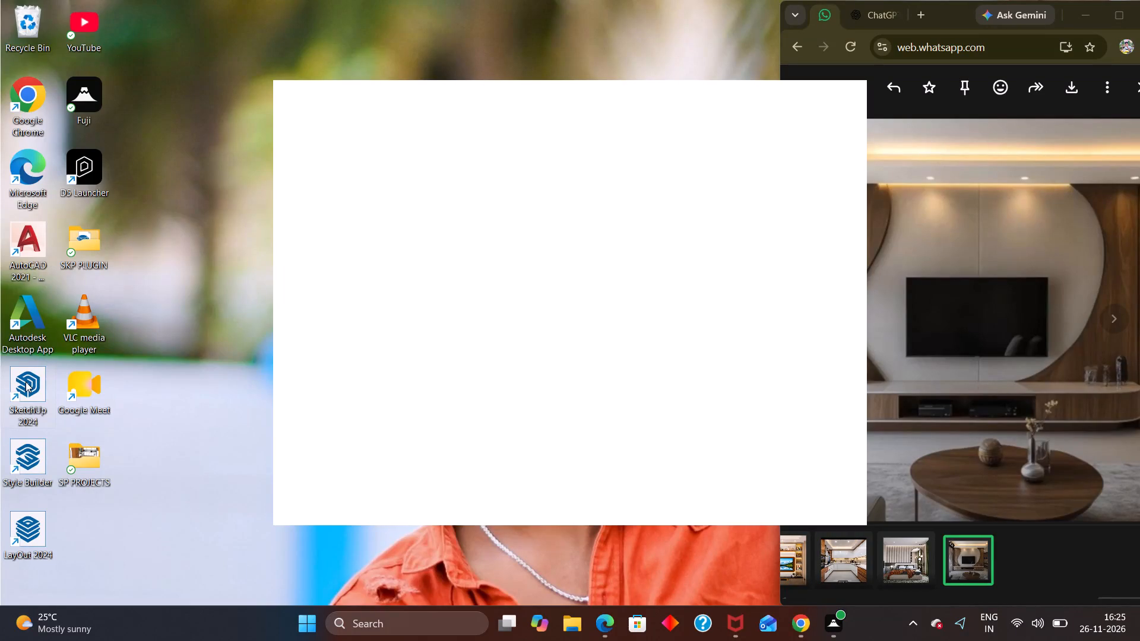
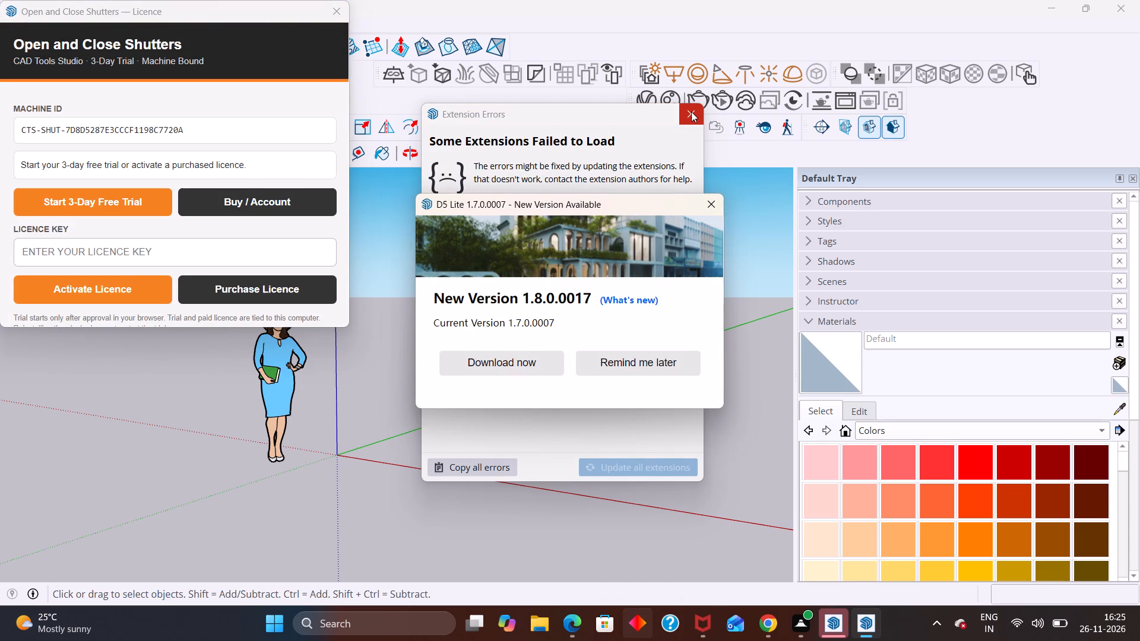
# Postpone the D5 Lite update and dismiss the extension errors and Open and Close Shutters licence windows.
pyautogui.click(629, 357)
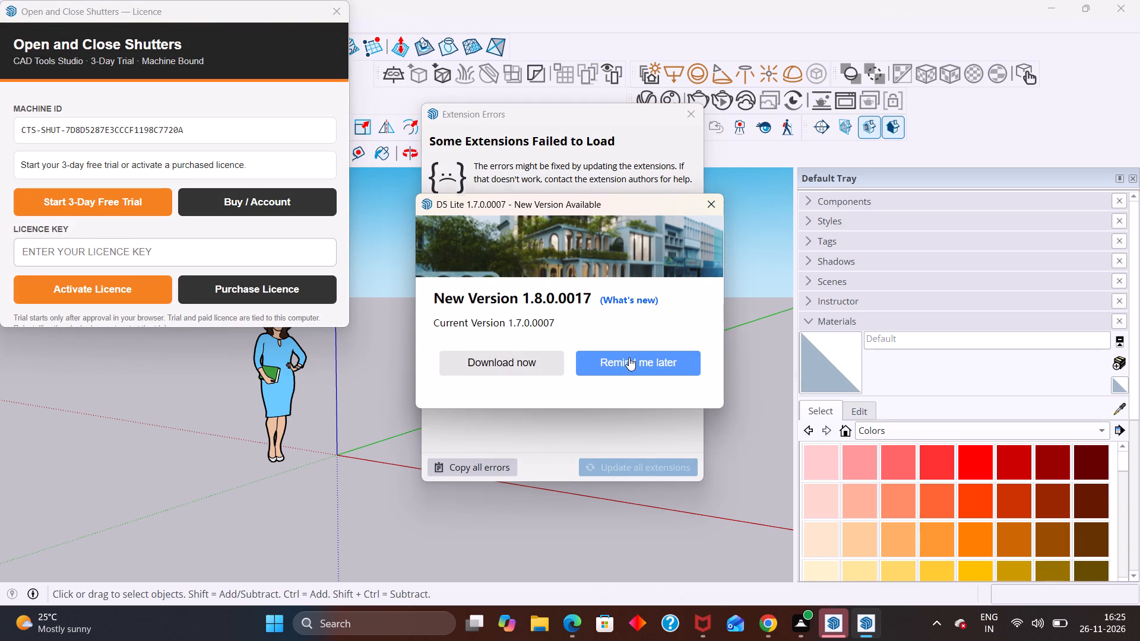
pyautogui.click(685, 119)
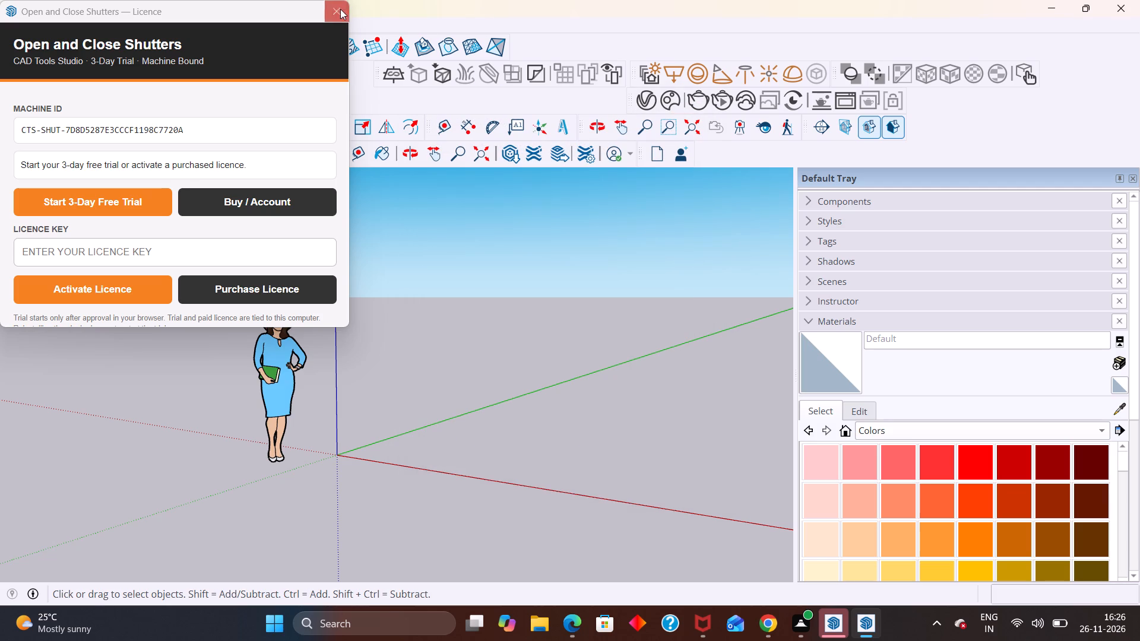
pyautogui.click(331, 9)
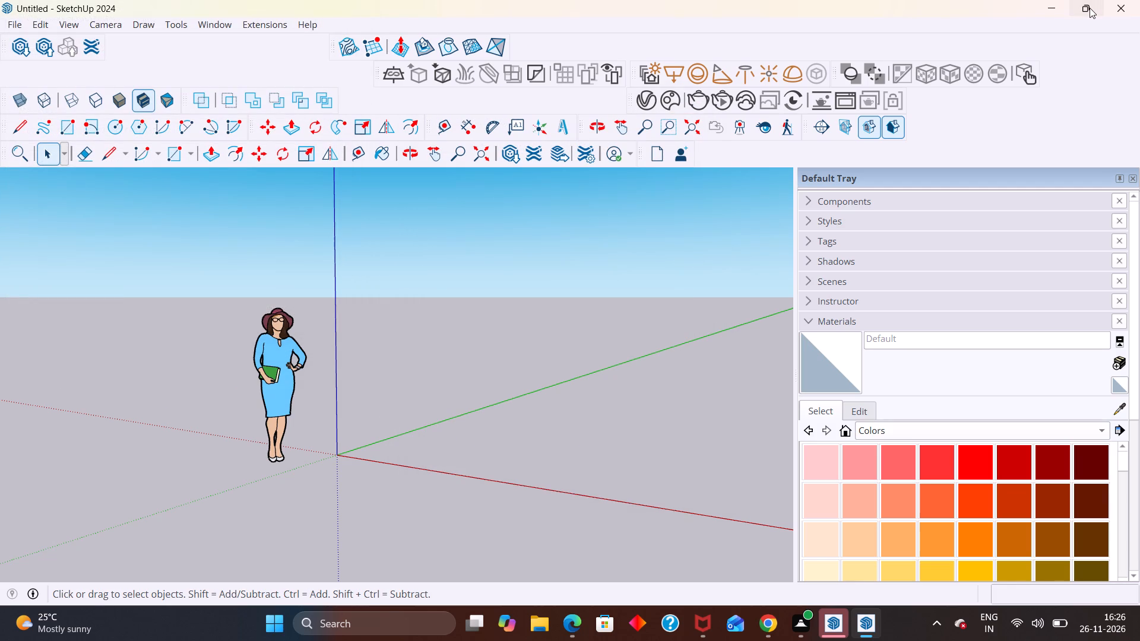
# Restore the SketchUp window down from full screen to sit beside the TV wall reference image.
pyautogui.click(1090, 8)
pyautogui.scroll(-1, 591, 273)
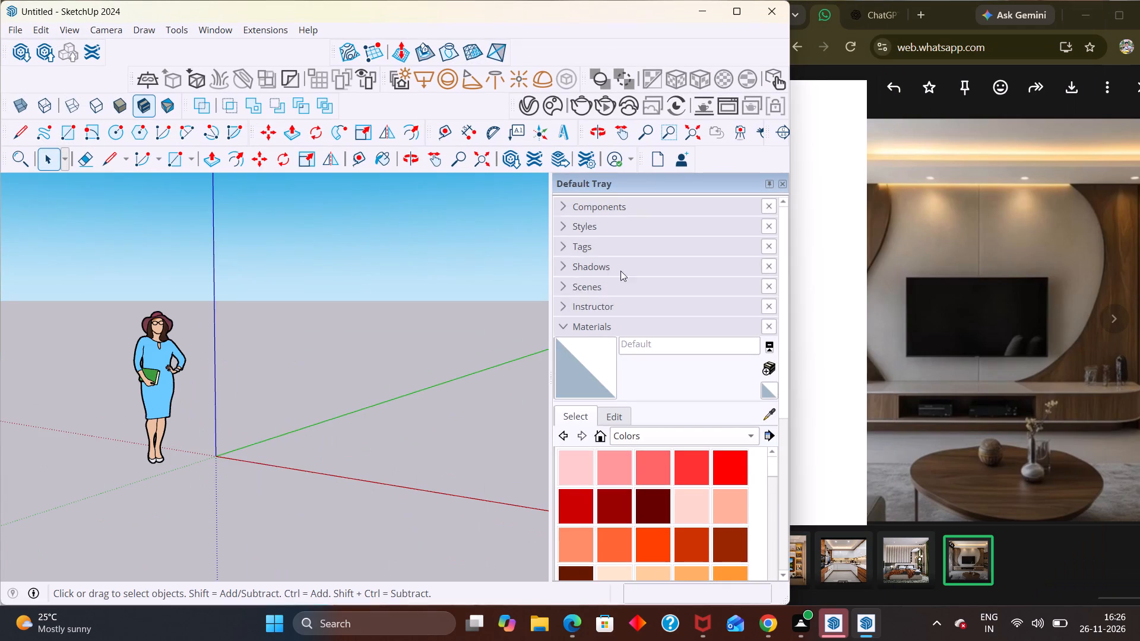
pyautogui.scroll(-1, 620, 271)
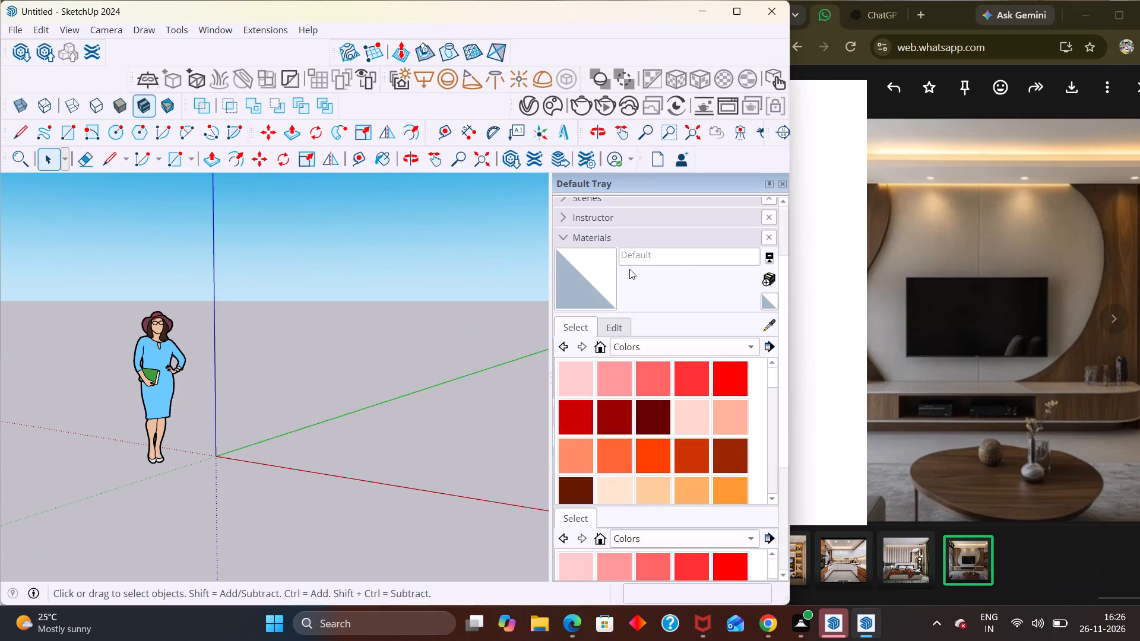
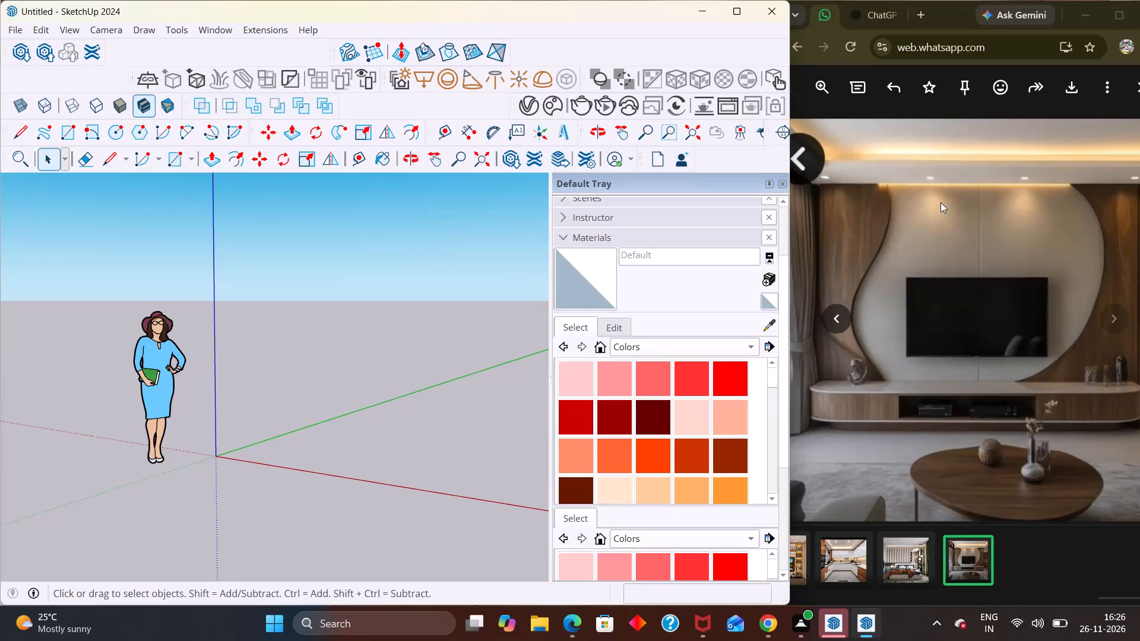
# Narrow the SketchUp window slightly from its browser-facing edge to clear the window showing the TV wall reference image.
pyautogui.scroll(-3, 967, 298)
pyautogui.moveTo(794, 260); pyautogui.dragTo(767, 253)
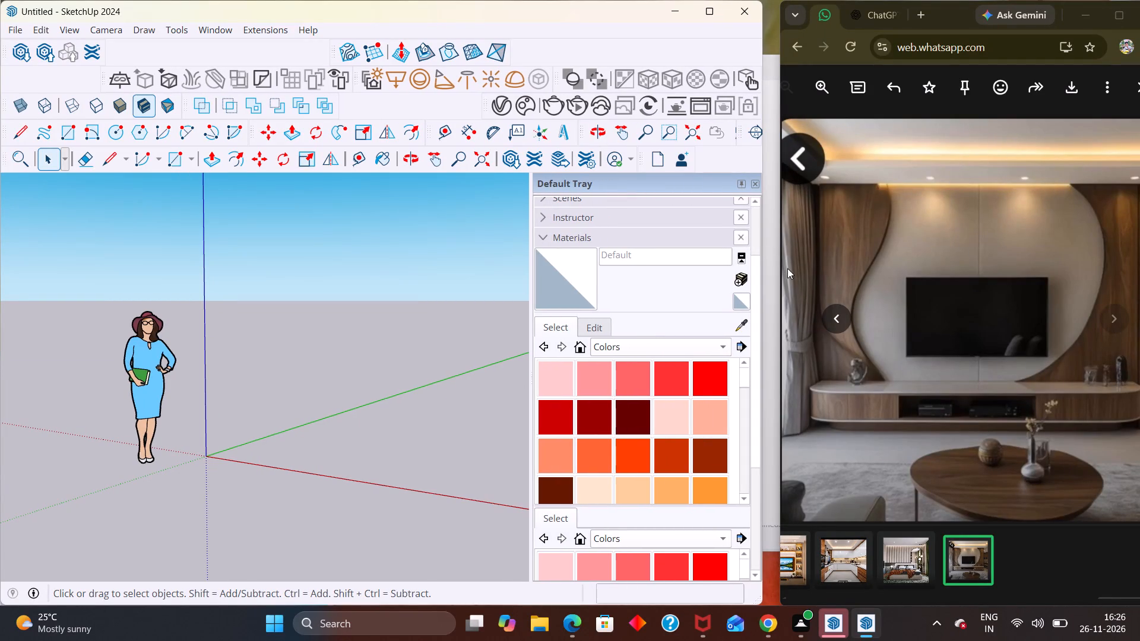
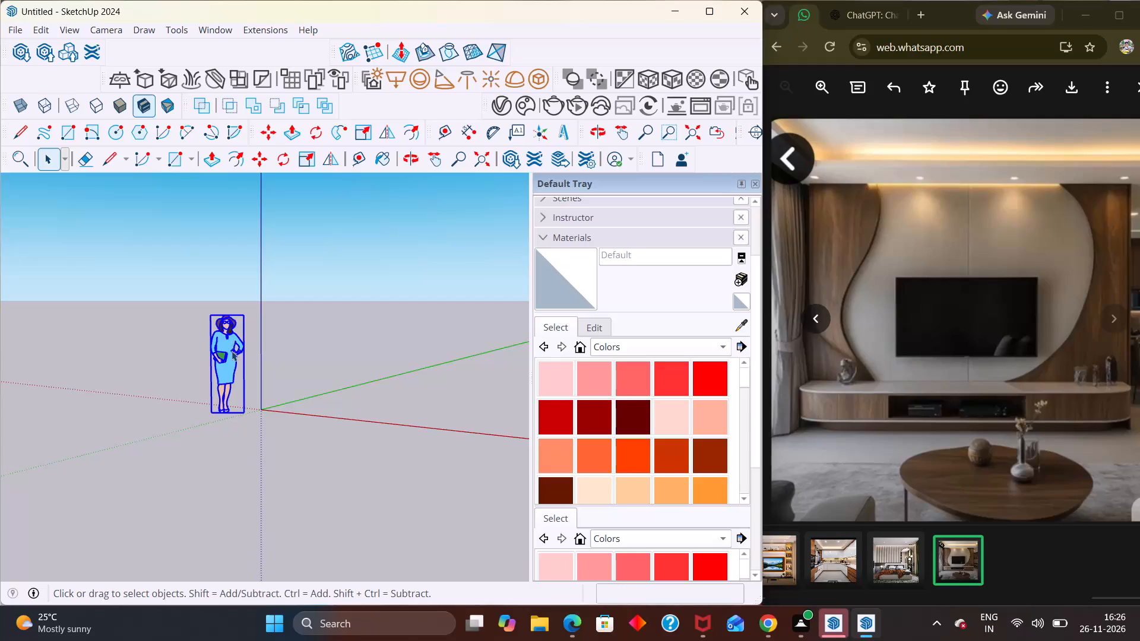
# Delete the selected default human figure beside the origin.
pyautogui.press('Delete')
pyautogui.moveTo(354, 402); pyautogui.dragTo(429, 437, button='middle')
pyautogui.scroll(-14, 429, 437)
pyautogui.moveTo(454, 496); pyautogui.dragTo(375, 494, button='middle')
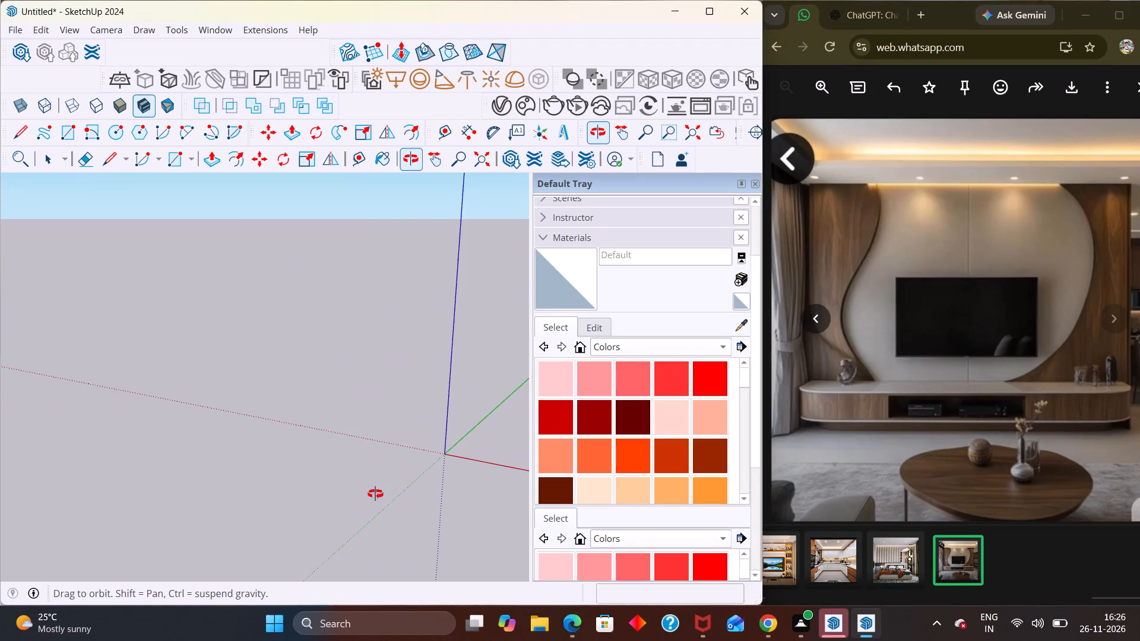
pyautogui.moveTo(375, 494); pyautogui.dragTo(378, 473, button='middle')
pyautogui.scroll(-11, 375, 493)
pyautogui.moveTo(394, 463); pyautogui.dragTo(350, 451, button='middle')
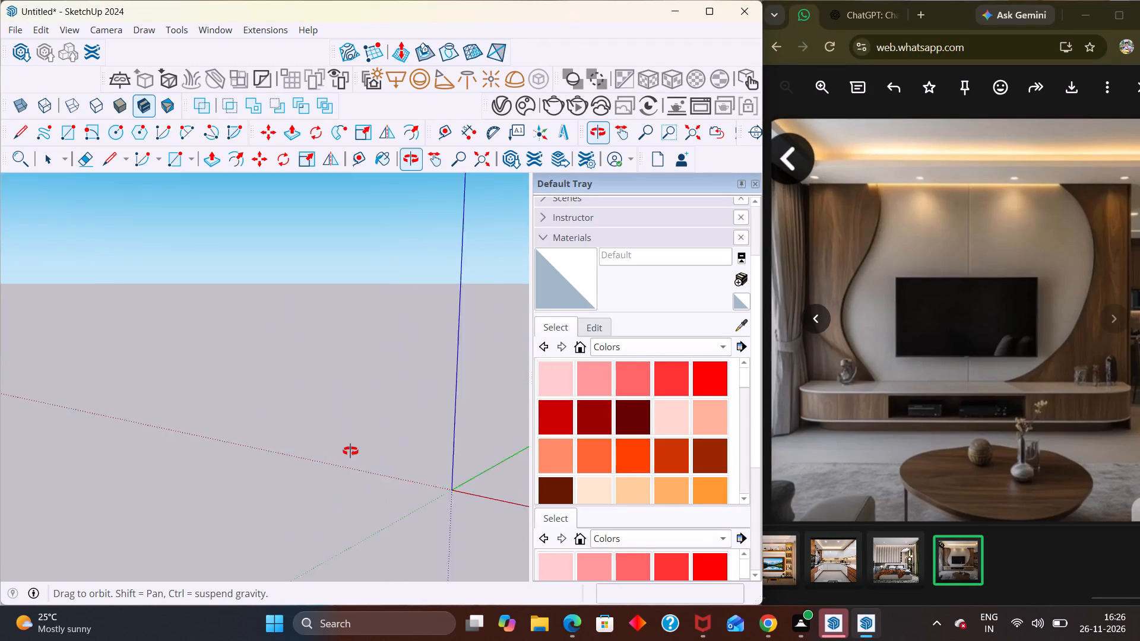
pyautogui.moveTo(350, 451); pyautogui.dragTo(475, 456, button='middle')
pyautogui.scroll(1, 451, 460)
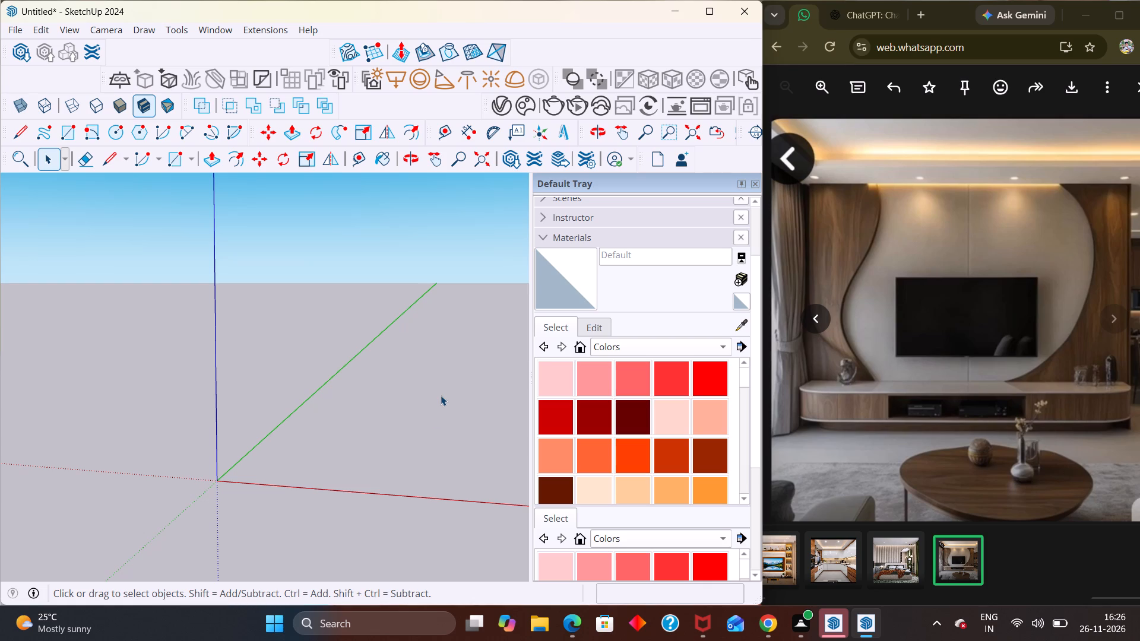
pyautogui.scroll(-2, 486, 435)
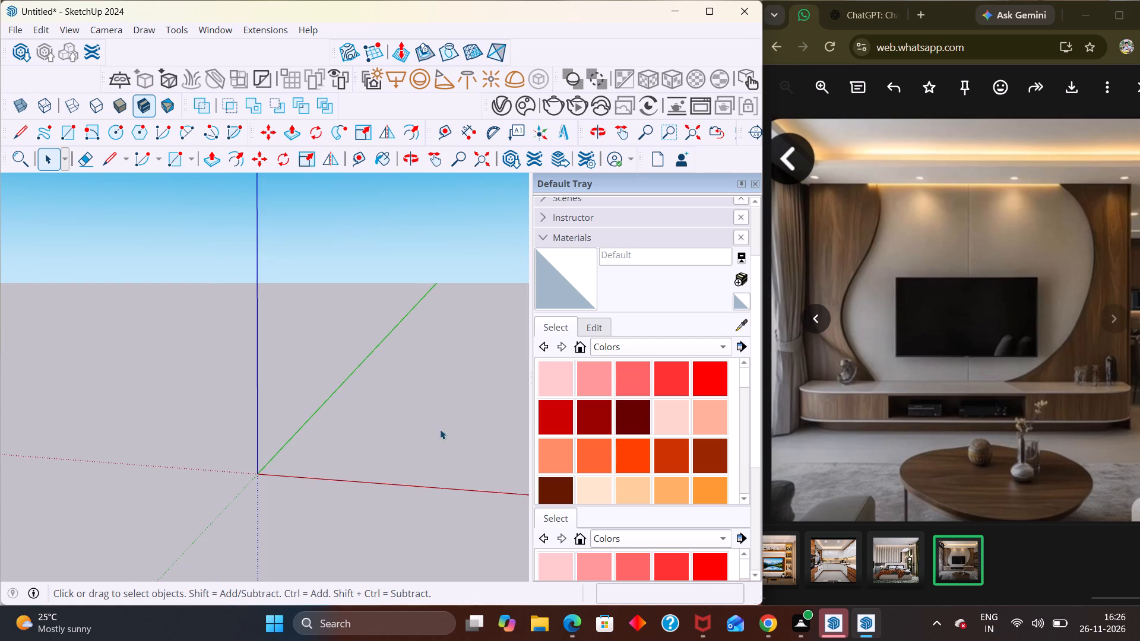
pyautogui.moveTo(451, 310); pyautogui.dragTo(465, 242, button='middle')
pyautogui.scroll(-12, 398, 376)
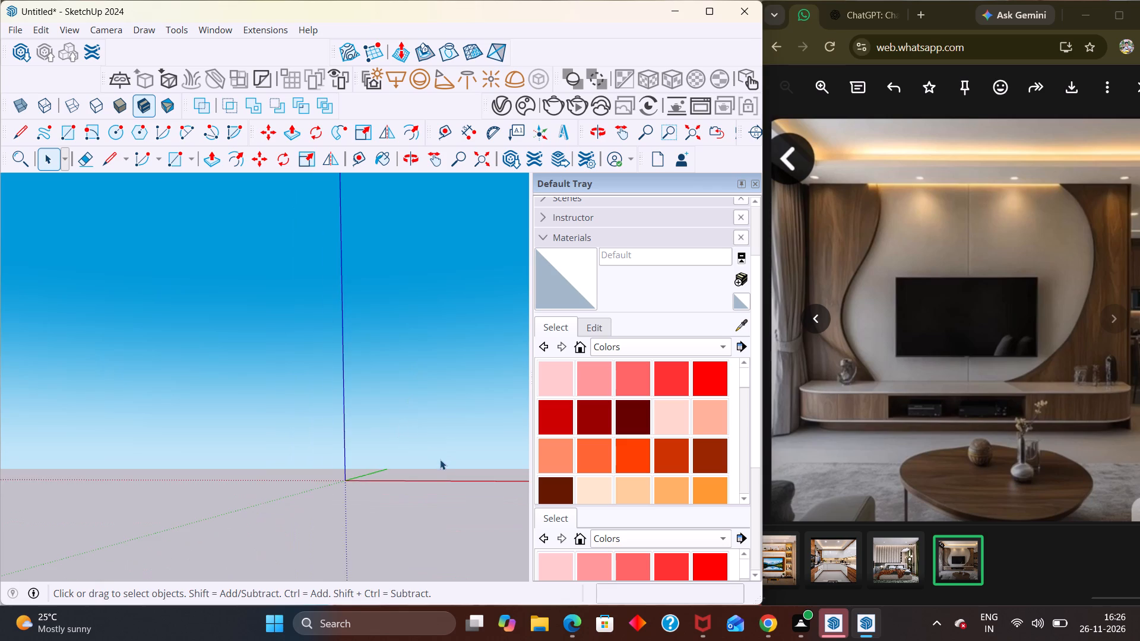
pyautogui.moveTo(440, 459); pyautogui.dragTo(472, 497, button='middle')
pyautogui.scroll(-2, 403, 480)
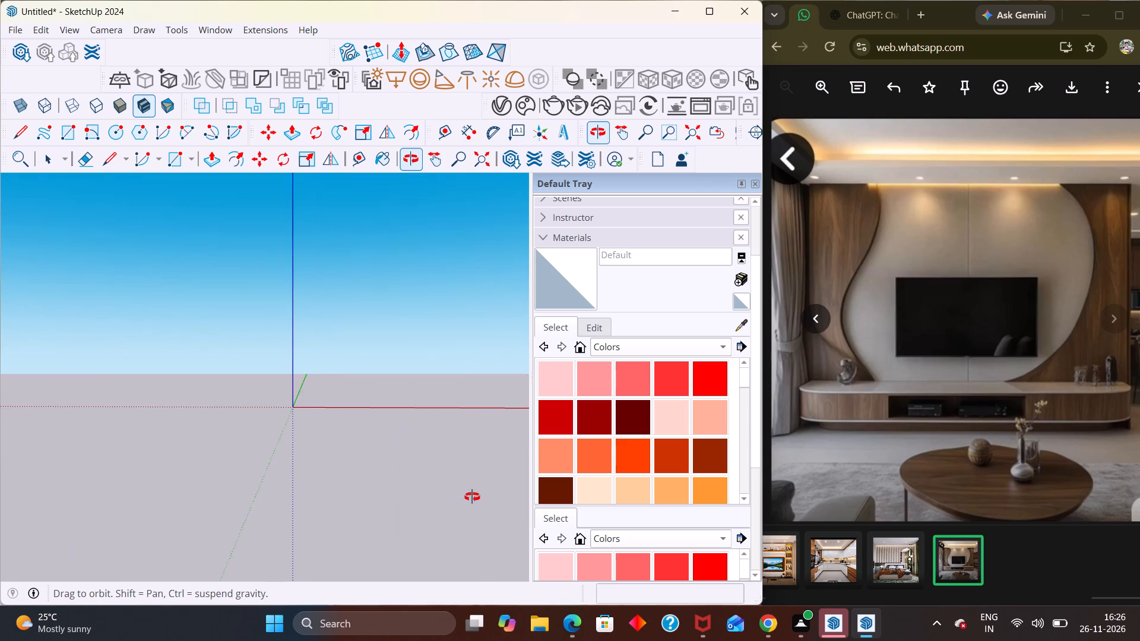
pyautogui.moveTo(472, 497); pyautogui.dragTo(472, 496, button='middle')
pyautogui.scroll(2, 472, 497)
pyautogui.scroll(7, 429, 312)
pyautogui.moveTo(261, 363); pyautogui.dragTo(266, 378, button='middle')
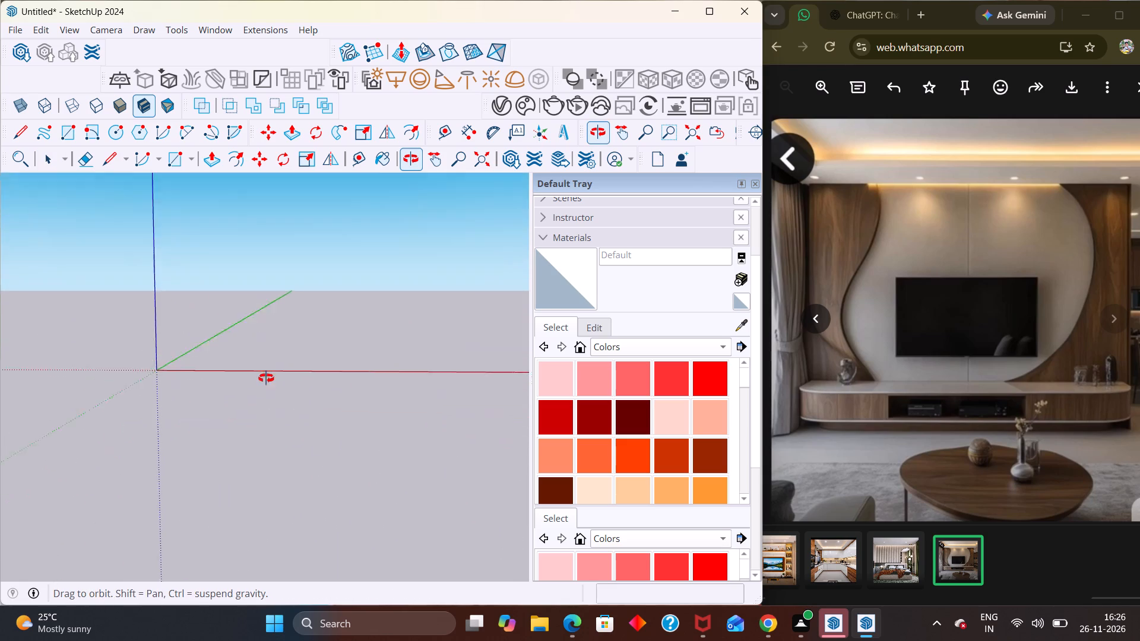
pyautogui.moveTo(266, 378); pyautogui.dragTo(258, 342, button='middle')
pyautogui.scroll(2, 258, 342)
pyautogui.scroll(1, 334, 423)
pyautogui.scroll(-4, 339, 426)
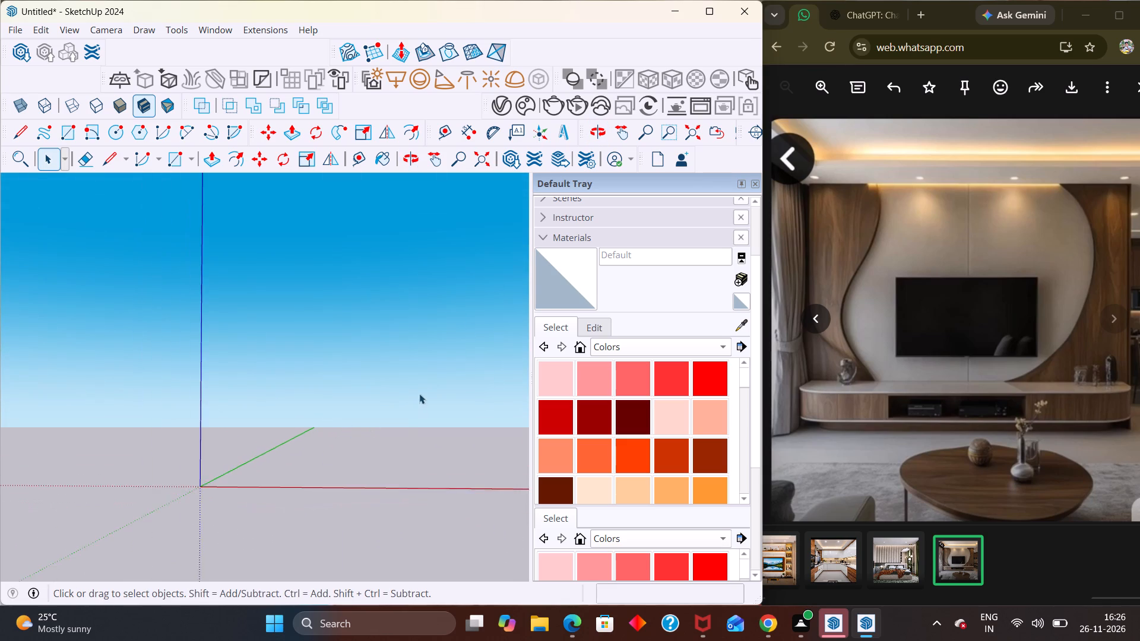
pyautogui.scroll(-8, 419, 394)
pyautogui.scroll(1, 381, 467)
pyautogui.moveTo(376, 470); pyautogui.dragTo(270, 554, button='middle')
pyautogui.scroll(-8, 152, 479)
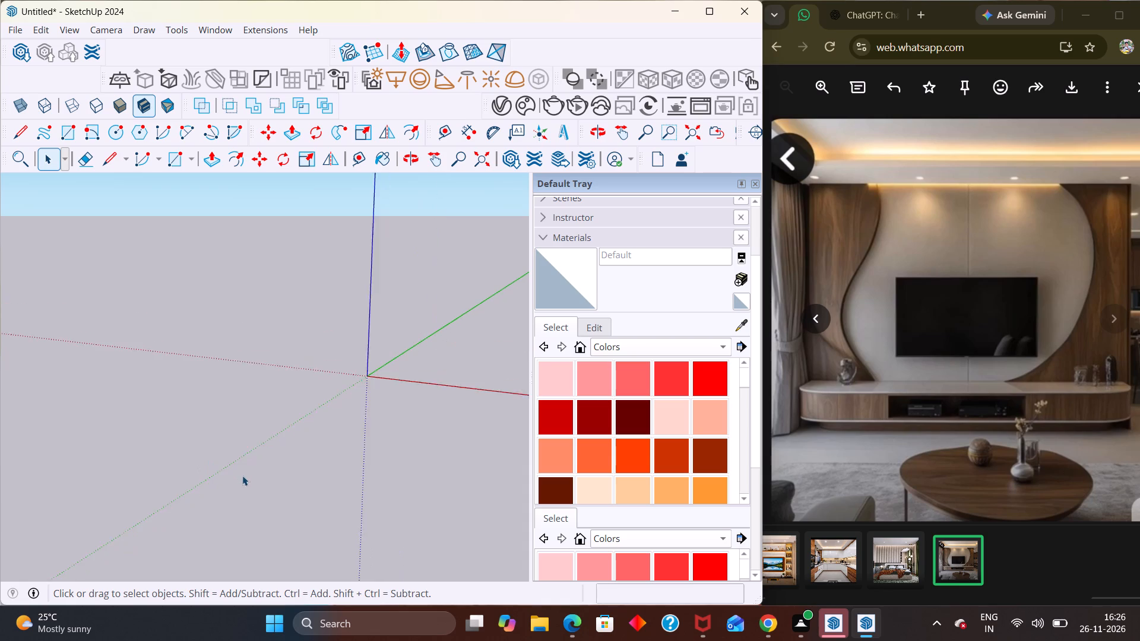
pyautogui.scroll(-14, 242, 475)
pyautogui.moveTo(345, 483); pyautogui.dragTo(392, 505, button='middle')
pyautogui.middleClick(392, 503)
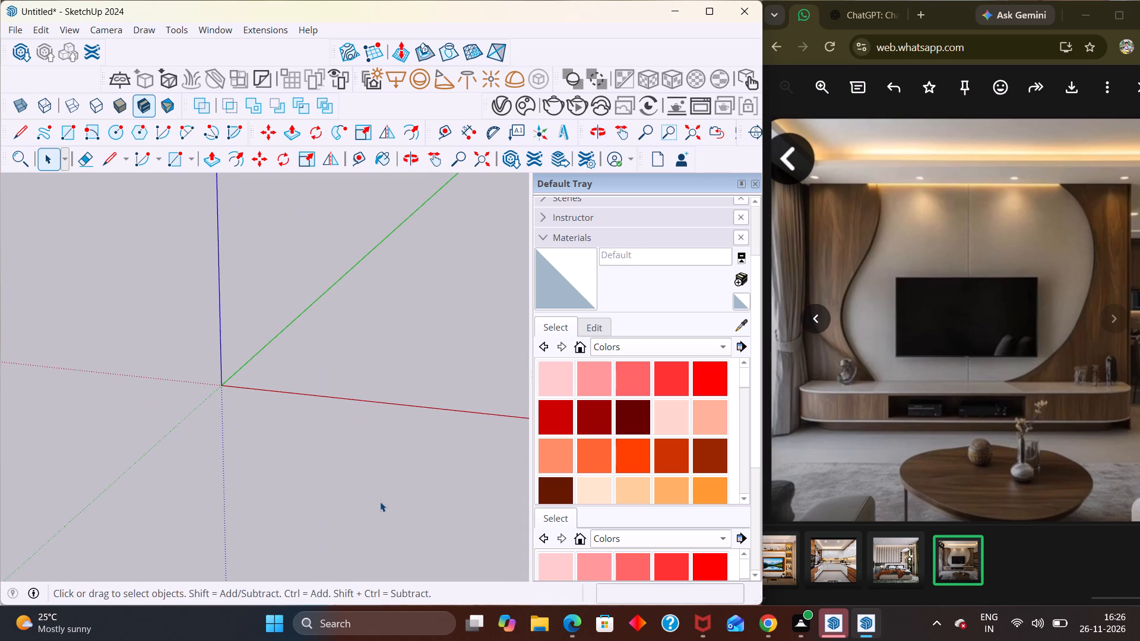
# Draw a 9" by 10' rectangle on the ground near the origin.
pyautogui.moveTo(383, 502); pyautogui.dragTo(422, 449, button='middle')
pyautogui.press('r')
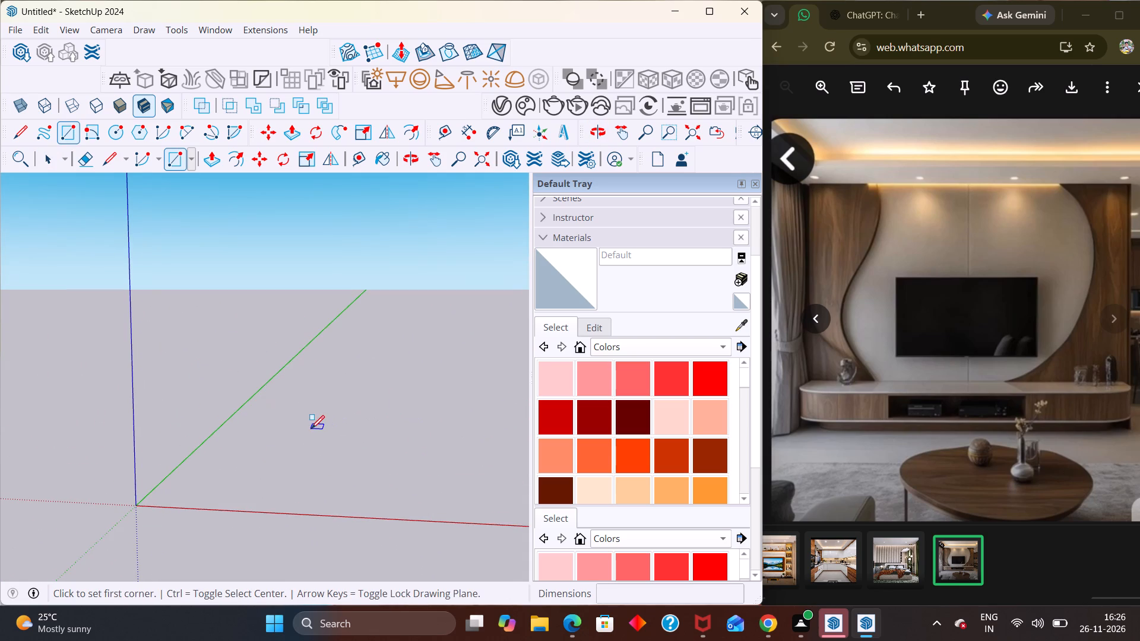
pyautogui.click(280, 415)
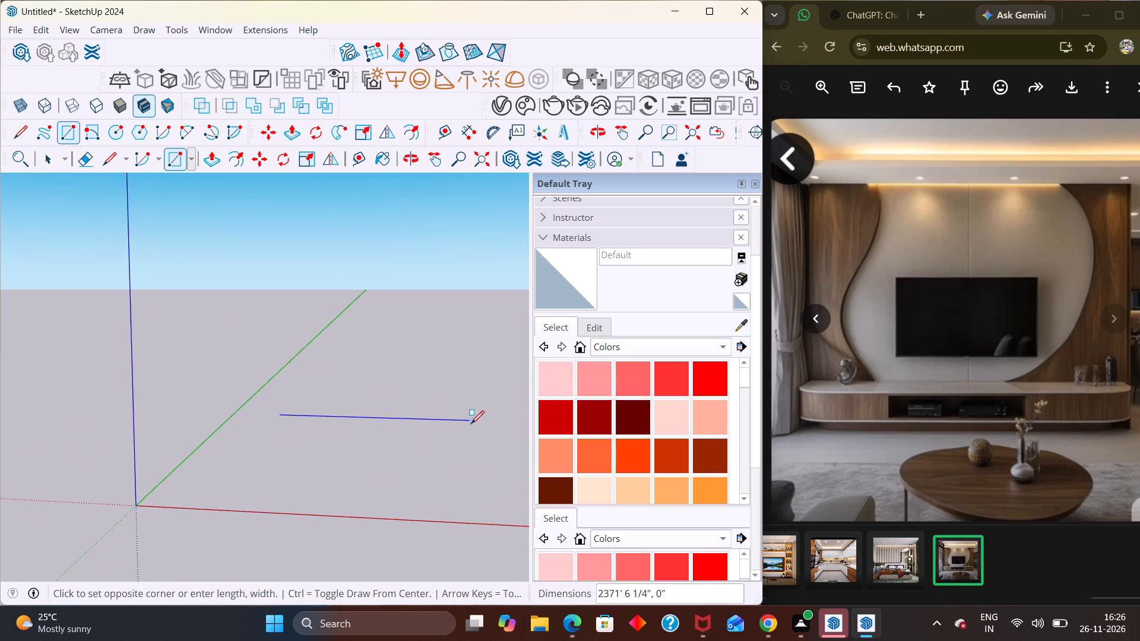
pyautogui.press('9')
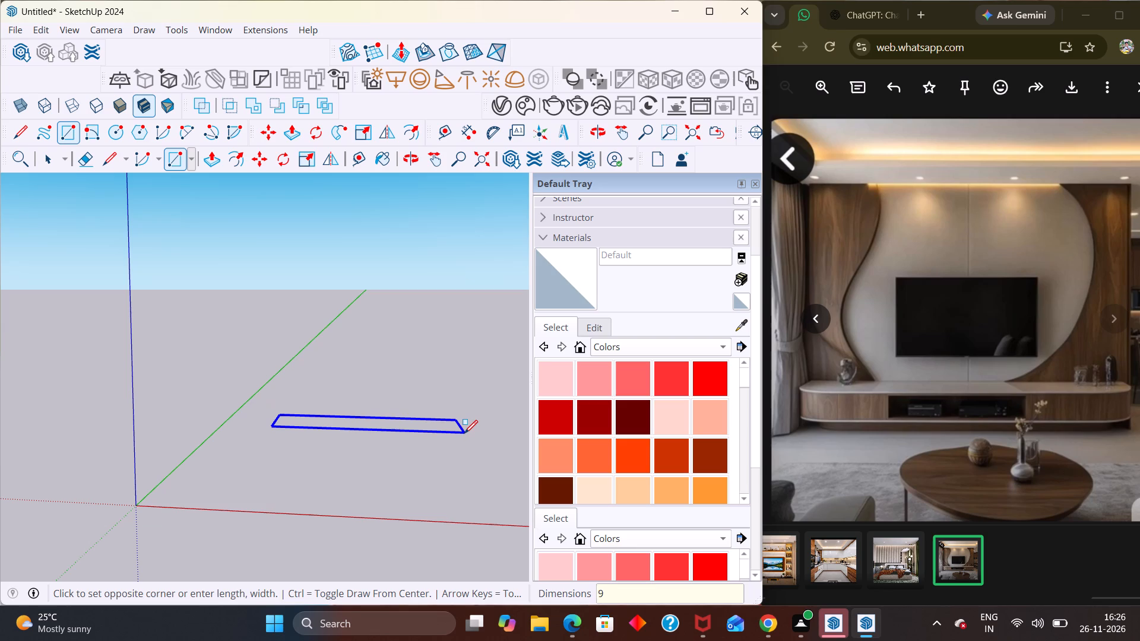
pyautogui.write('",1')
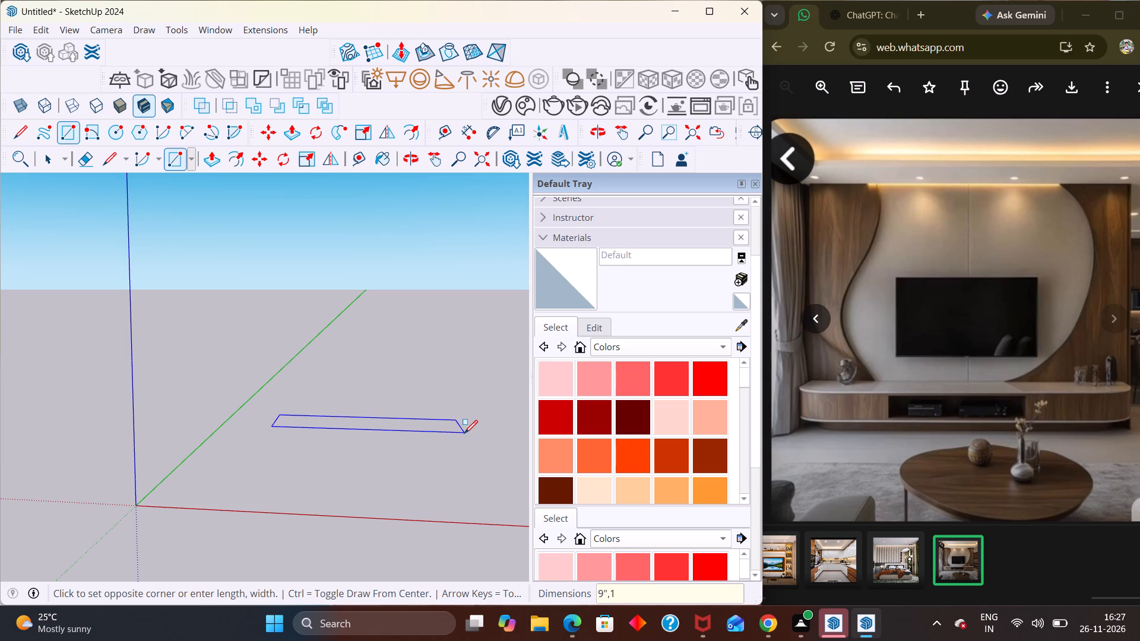
pyautogui.write("0'")
pyautogui.press('Return')
pyautogui.press('space')
pyautogui.scroll(-5, 344, 470)
pyautogui.press('Escape')
pyautogui.press('space')
# Draw a second, much larger ground rectangle freehand as a long narrow strip, about 2752' by 40'.
pyautogui.moveTo(360, 463); pyautogui.dragTo(449, 468, button='middle')
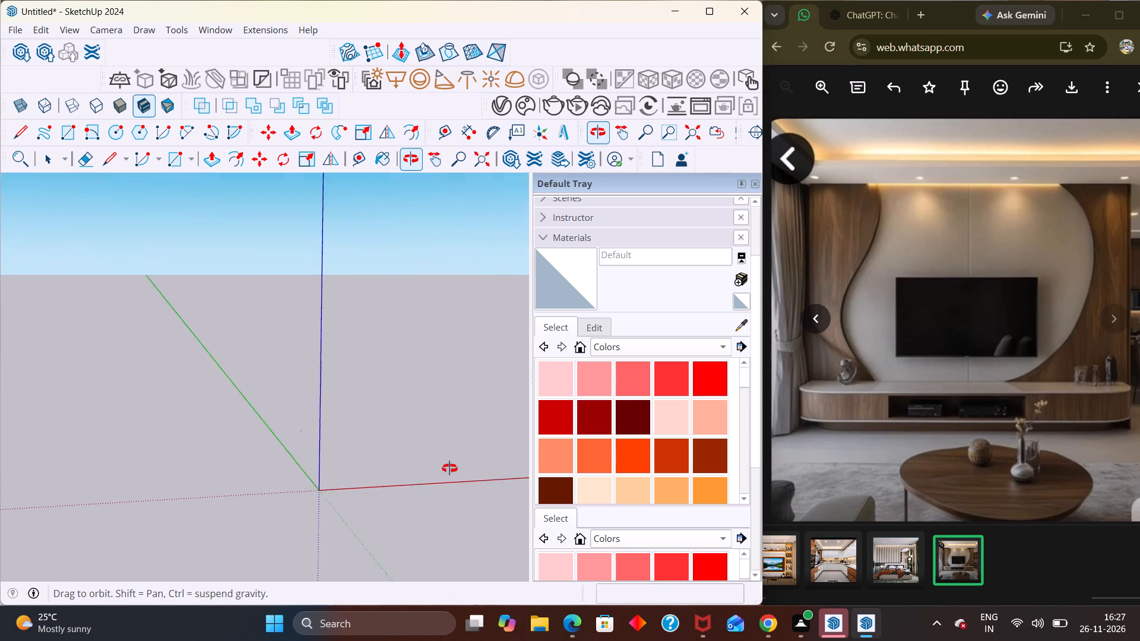
pyautogui.moveTo(449, 468); pyautogui.dragTo(397, 494, button='middle')
pyautogui.press('r')
pyautogui.click(330, 456)
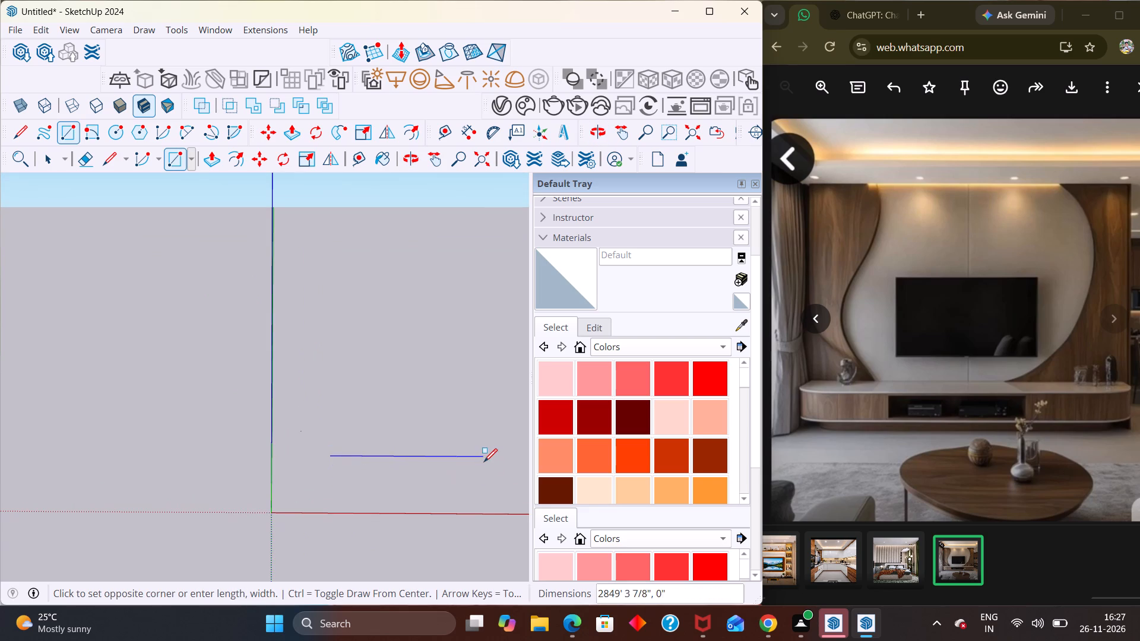
pyautogui.scroll(2, 479, 461)
pyautogui.moveTo(429, 439); pyautogui.dragTo(374, 543, button='middle')
pyautogui.scroll(2, 443, 523)
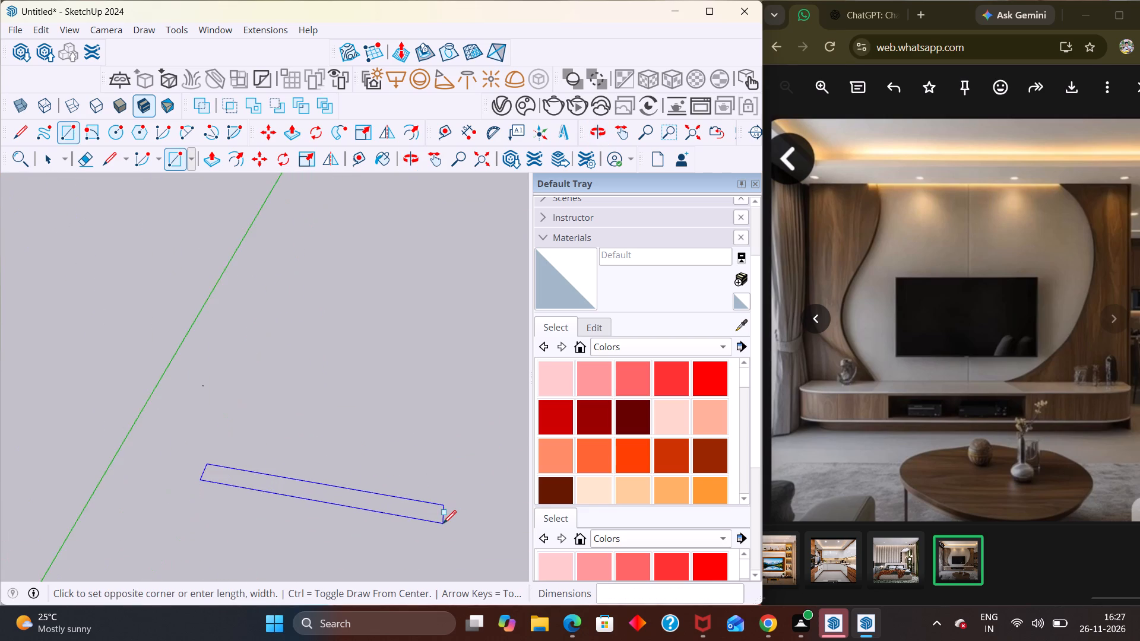
pyautogui.scroll(13, 443, 523)
pyautogui.click(457, 507)
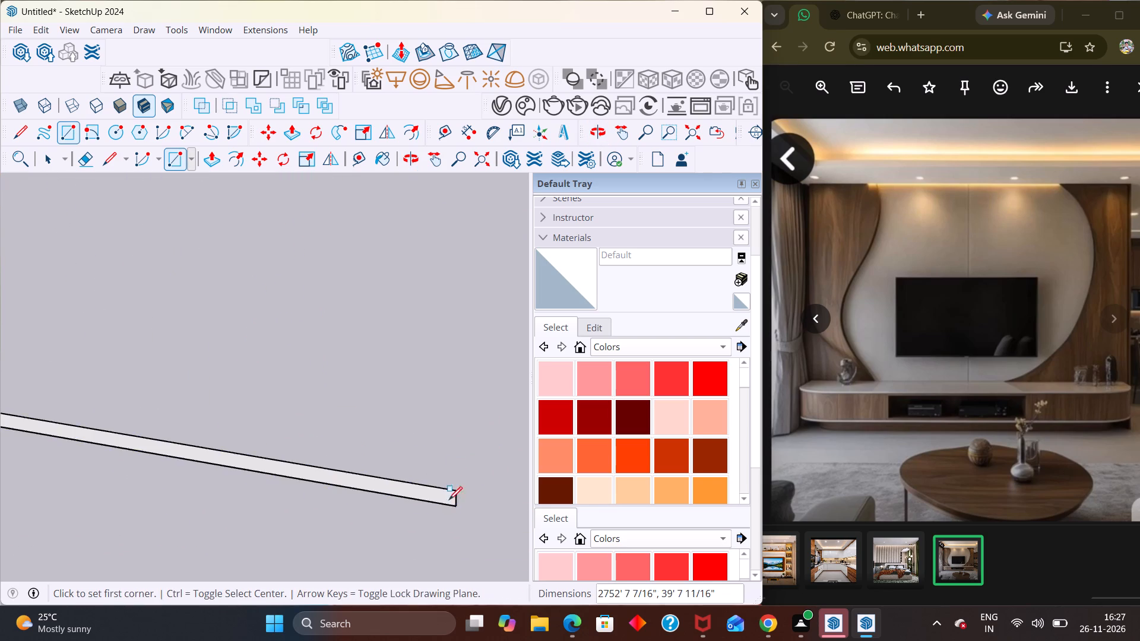
pyautogui.scroll(-9, 478, 427)
pyautogui.press('space')
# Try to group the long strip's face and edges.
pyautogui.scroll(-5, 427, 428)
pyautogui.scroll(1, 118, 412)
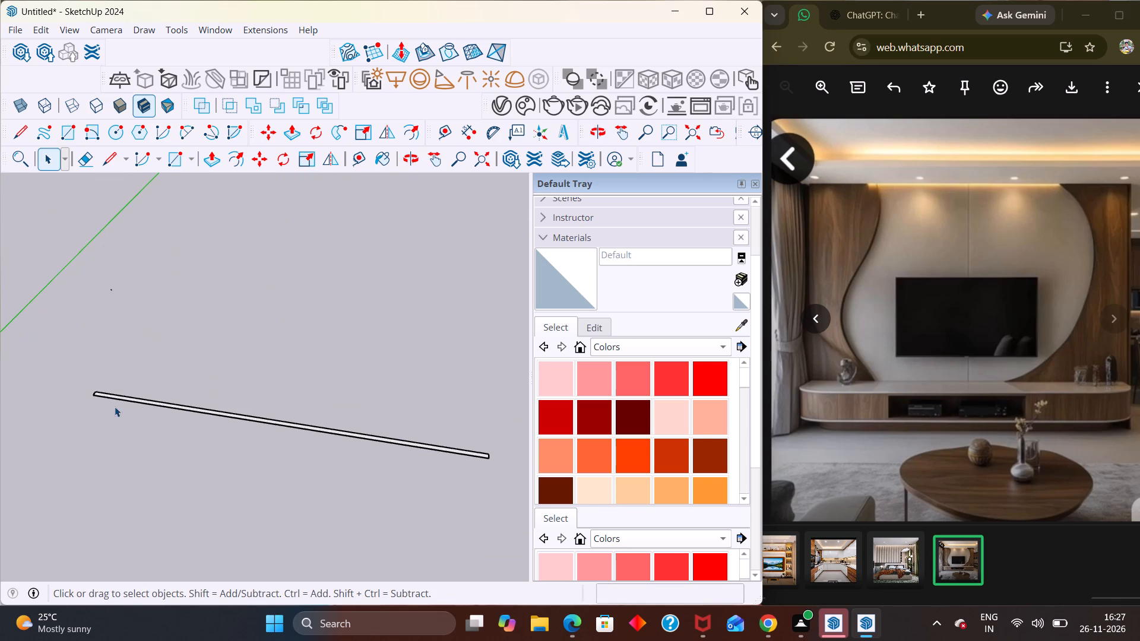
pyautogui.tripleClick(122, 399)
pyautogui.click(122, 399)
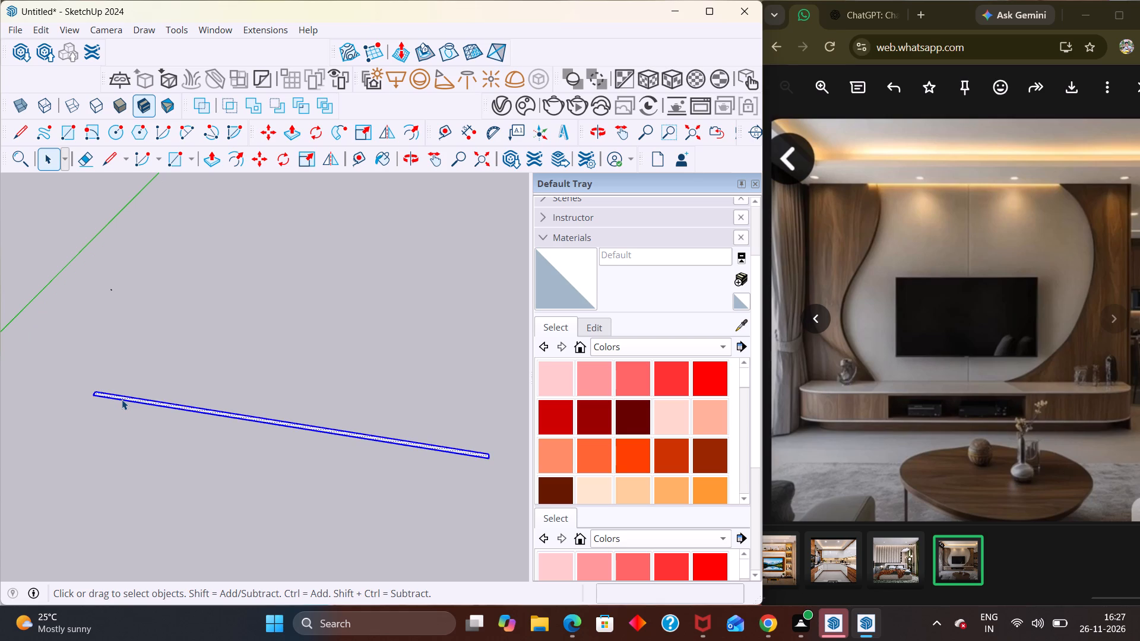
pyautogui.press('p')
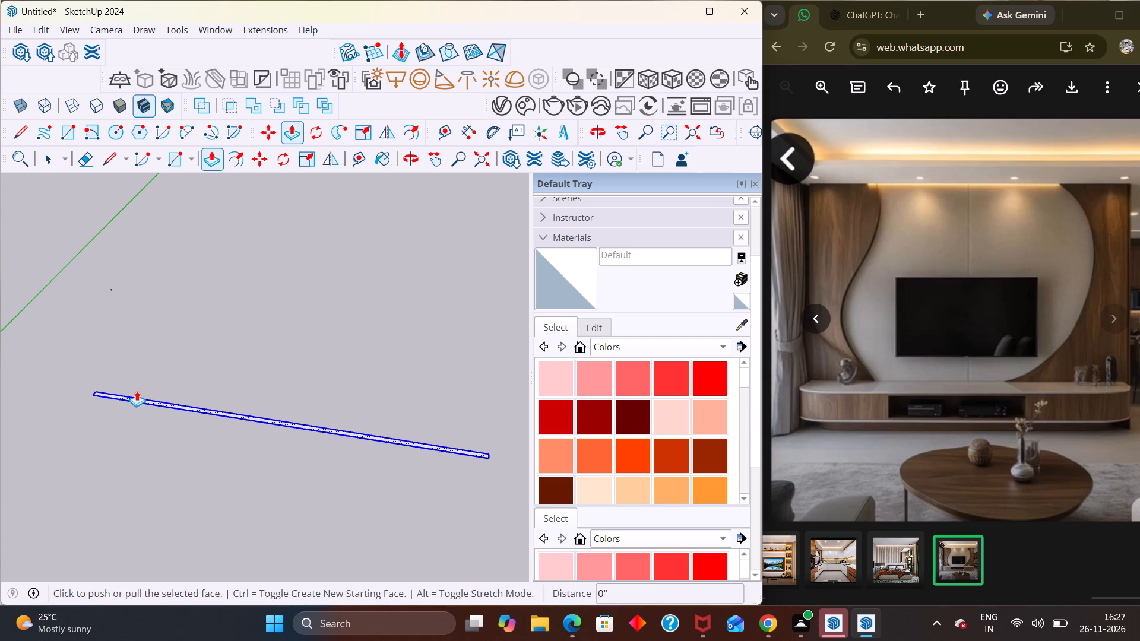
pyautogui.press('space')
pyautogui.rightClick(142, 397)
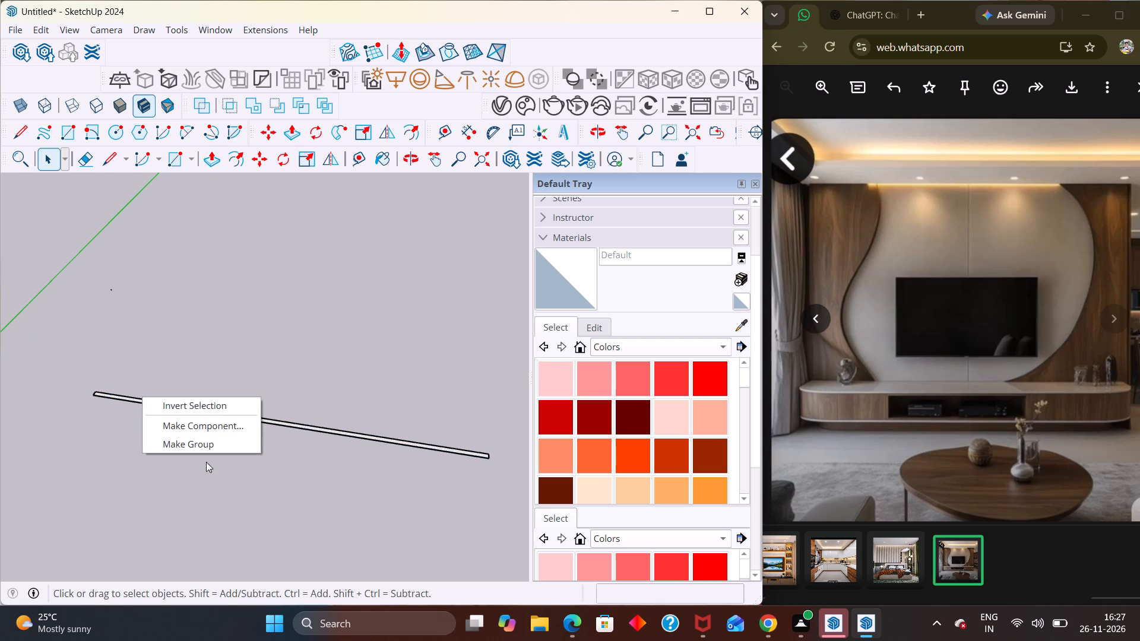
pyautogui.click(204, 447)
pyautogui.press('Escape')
# Make a group from the long strip's face and all its edges.
pyautogui.click(176, 410)
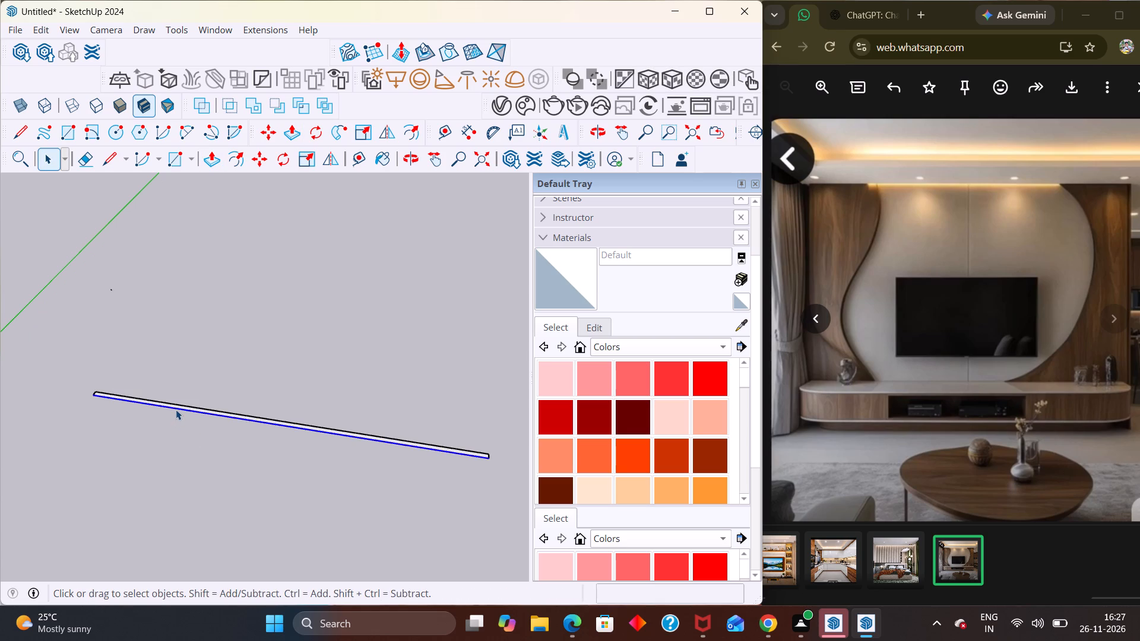
pyautogui.doubleClick(176, 410)
pyautogui.doubleClick(176, 408)
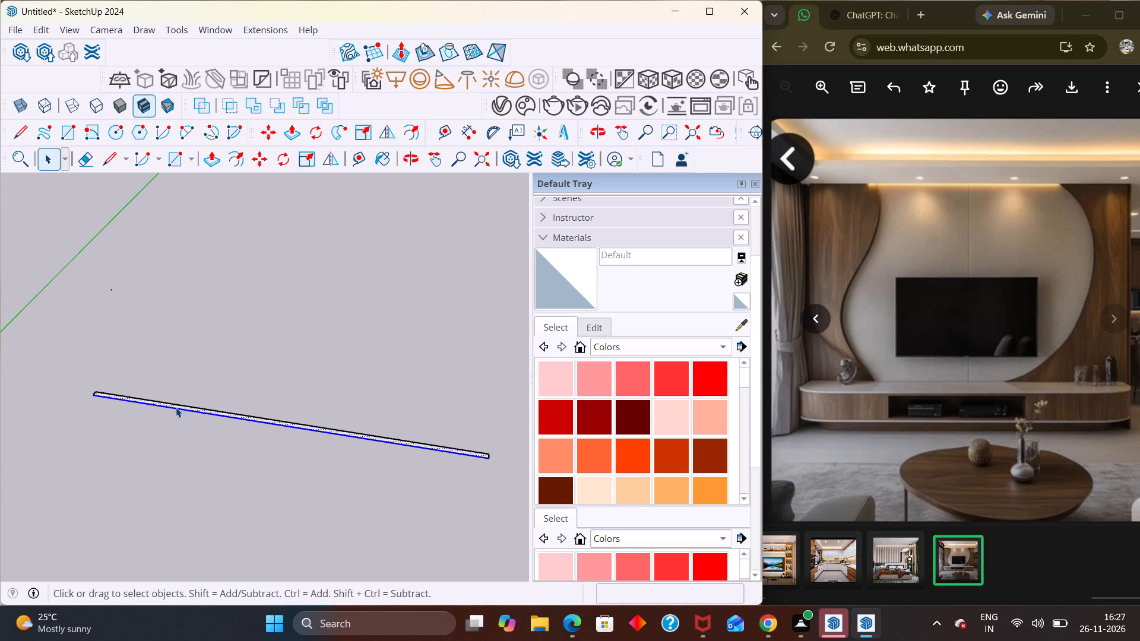
pyautogui.doubleClick(176, 407)
pyautogui.scroll(4, 175, 407)
pyautogui.moveTo(175, 407); pyautogui.dragTo(197, 463, button='middle')
pyautogui.tripleClick(196, 453)
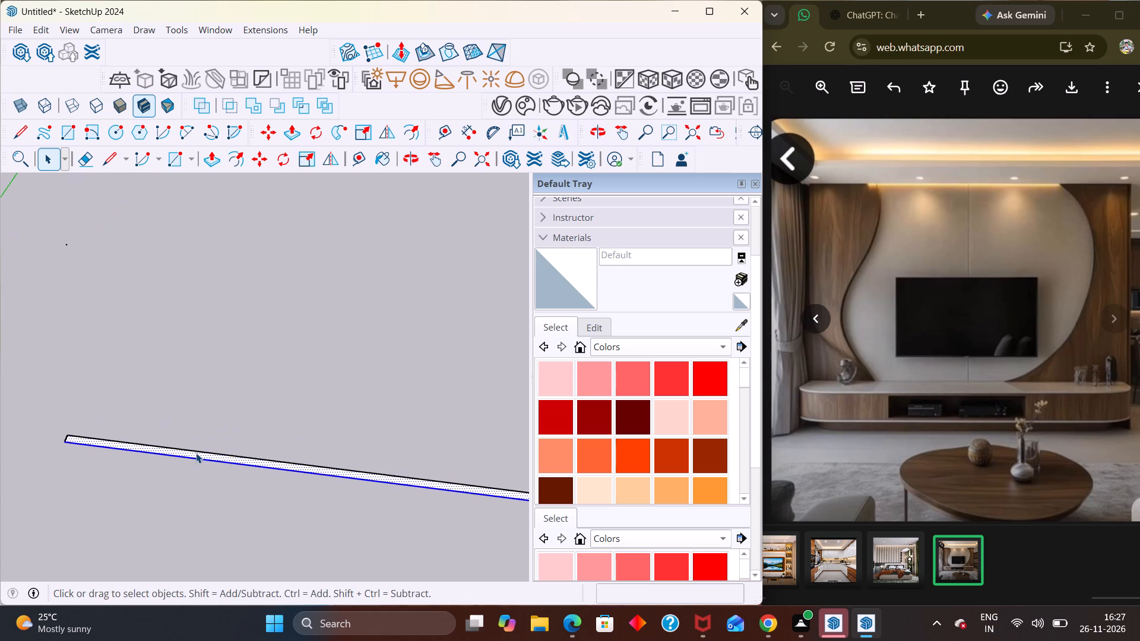
pyautogui.click(196, 453)
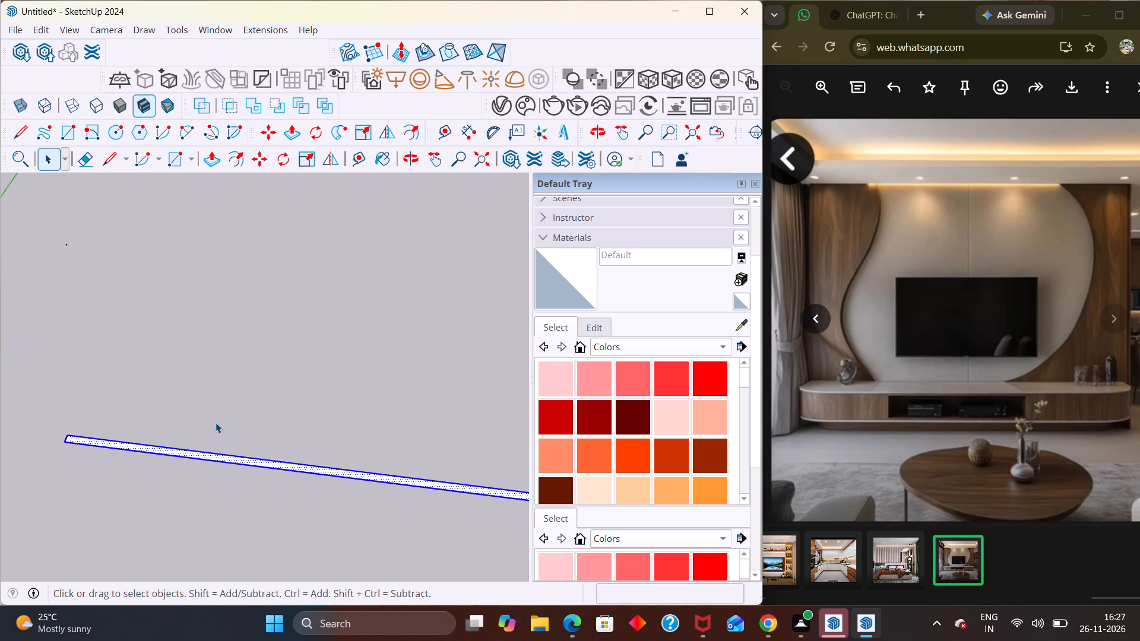
pyautogui.scroll(-3, 216, 421)
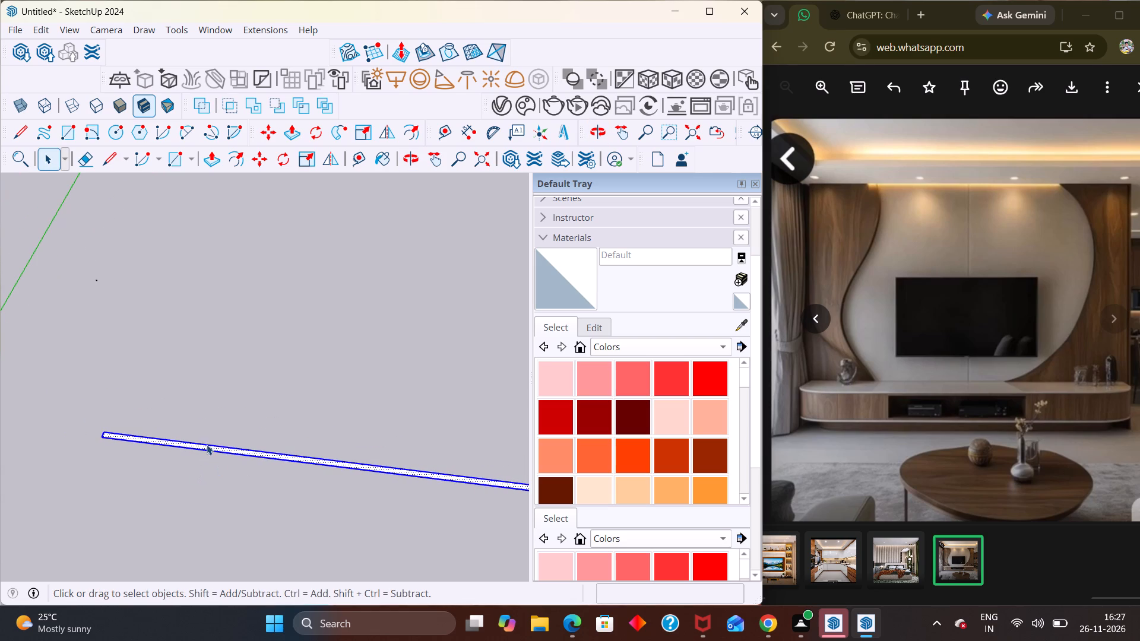
pyautogui.rightClick(206, 445)
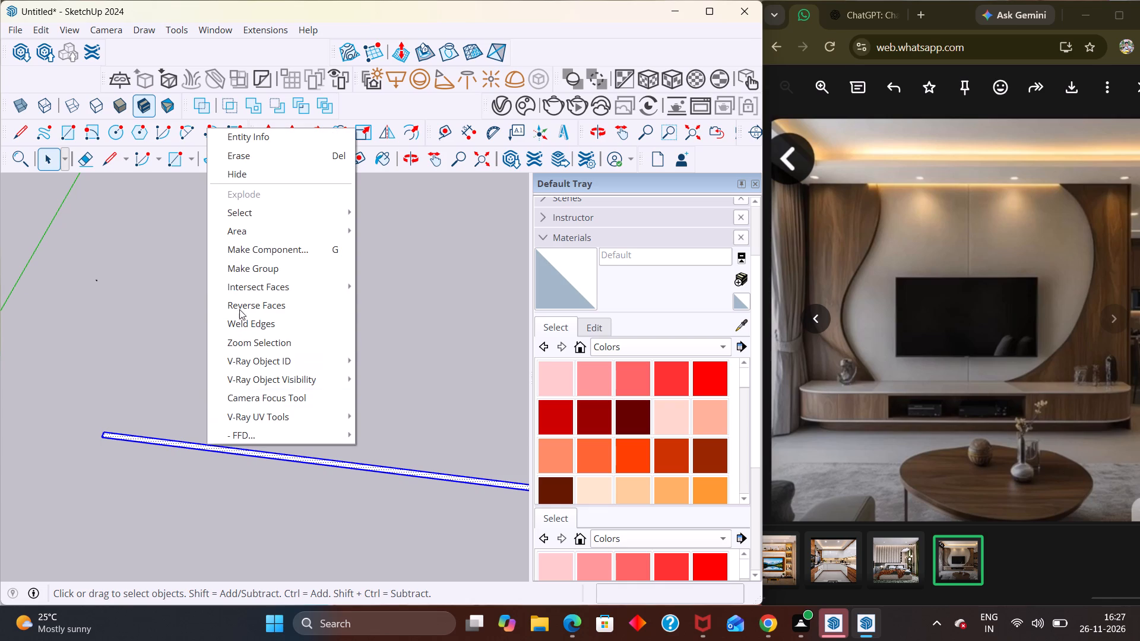
pyautogui.click(264, 271)
# Open the strip's group for editing and push/pull its face up by 10'.
pyautogui.scroll(-4, 198, 337)
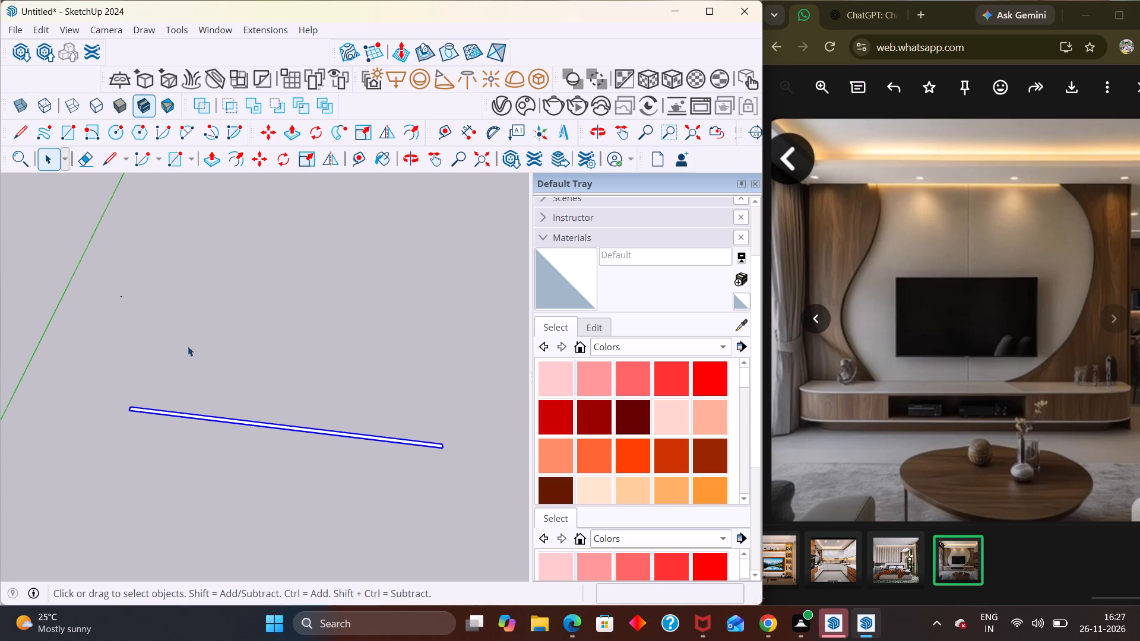
pyautogui.scroll(2, 194, 430)
pyautogui.moveTo(201, 434); pyautogui.dragTo(208, 483, button='middle')
pyautogui.scroll(3, 208, 483)
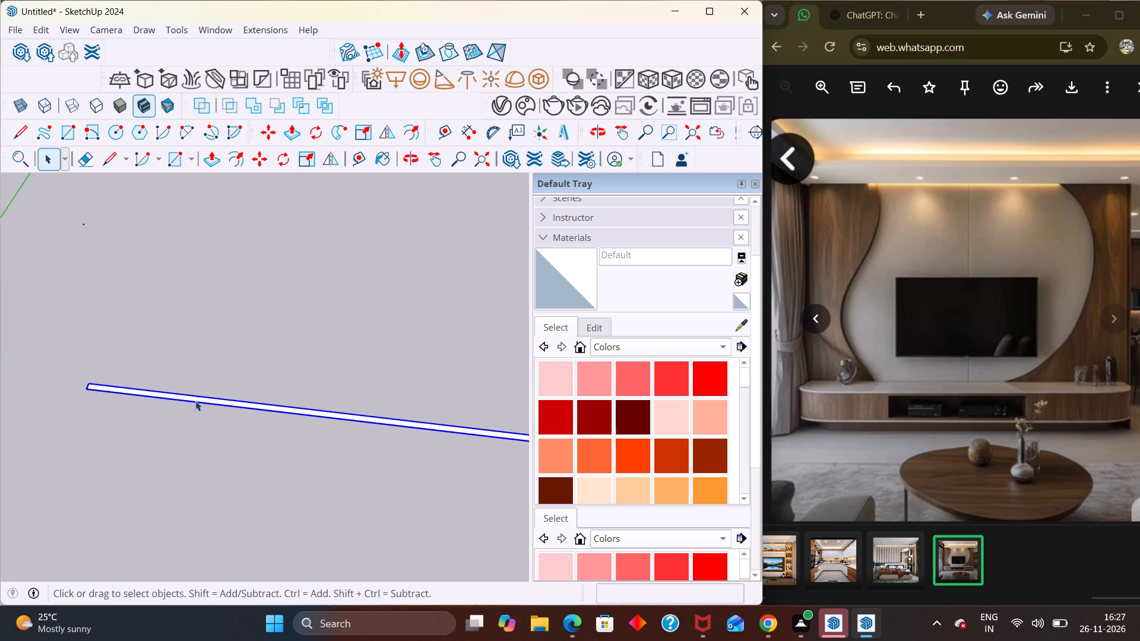
pyautogui.doubleClick(195, 401)
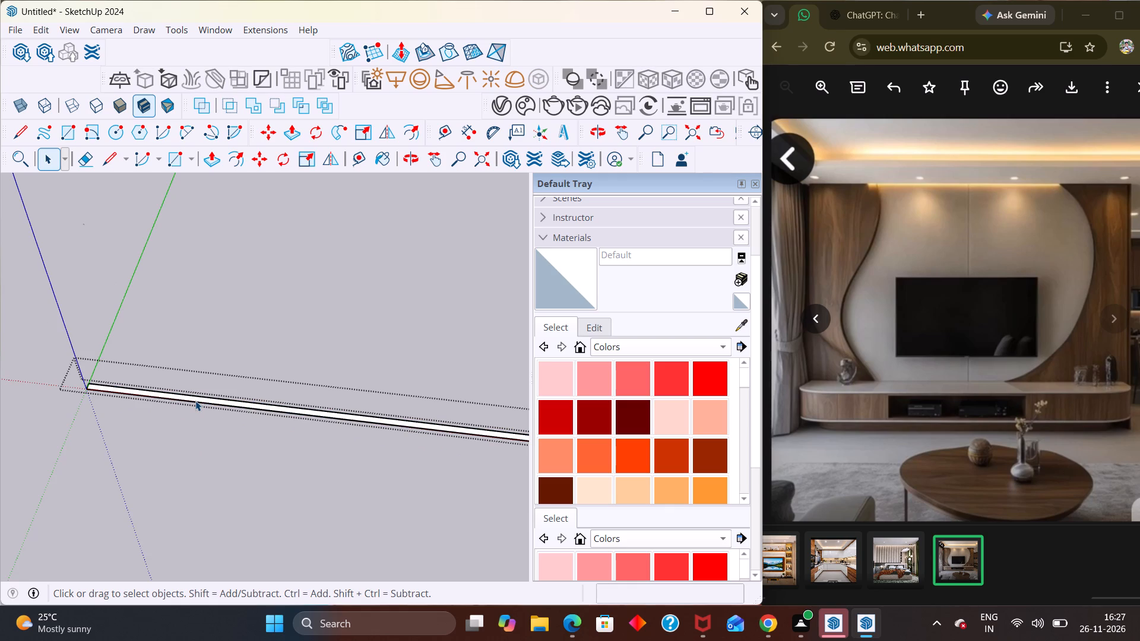
pyautogui.click(195, 401)
pyautogui.press('p')
pyautogui.click(206, 400)
pyautogui.scroll(-10, 211, 325)
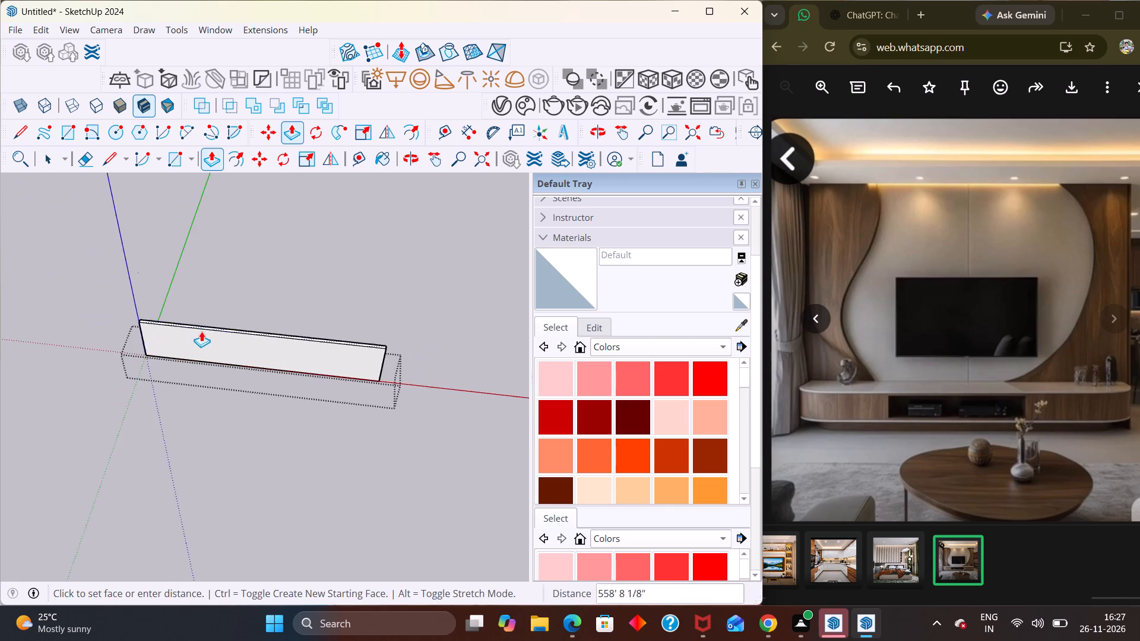
pyautogui.moveTo(217, 354); pyautogui.dragTo(262, 256, button='middle')
pyautogui.write("10'")
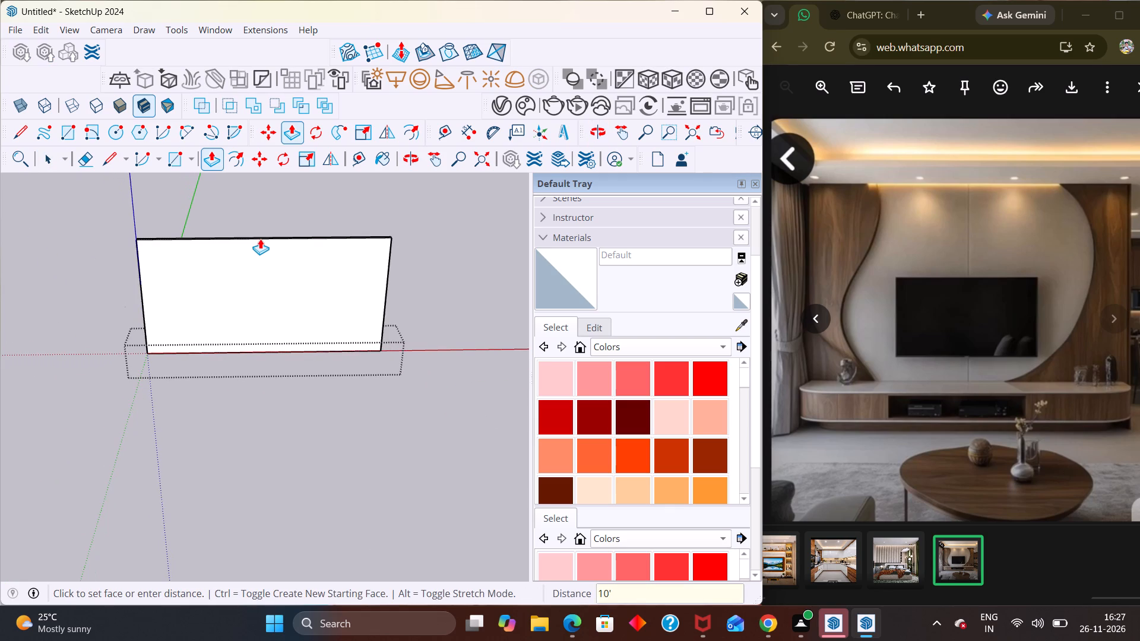
pyautogui.press('Return')
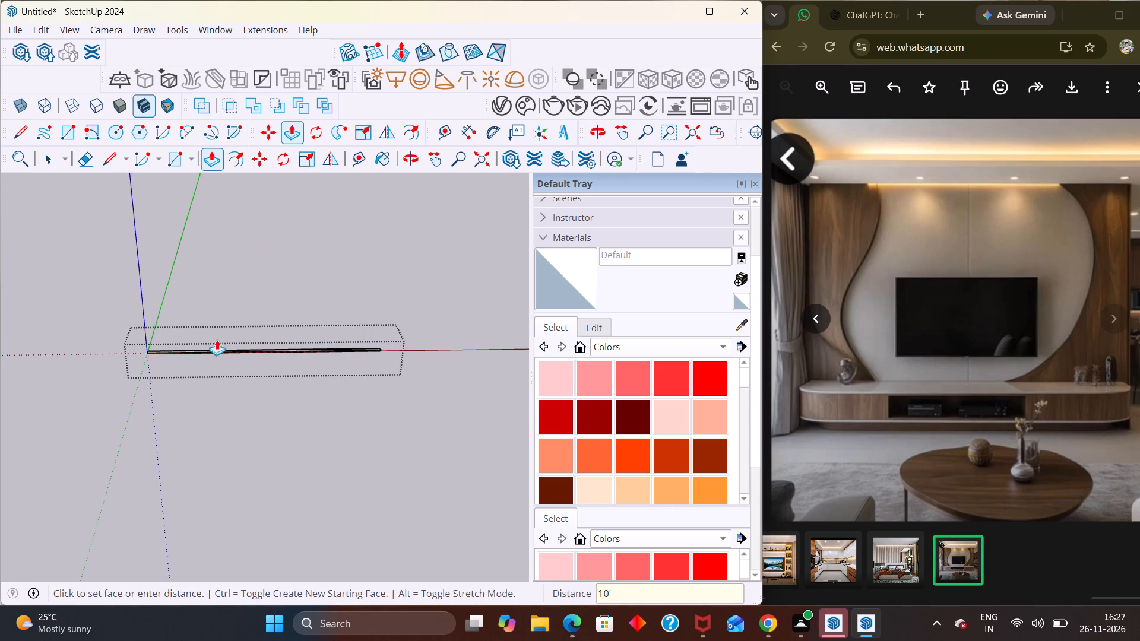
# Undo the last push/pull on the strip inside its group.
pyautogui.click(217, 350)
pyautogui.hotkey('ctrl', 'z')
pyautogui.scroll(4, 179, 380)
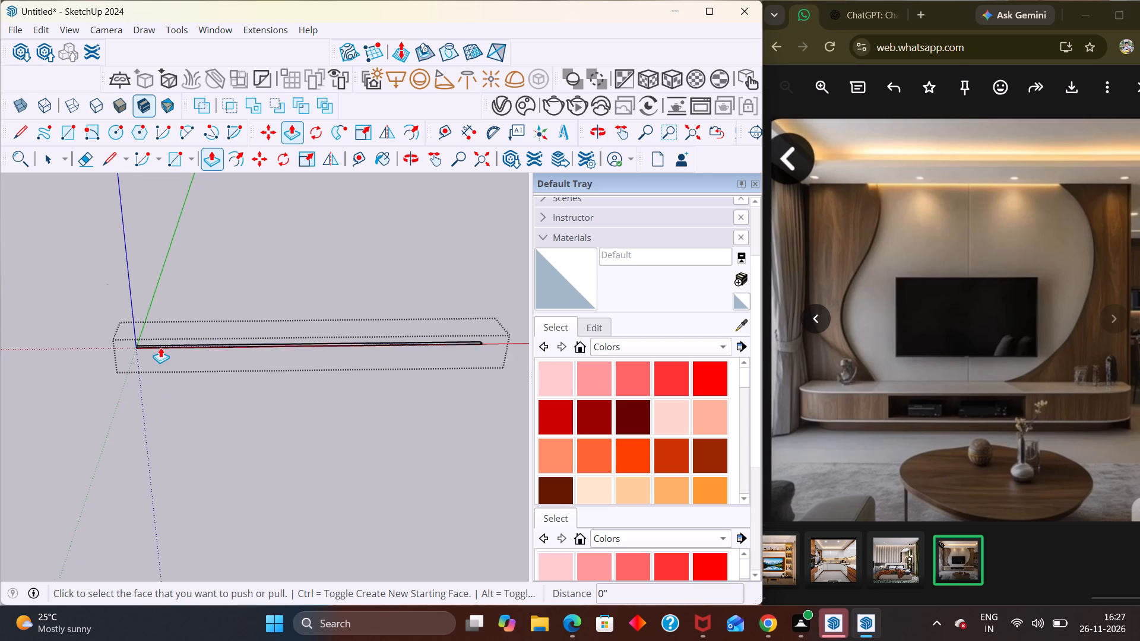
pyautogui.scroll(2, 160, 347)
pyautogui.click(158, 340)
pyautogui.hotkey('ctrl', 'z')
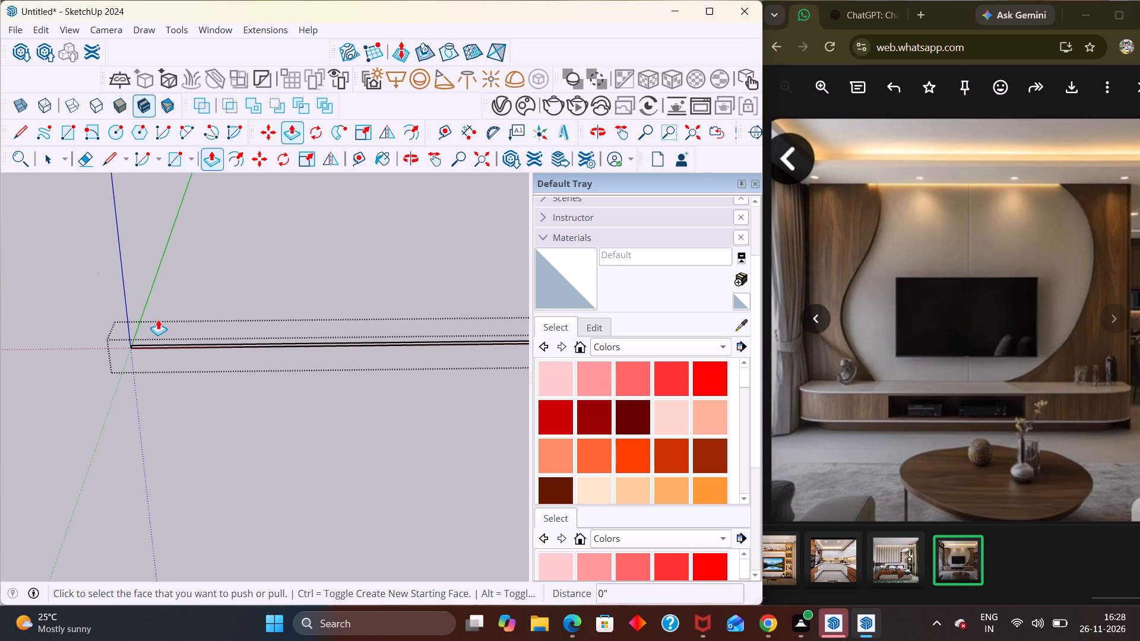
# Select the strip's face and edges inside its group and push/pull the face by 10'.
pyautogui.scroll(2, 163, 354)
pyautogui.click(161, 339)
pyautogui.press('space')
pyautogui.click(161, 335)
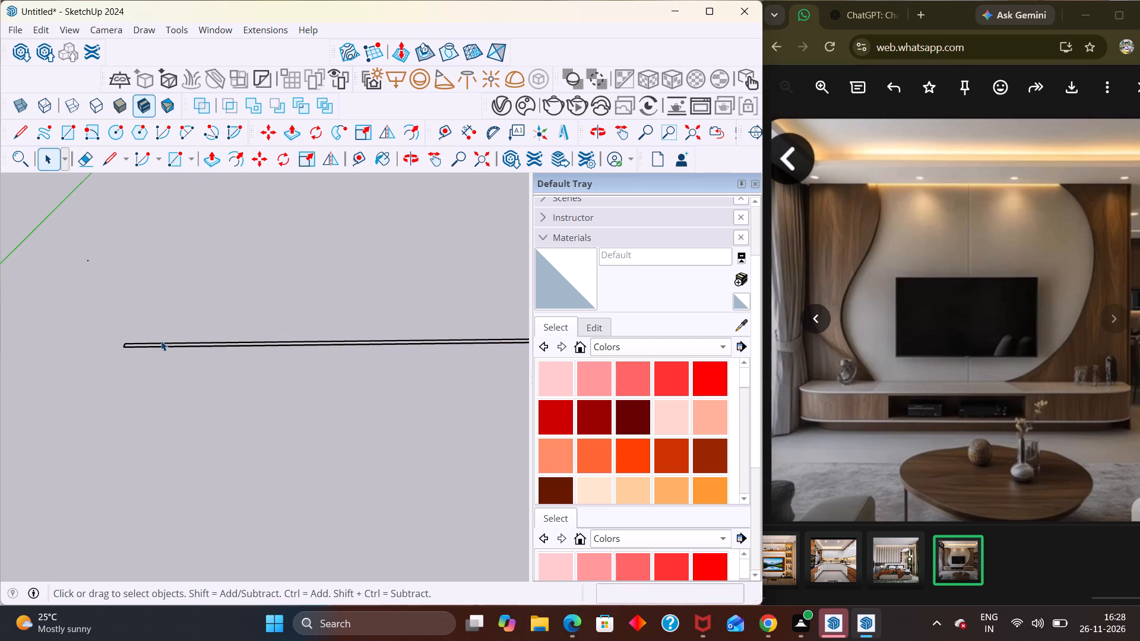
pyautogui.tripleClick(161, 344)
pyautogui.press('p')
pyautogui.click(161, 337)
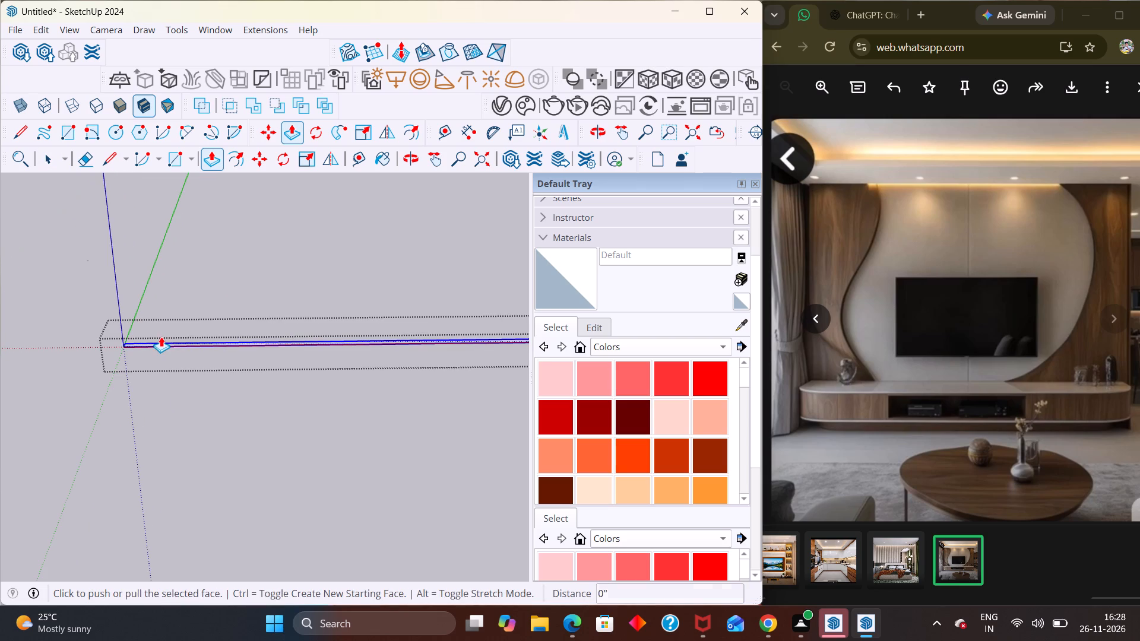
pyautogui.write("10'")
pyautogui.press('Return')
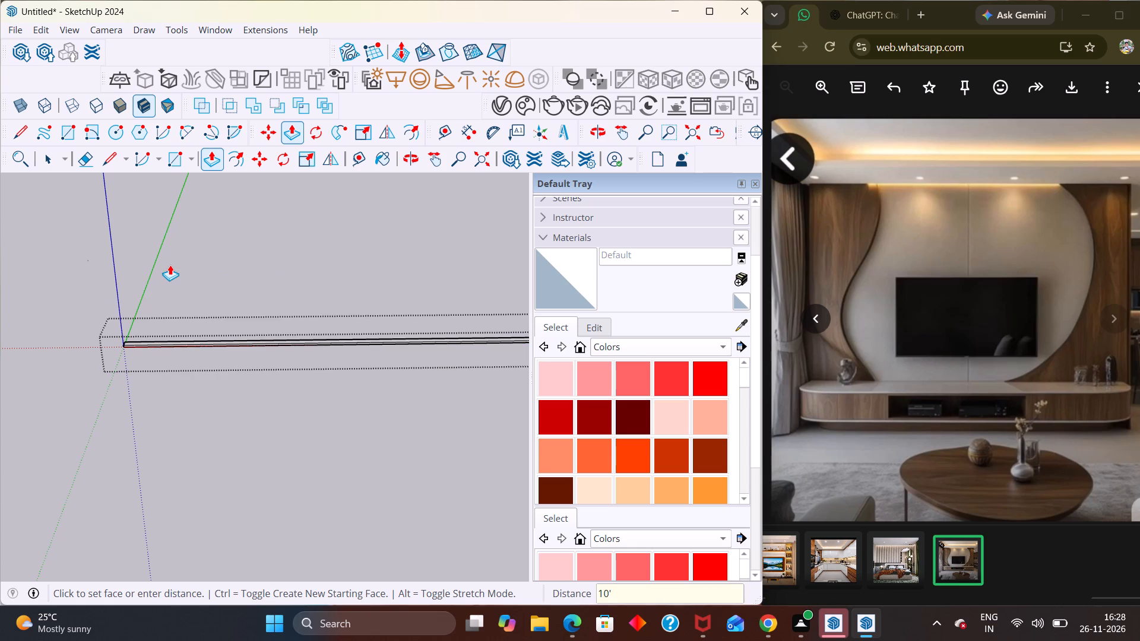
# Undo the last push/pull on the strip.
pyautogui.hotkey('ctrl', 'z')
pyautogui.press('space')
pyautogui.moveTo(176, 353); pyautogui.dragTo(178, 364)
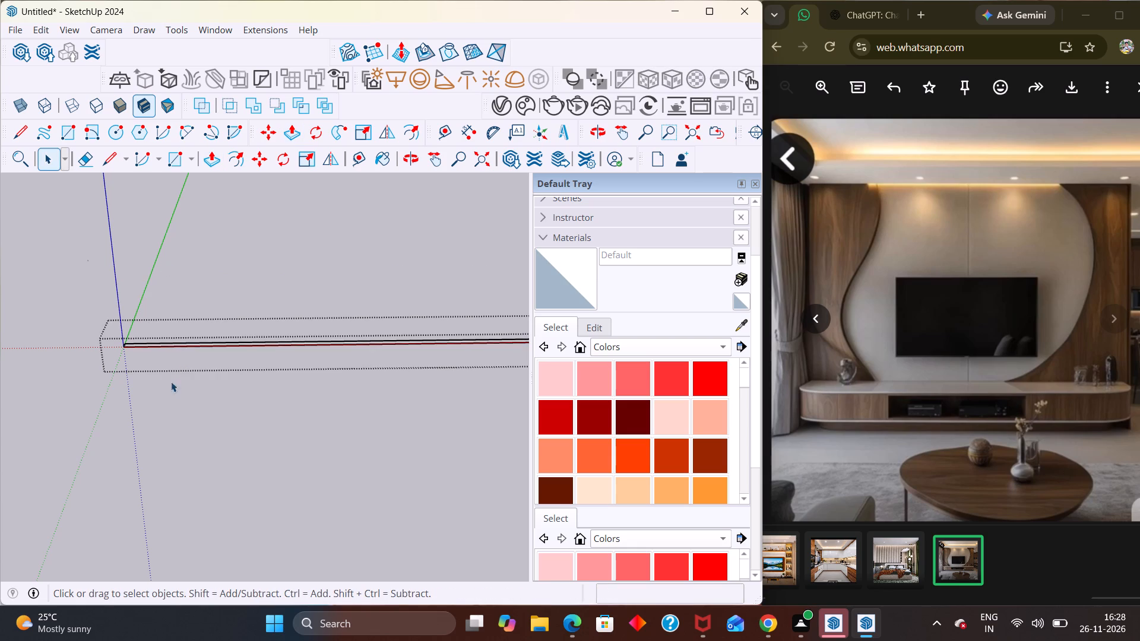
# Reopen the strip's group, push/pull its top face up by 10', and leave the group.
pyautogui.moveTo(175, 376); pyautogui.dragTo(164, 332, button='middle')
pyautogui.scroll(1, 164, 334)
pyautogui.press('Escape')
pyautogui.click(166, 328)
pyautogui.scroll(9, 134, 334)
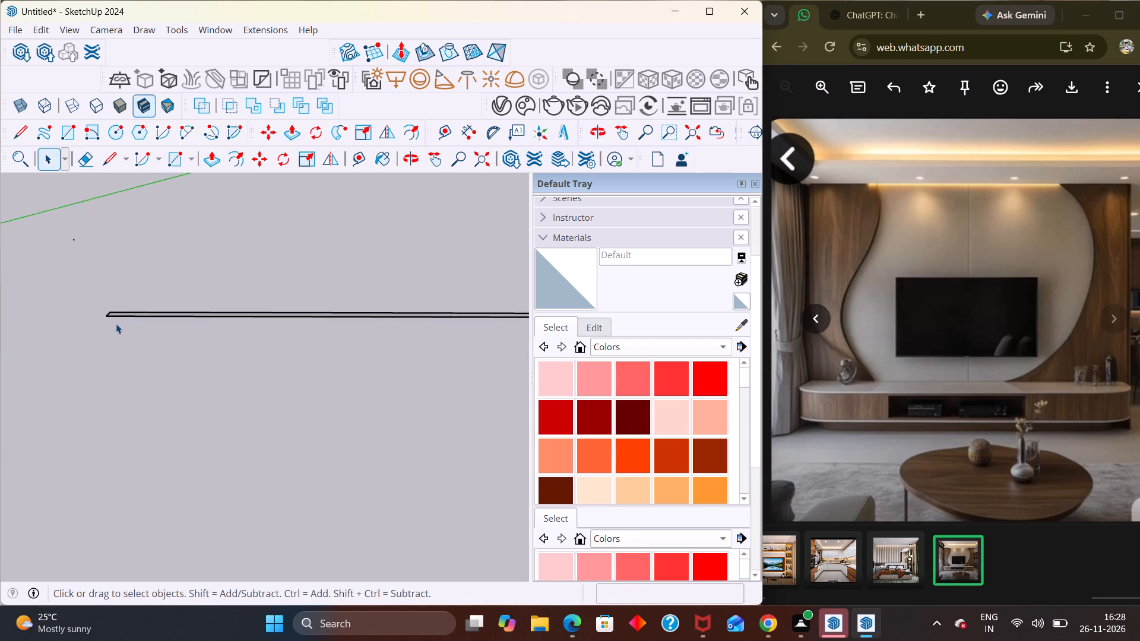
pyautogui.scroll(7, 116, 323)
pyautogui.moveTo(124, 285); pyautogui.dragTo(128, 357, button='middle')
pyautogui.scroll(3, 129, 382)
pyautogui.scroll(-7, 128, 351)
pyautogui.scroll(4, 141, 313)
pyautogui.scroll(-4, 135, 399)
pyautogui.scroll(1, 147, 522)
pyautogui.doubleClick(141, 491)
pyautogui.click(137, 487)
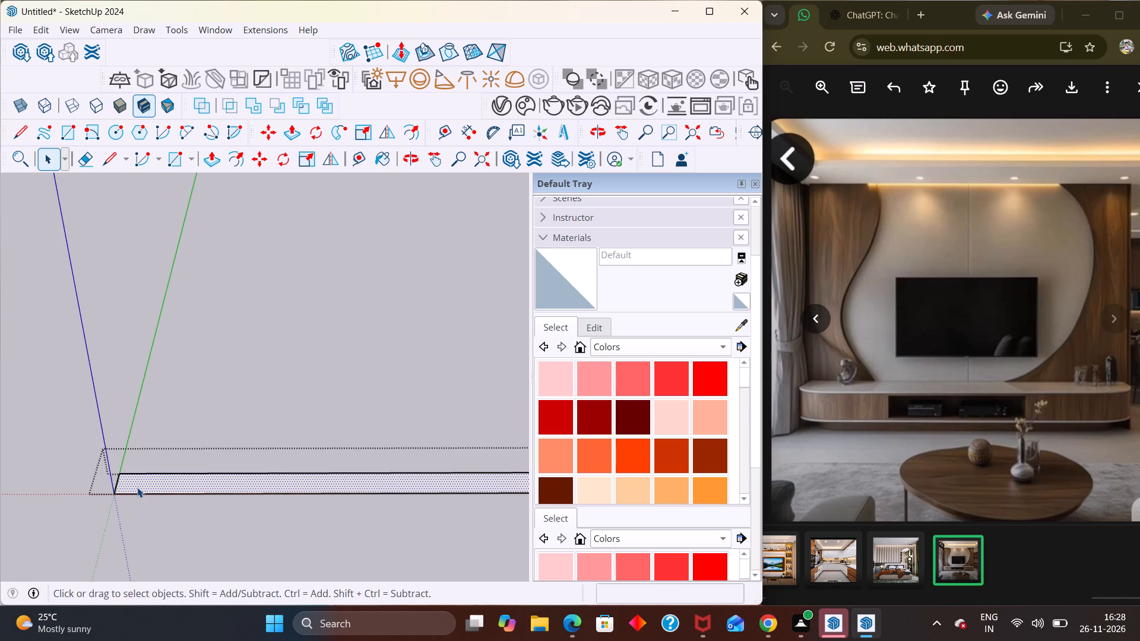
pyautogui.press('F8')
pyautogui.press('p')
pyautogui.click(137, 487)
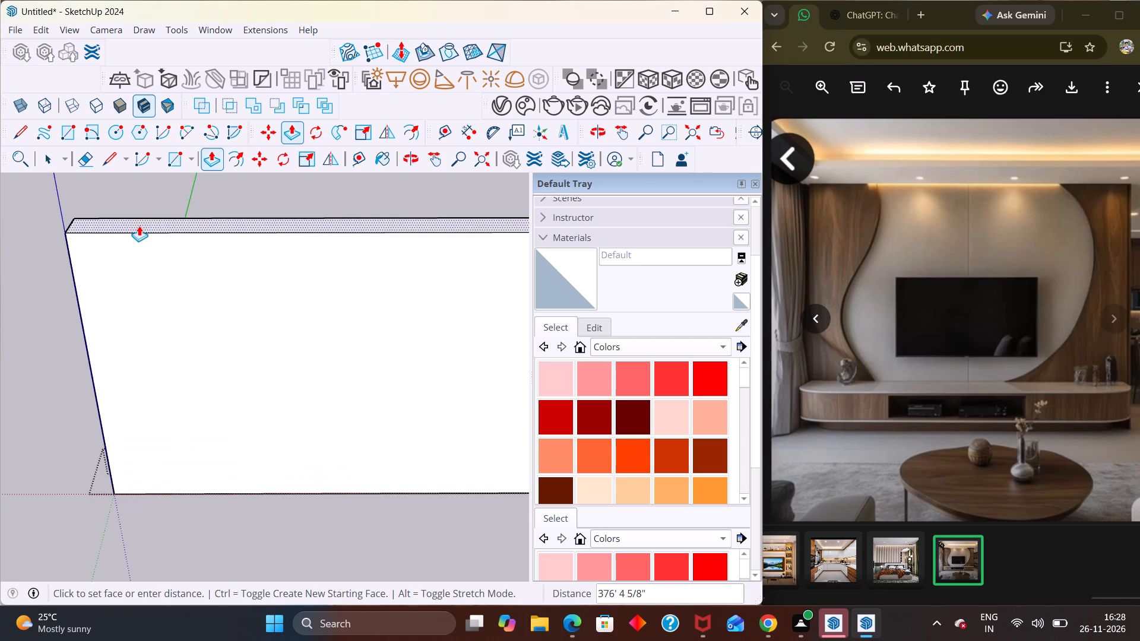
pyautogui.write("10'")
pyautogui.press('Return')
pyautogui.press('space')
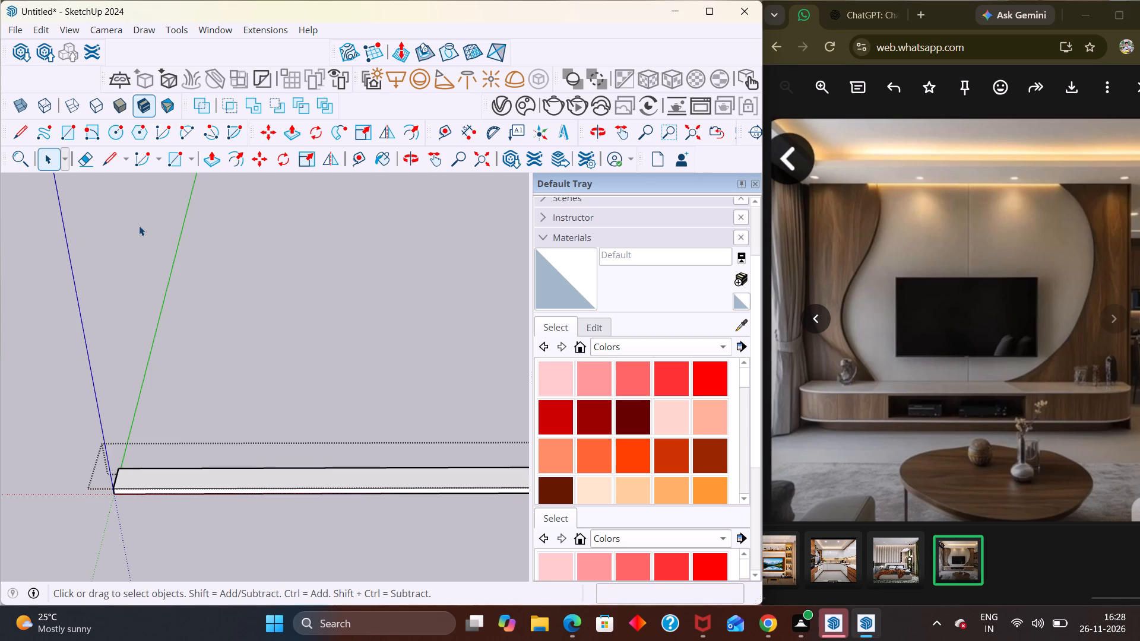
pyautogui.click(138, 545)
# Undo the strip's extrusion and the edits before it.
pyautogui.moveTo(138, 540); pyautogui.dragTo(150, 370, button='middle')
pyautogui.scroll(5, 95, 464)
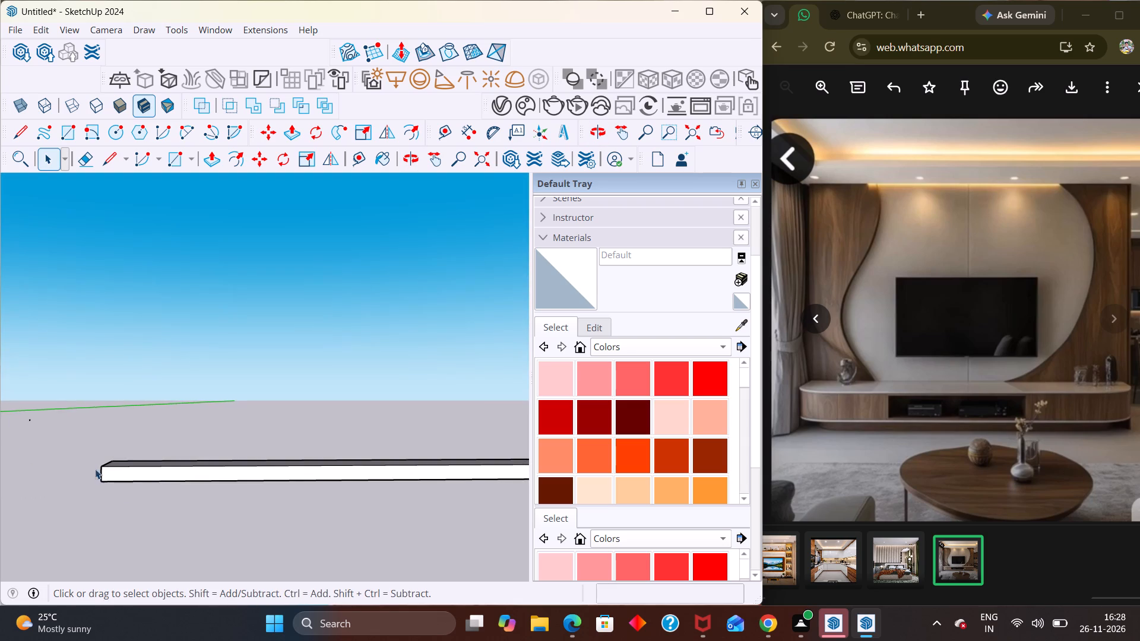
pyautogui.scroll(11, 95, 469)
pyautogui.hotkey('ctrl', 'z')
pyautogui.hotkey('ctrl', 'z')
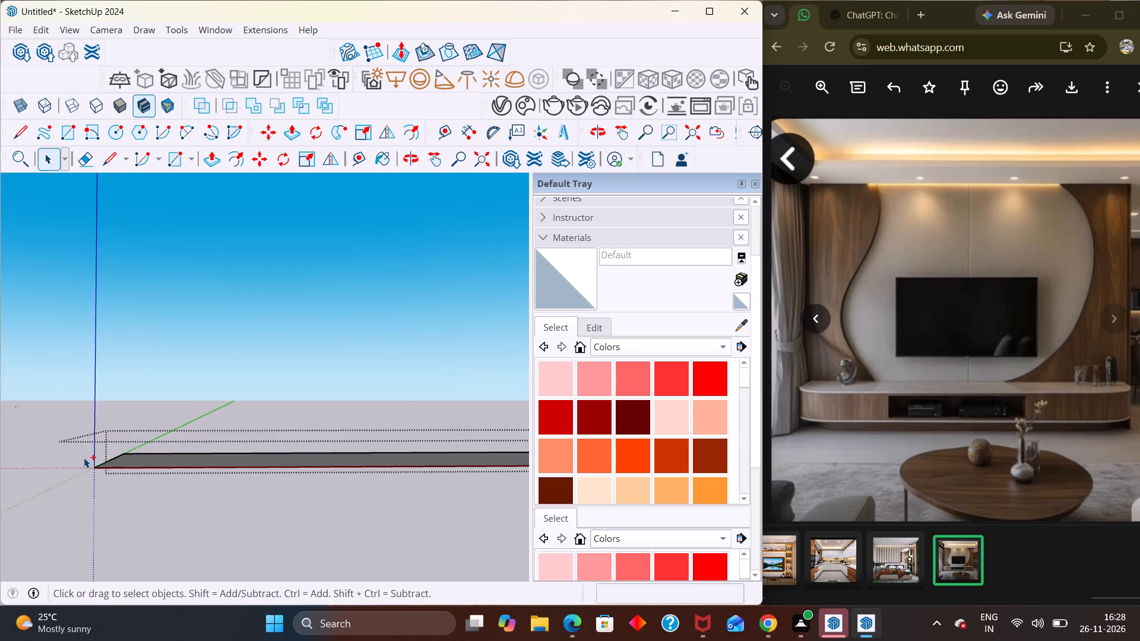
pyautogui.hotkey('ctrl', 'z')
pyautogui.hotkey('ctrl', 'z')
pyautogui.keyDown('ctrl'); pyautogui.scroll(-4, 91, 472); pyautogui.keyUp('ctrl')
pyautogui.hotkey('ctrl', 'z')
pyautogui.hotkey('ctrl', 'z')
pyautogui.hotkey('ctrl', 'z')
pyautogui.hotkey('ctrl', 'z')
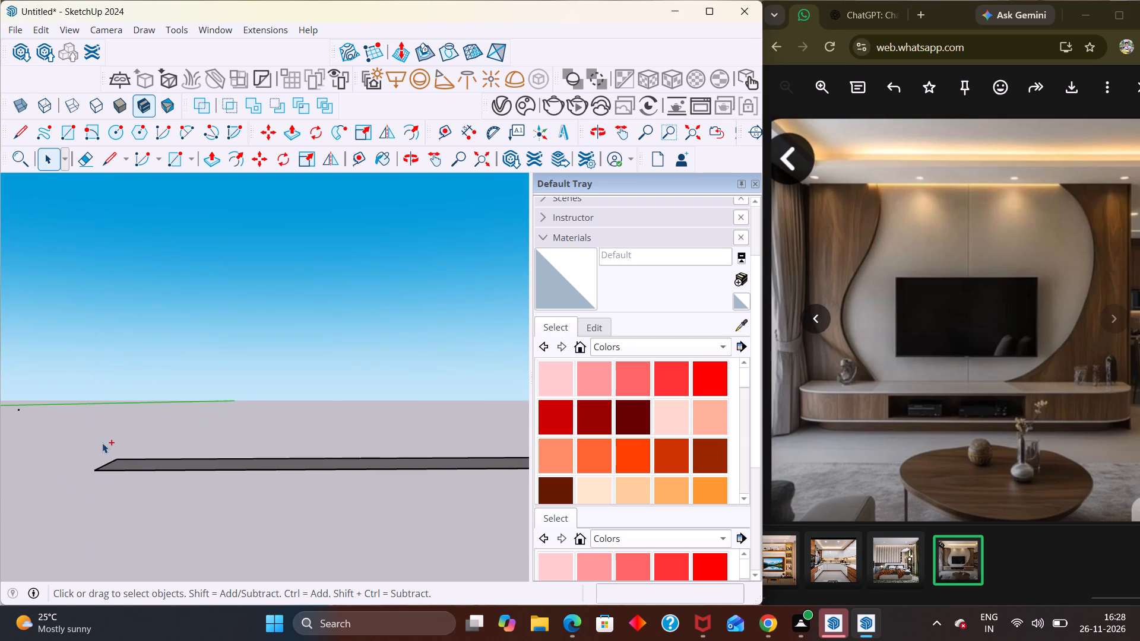
# Start a new model without saving changes to the untitled one.
pyautogui.click(18, 30)
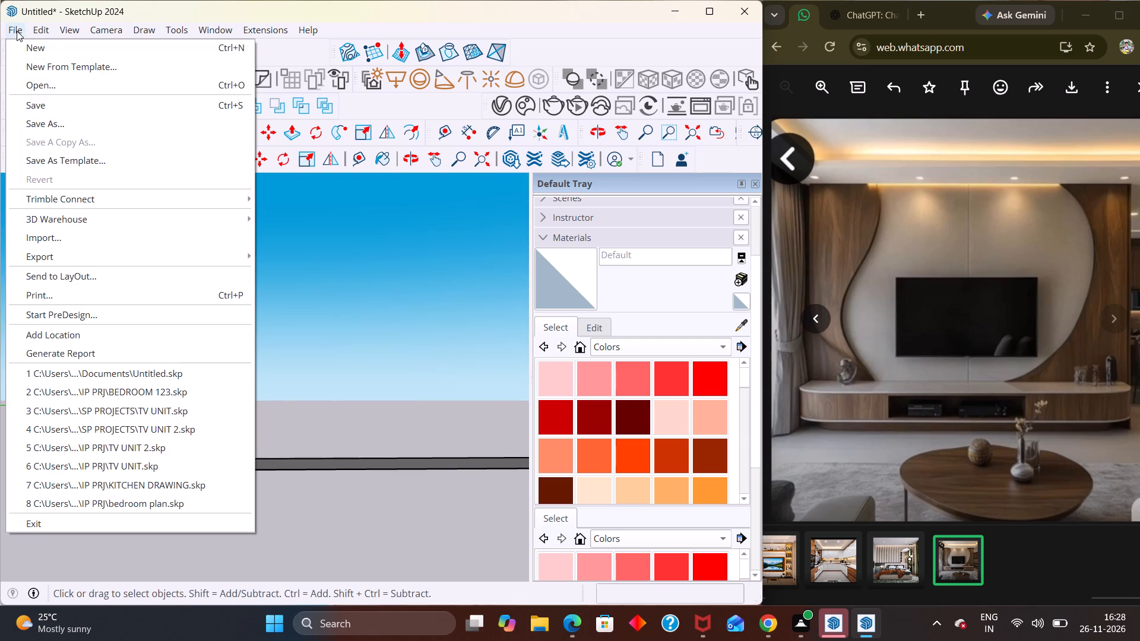
pyautogui.click(56, 54)
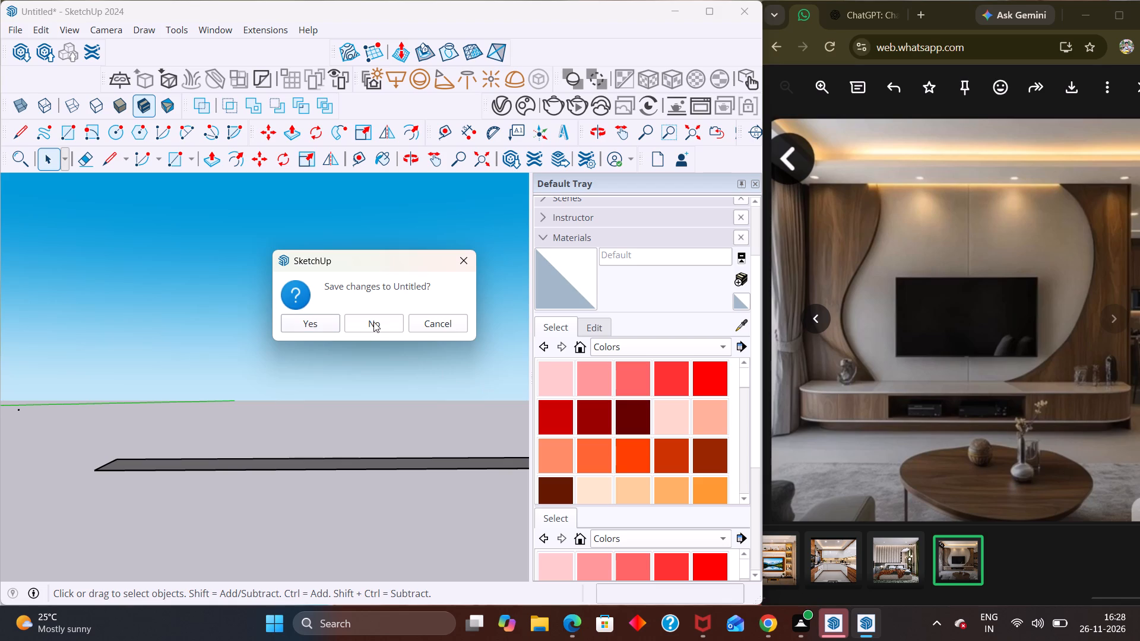
pyautogui.click(373, 322)
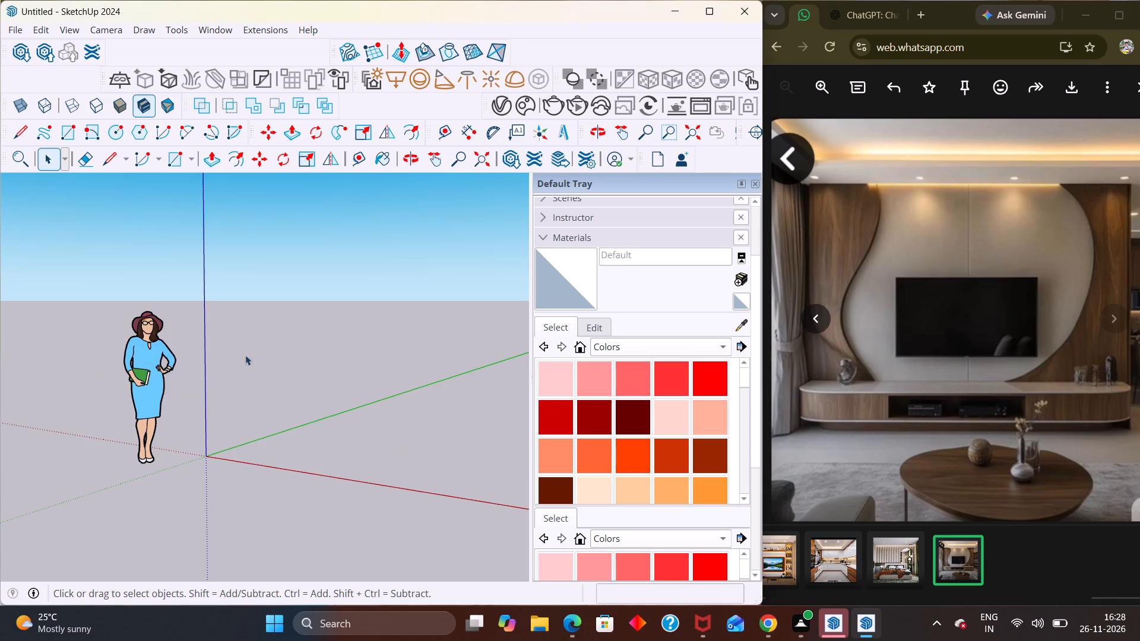
# Delete the default human figure from the new model.
pyautogui.click(141, 360)
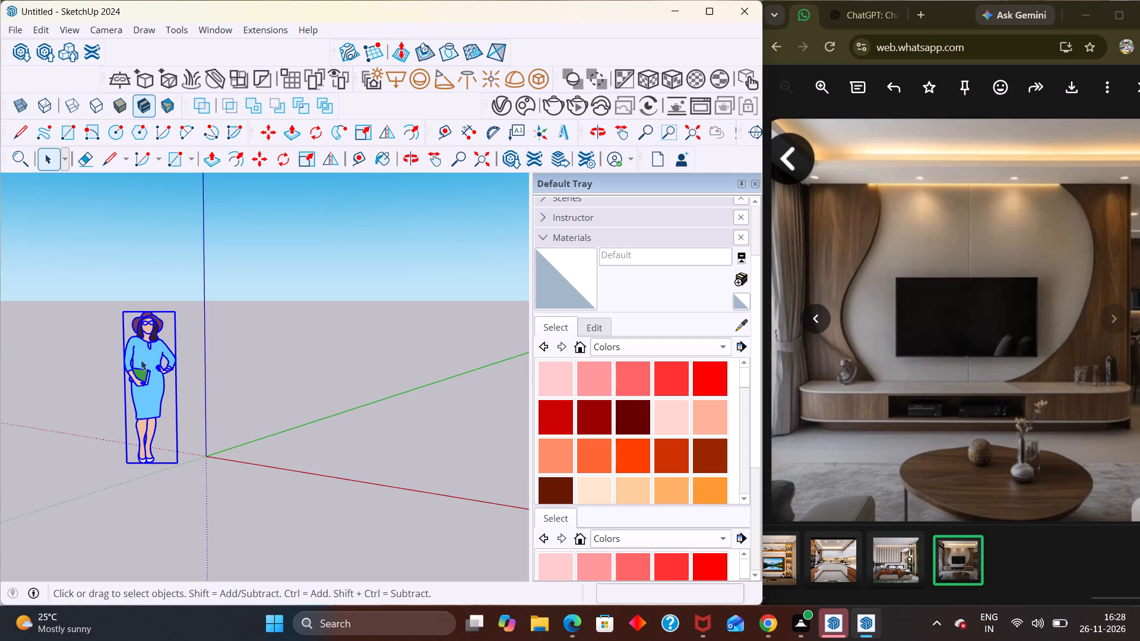
pyautogui.press('Delete')
# Draw a 9" by 14' rectangle on the ground near the origin.
pyautogui.press('r')
pyautogui.scroll(-2, 138, 361)
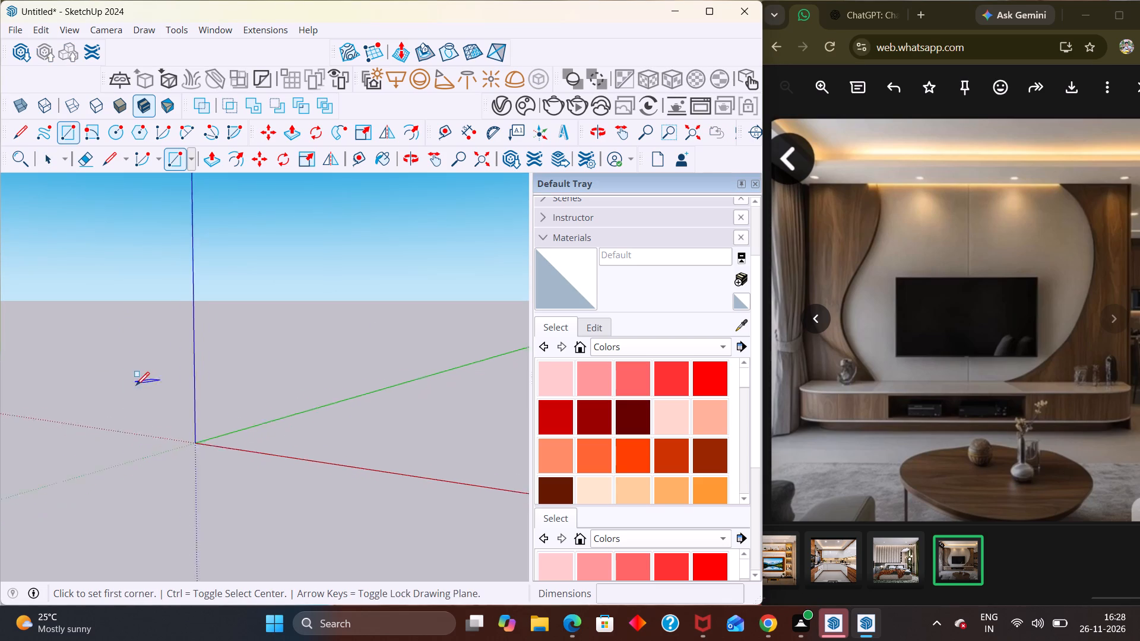
pyautogui.scroll(-6, 136, 385)
pyautogui.moveTo(197, 444); pyautogui.dragTo(246, 494, button='middle')
pyautogui.click(315, 458)
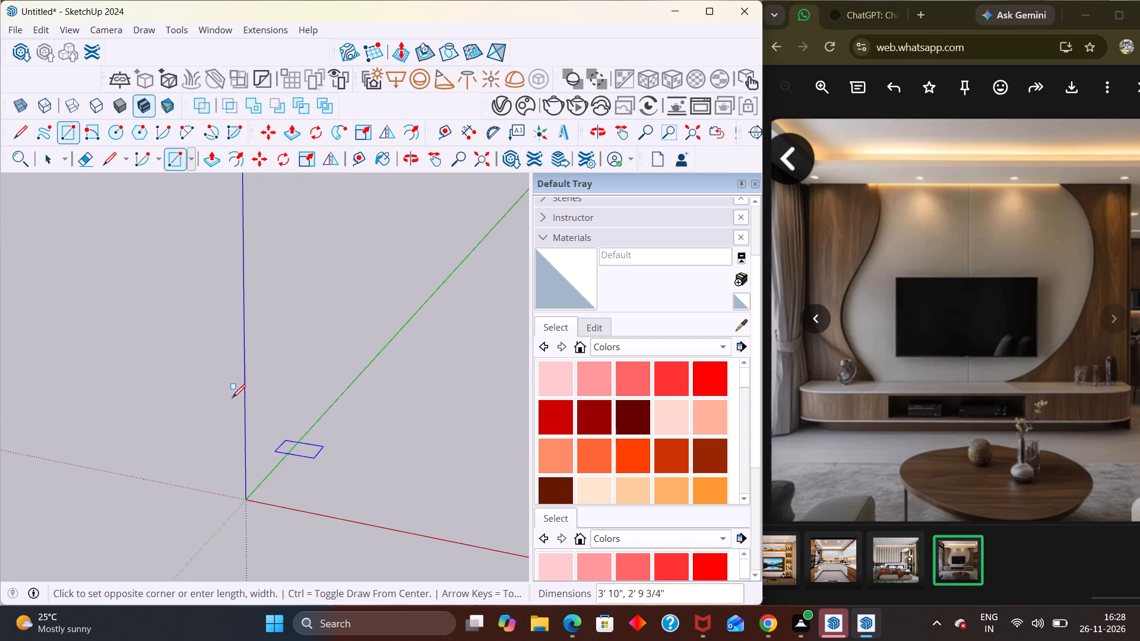
pyautogui.scroll(-5, 207, 384)
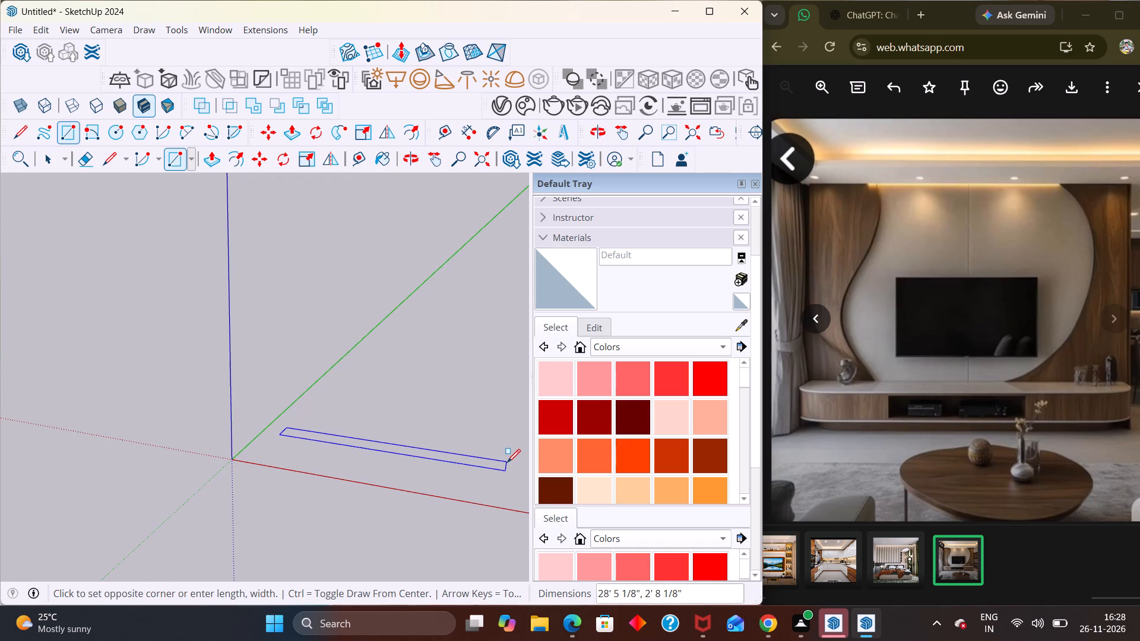
pyautogui.press('9')
pyautogui.hotkey('shift', '"')
pyautogui.press(',')
pyautogui.write("14'")
pyautogui.press('Return')
pyautogui.press('space')
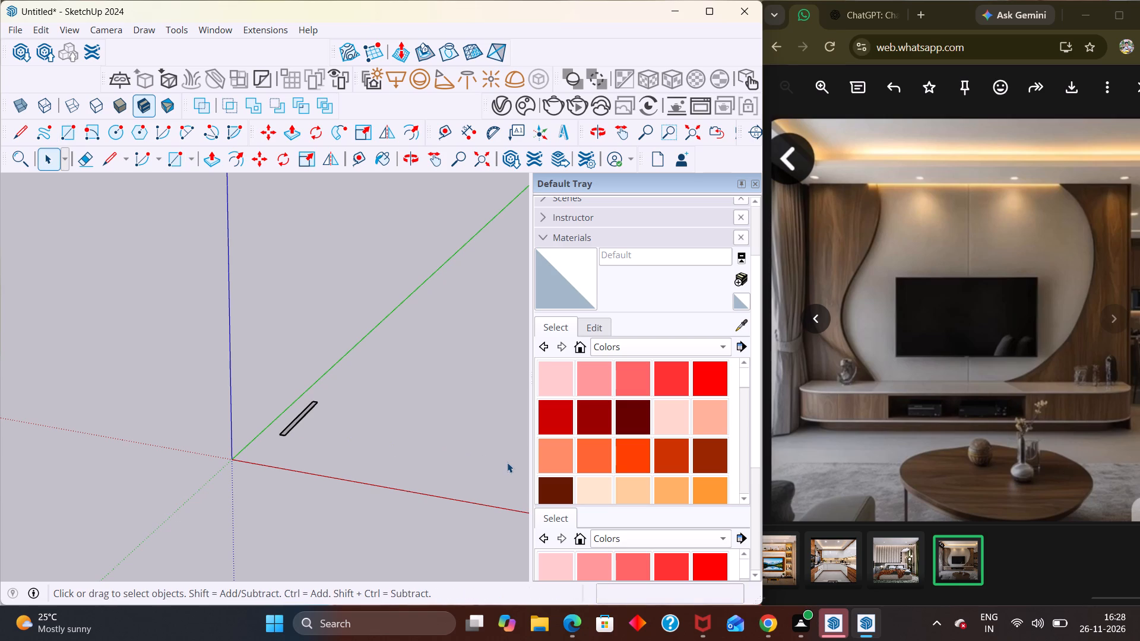
# Rotate the whole rectangle about the corner at its near end so its long side runs parallel to the red axis.
pyautogui.scroll(1, 254, 459)
pyautogui.moveTo(307, 445); pyautogui.dragTo(285, 411)
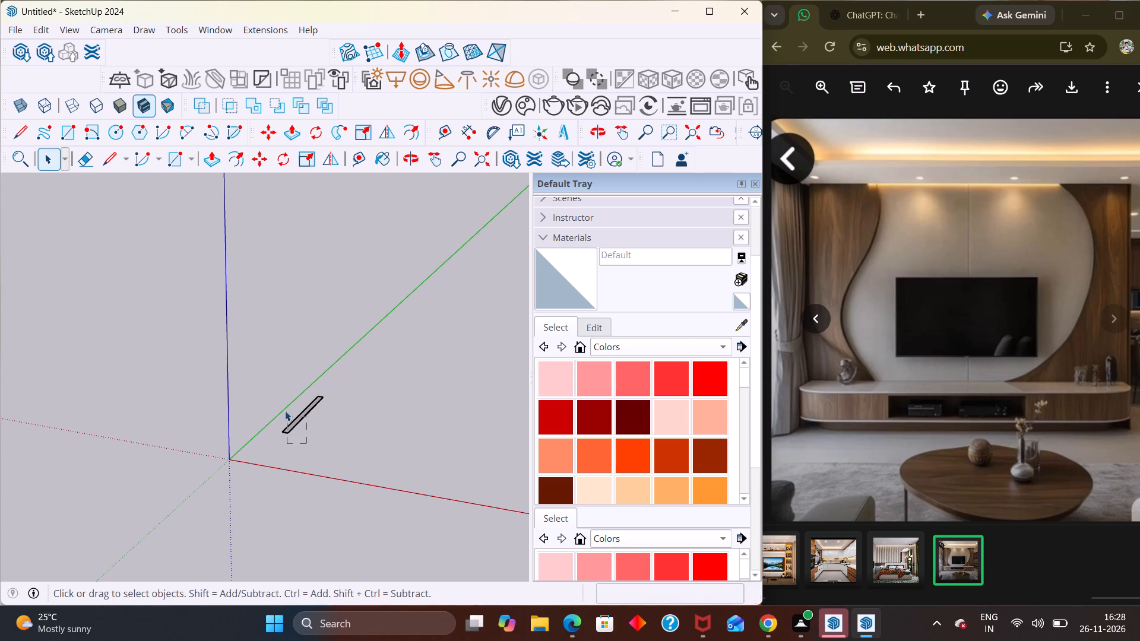
pyautogui.moveTo(285, 411); pyautogui.dragTo(273, 386)
pyautogui.moveTo(386, 465); pyautogui.dragTo(254, 358)
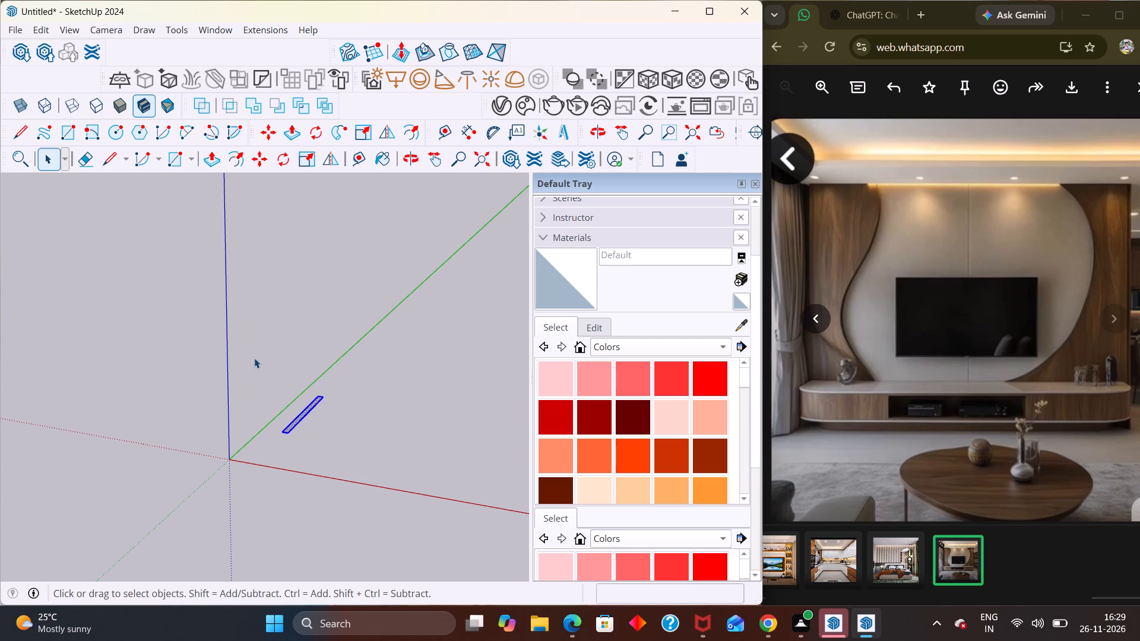
pyautogui.press('q')
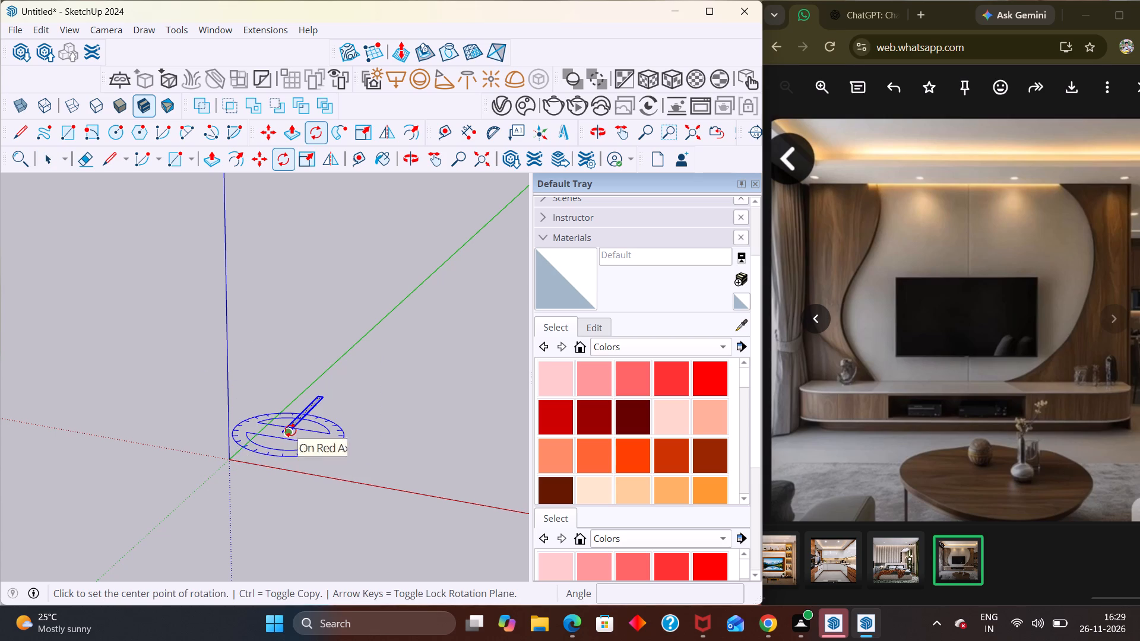
pyautogui.click(290, 430)
pyautogui.click(323, 392)
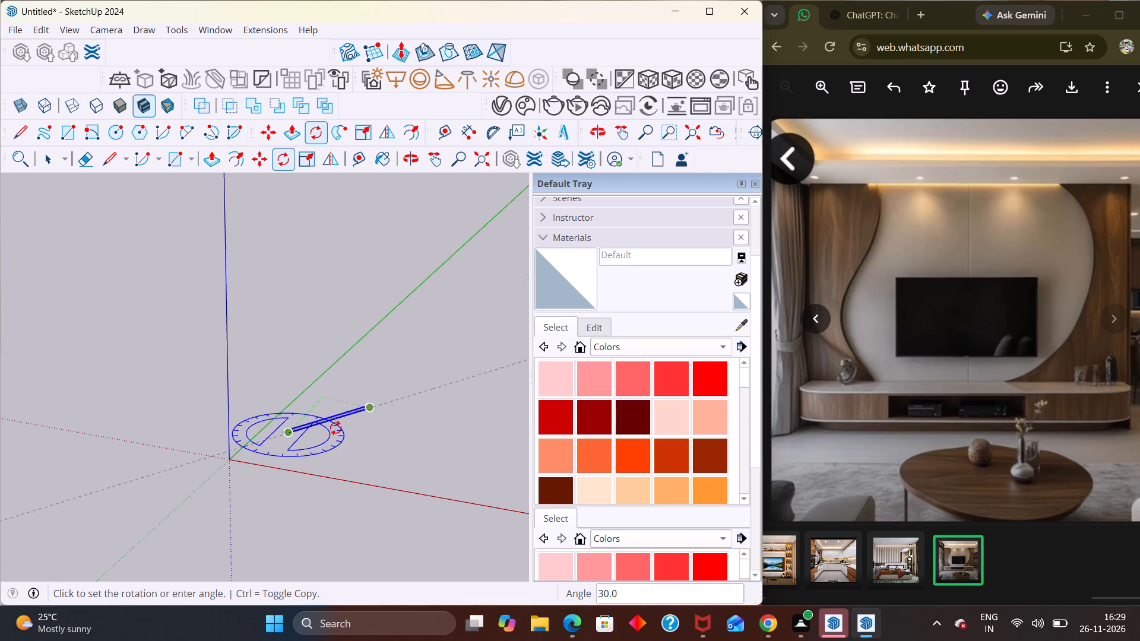
pyautogui.click(339, 443)
pyautogui.press('space')
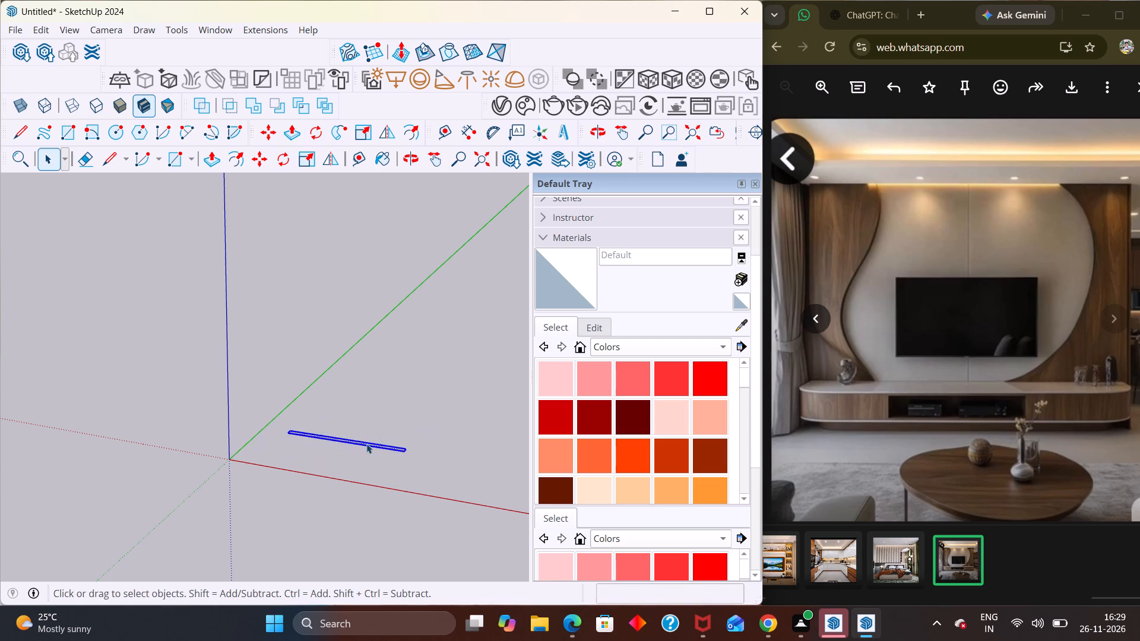
# Make a group from the rotated rectangle's face and edges.
pyautogui.scroll(3, 347, 449)
pyautogui.moveTo(347, 449); pyautogui.dragTo(362, 497, button='middle')
pyautogui.rightClick(341, 433)
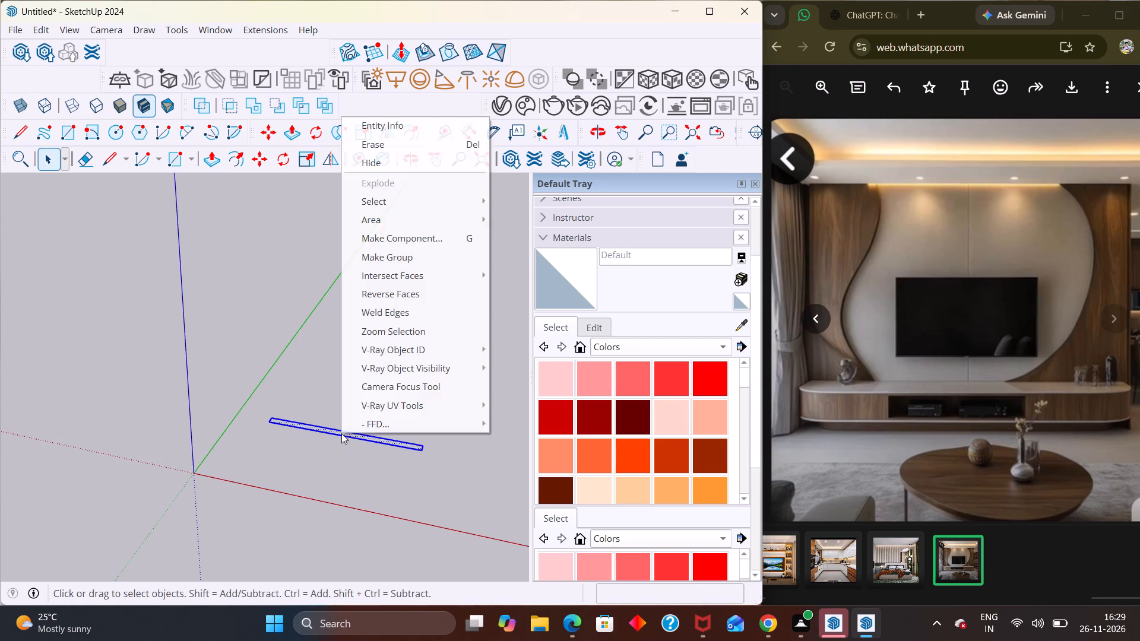
pyautogui.click(410, 258)
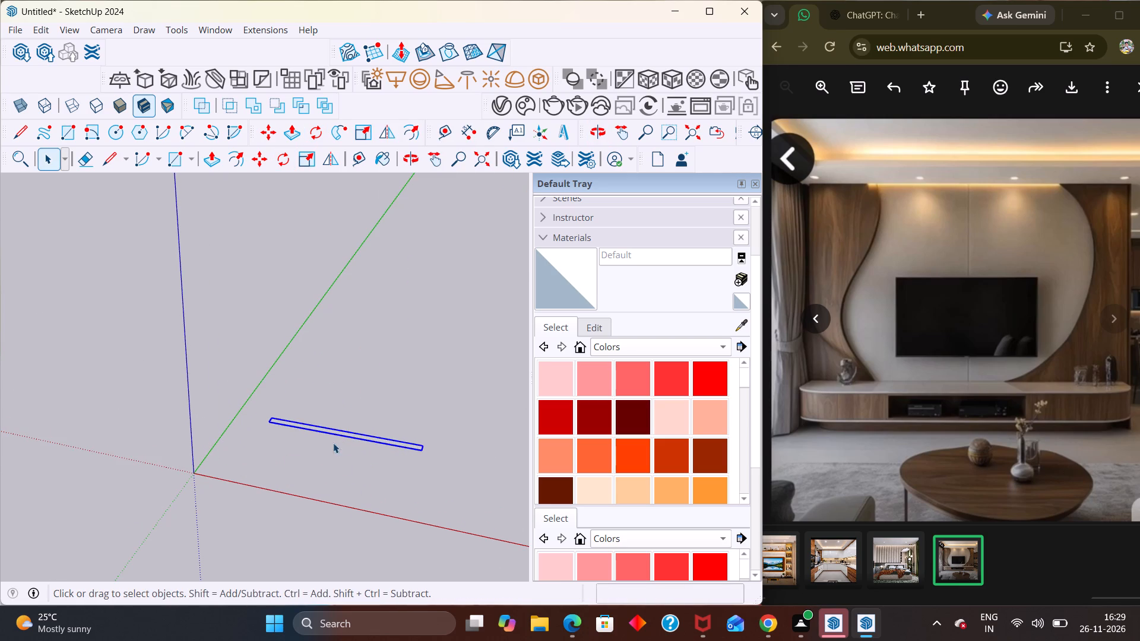
# Open the rectangle's group, push/pull its face up by 10' to form the base wall, and leave the group.
pyautogui.scroll(4, 348, 434)
pyautogui.moveTo(349, 452); pyautogui.dragTo(353, 485, button='middle')
pyautogui.scroll(1, 349, 485)
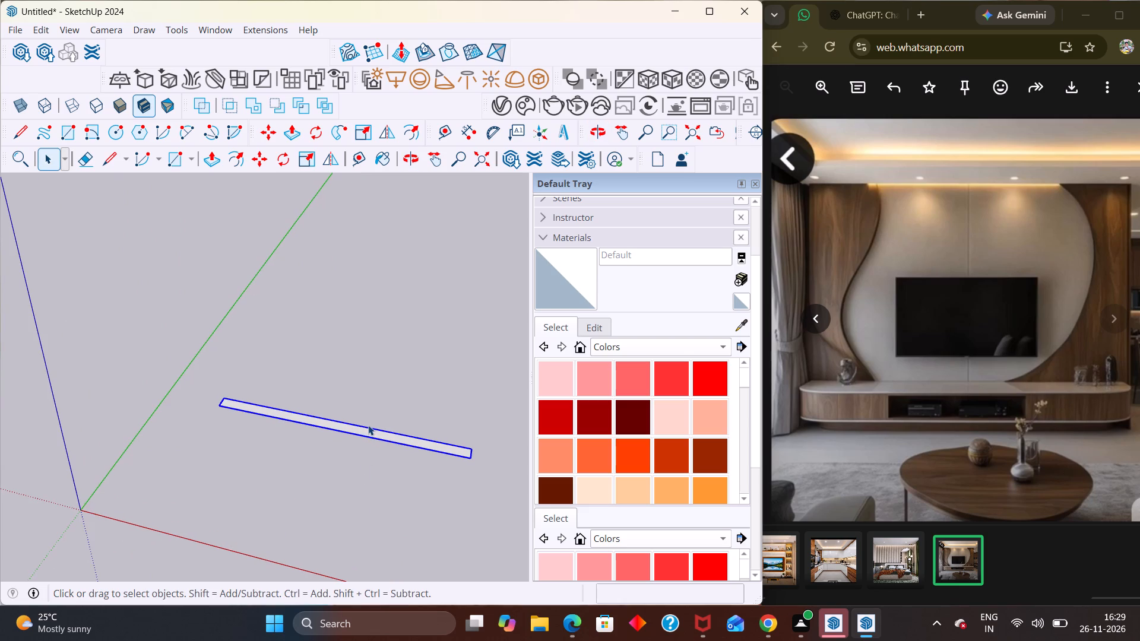
pyautogui.doubleClick(352, 430)
pyautogui.press('p')
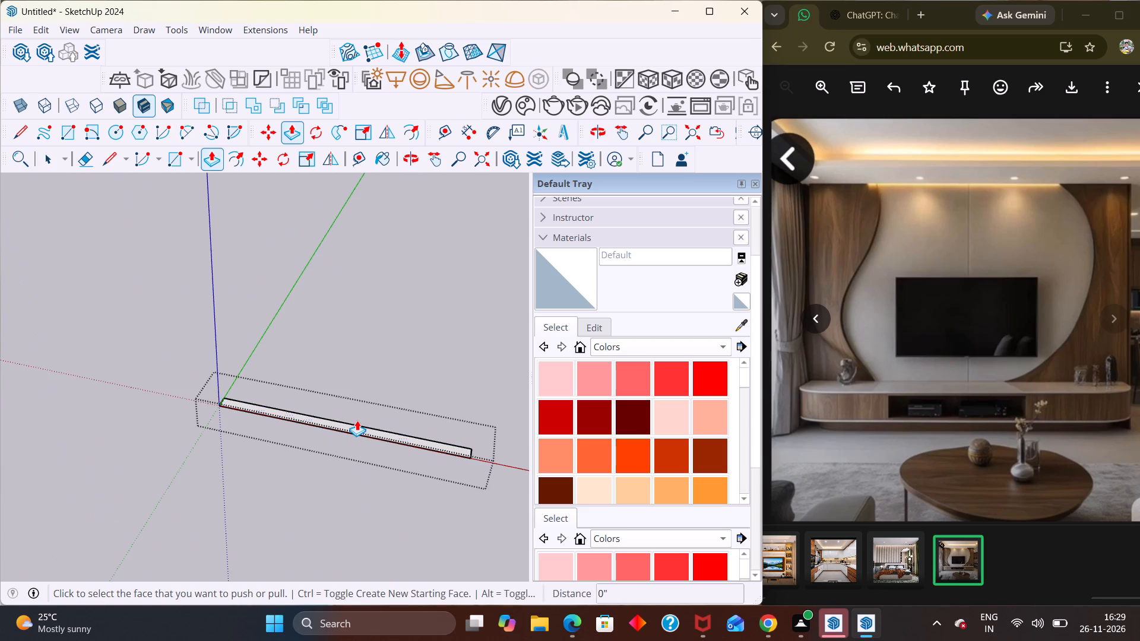
pyautogui.click(357, 420)
pyautogui.scroll(1, 331, 361)
pyautogui.scroll(-2, 317, 388)
pyautogui.click(341, 425)
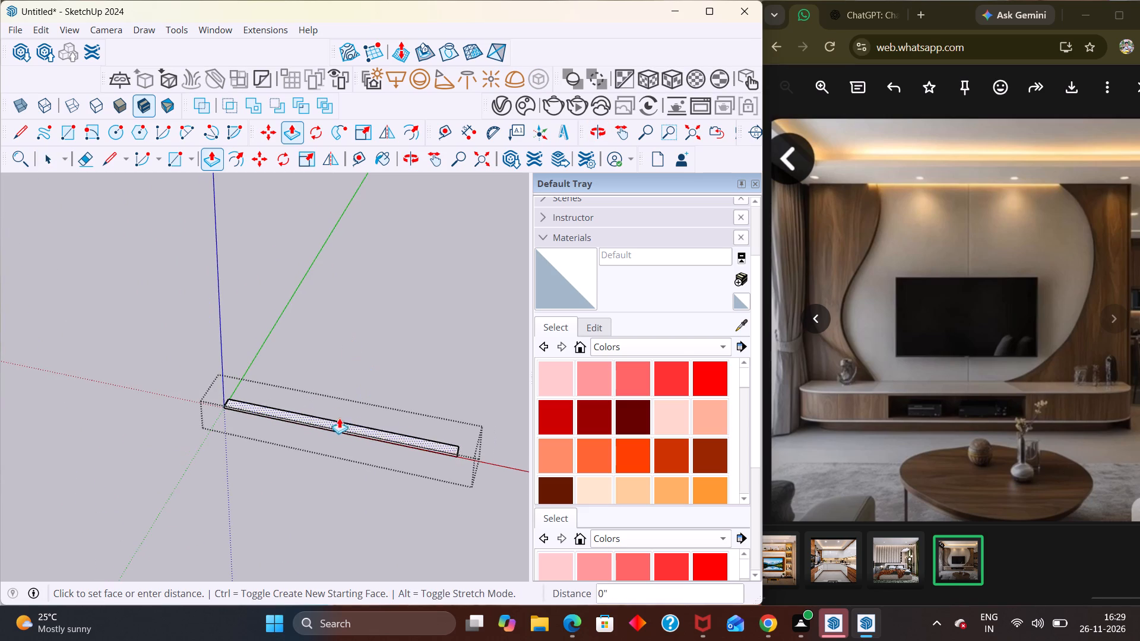
pyautogui.scroll(-7, 338, 353)
pyautogui.write("10'")
pyautogui.press('Return')
pyautogui.press('space')
pyautogui.click(479, 376)
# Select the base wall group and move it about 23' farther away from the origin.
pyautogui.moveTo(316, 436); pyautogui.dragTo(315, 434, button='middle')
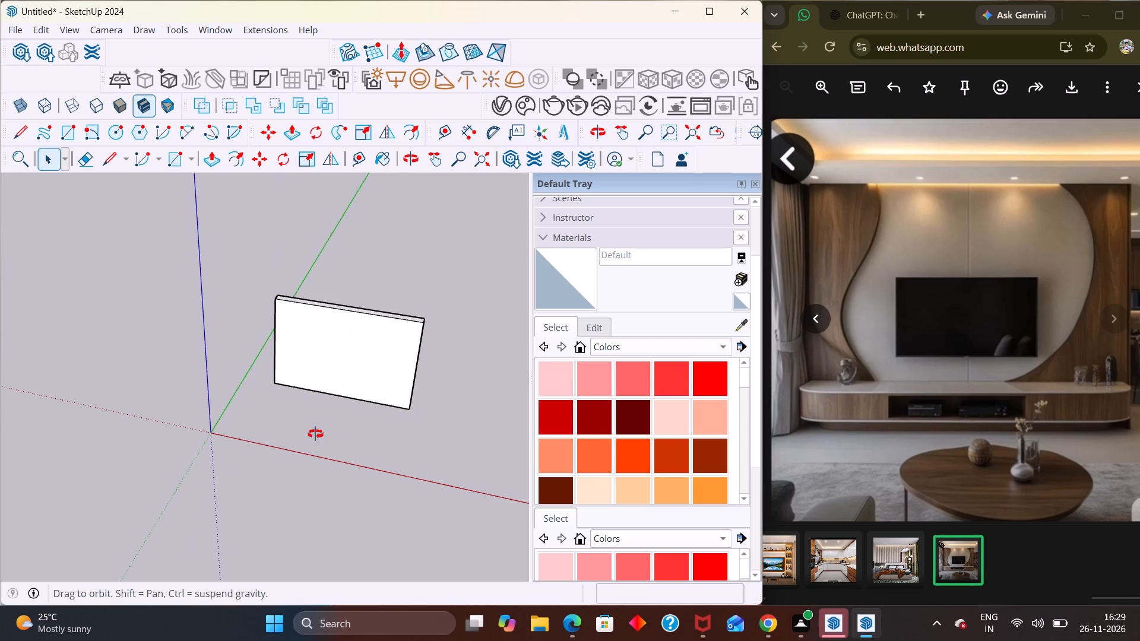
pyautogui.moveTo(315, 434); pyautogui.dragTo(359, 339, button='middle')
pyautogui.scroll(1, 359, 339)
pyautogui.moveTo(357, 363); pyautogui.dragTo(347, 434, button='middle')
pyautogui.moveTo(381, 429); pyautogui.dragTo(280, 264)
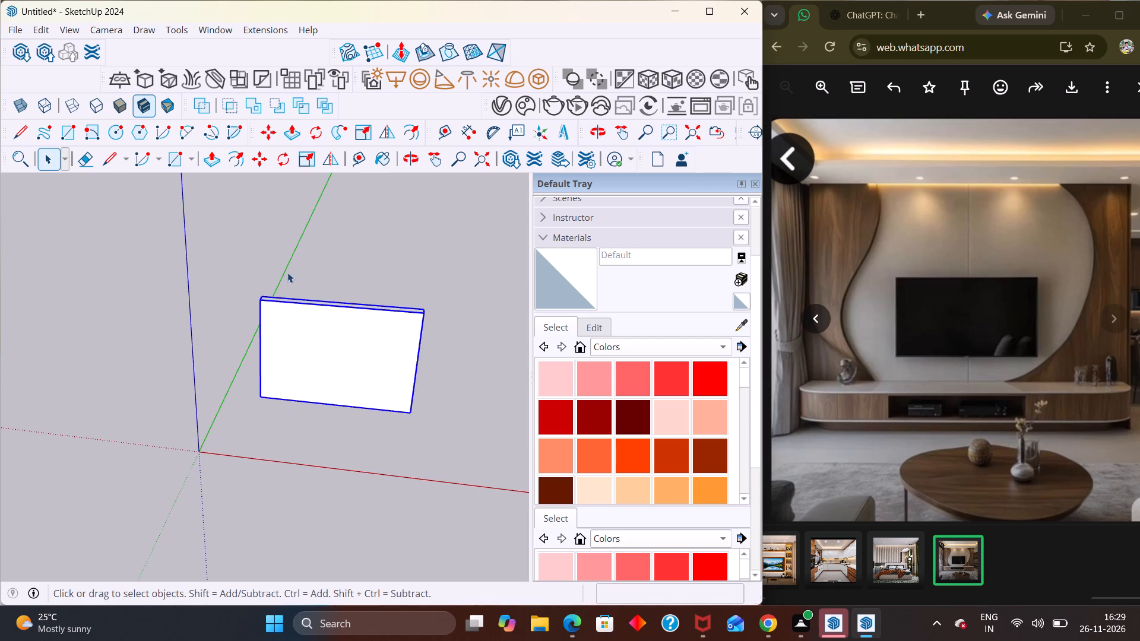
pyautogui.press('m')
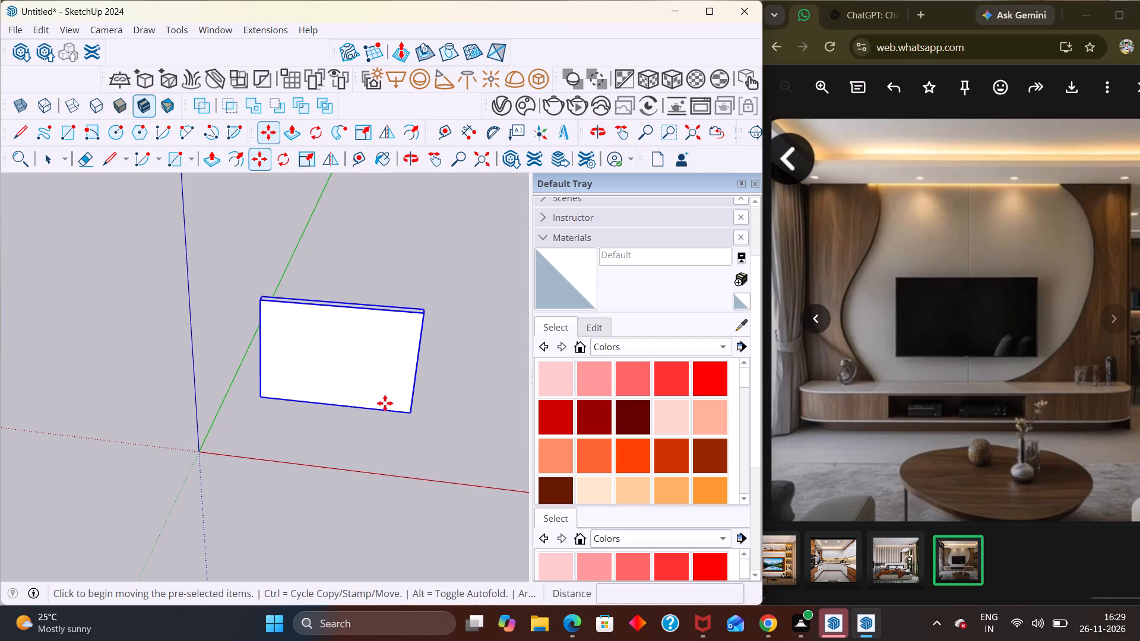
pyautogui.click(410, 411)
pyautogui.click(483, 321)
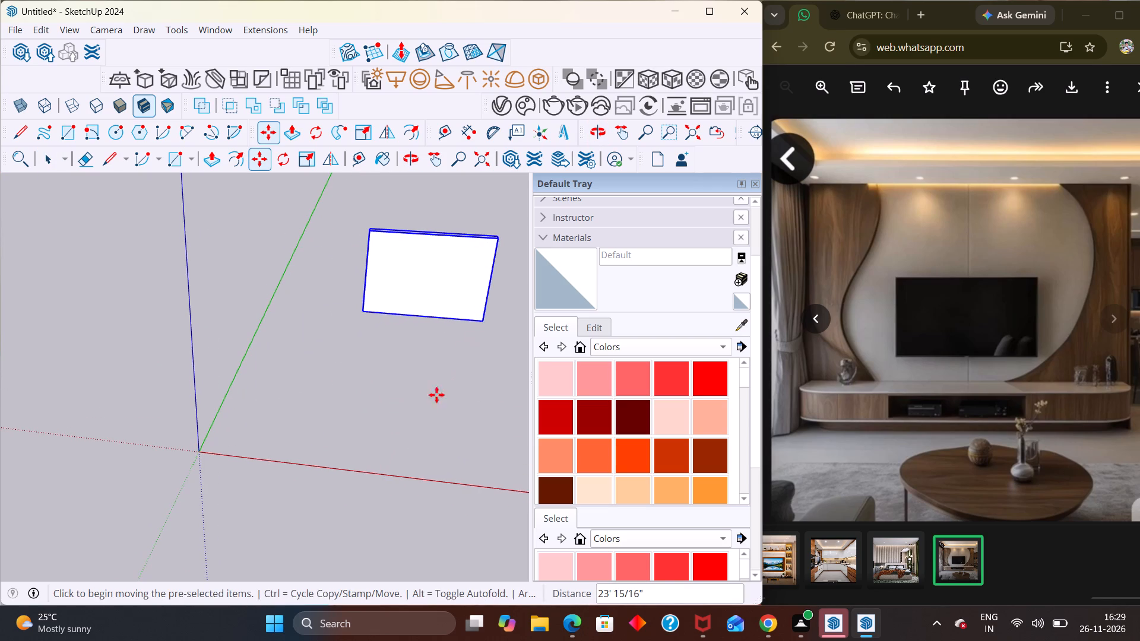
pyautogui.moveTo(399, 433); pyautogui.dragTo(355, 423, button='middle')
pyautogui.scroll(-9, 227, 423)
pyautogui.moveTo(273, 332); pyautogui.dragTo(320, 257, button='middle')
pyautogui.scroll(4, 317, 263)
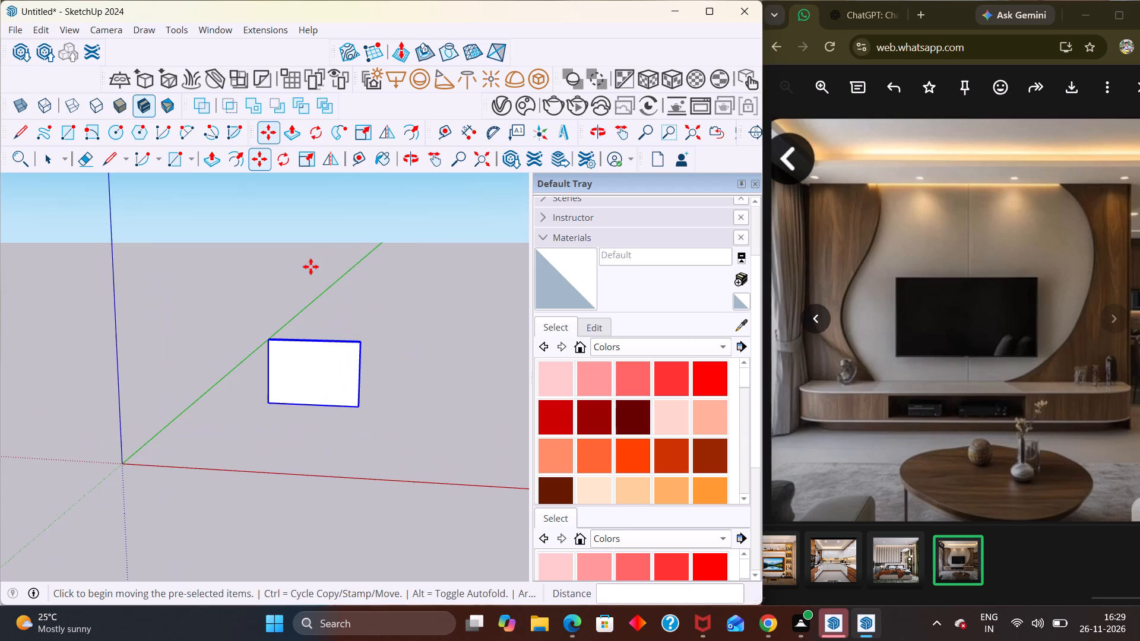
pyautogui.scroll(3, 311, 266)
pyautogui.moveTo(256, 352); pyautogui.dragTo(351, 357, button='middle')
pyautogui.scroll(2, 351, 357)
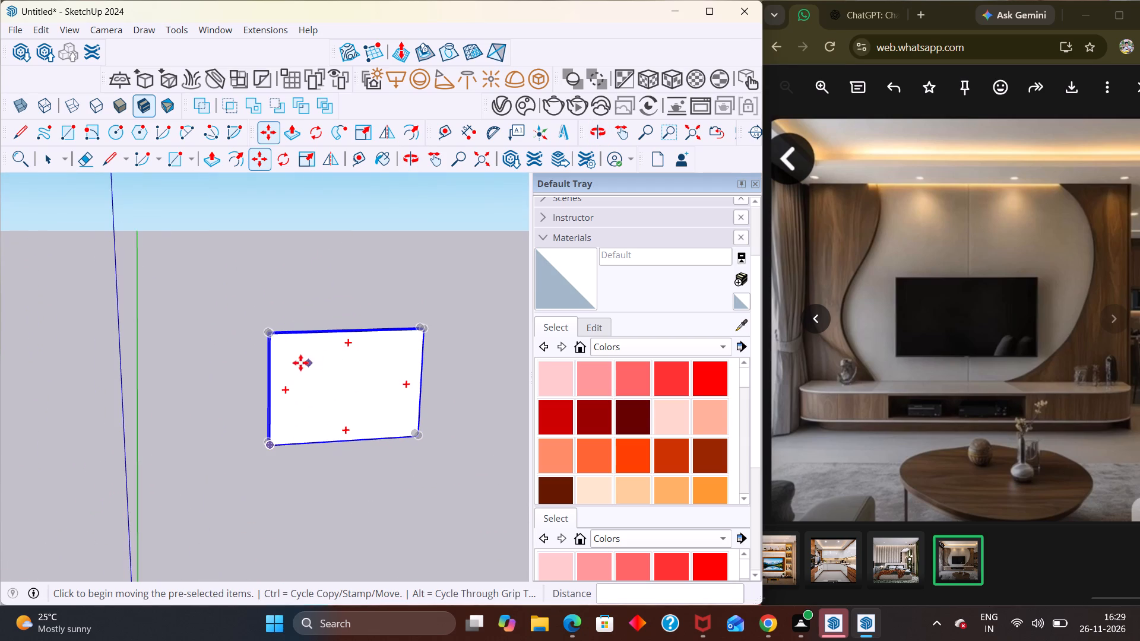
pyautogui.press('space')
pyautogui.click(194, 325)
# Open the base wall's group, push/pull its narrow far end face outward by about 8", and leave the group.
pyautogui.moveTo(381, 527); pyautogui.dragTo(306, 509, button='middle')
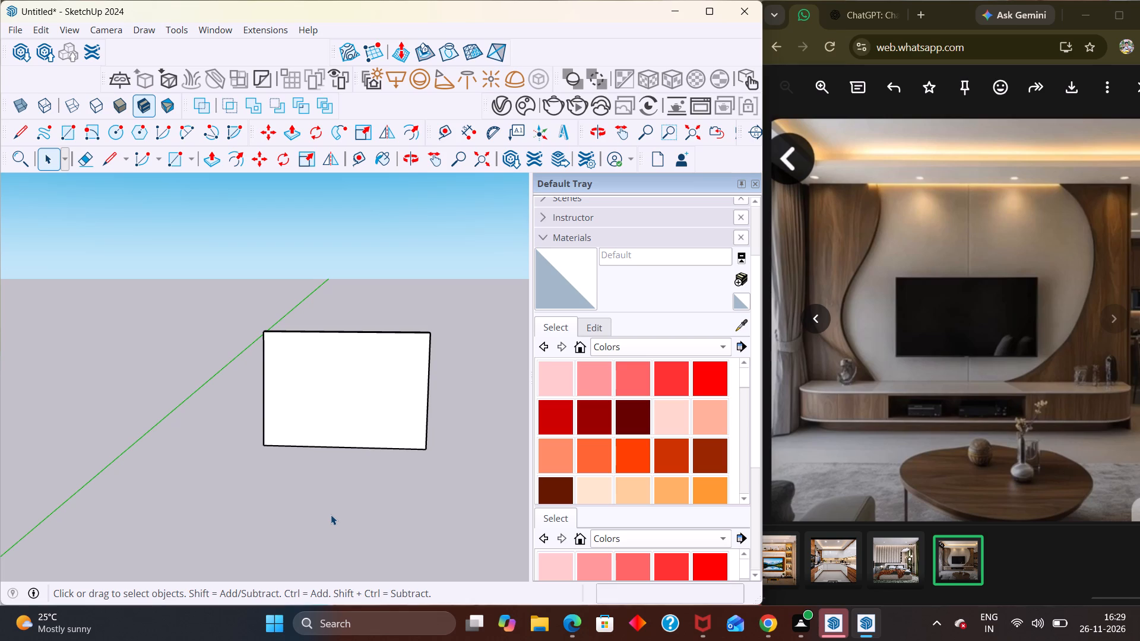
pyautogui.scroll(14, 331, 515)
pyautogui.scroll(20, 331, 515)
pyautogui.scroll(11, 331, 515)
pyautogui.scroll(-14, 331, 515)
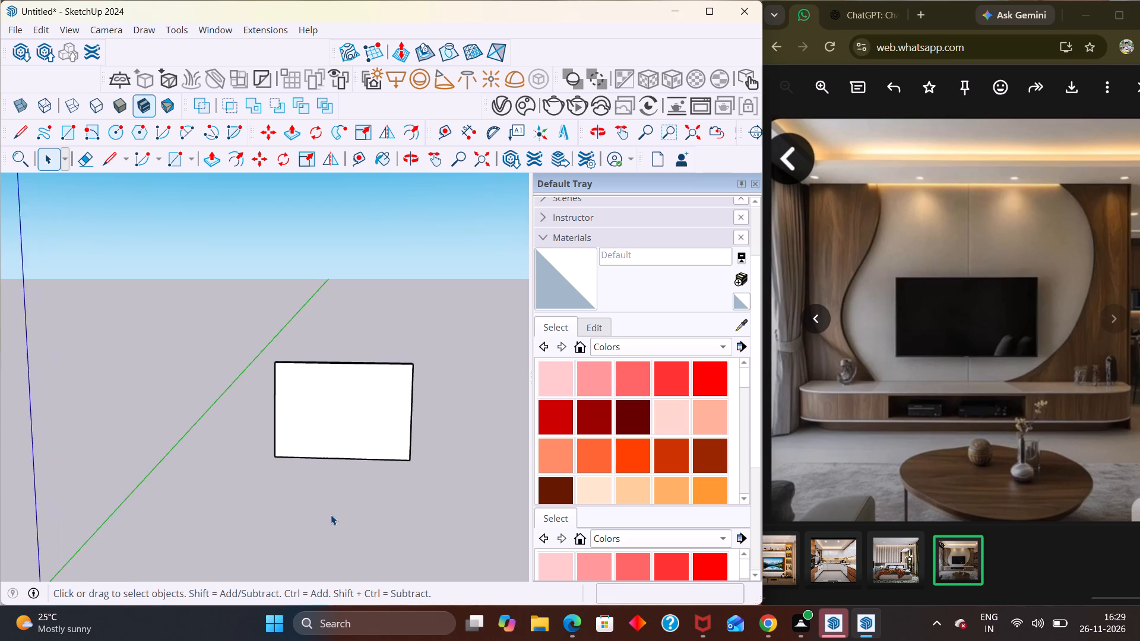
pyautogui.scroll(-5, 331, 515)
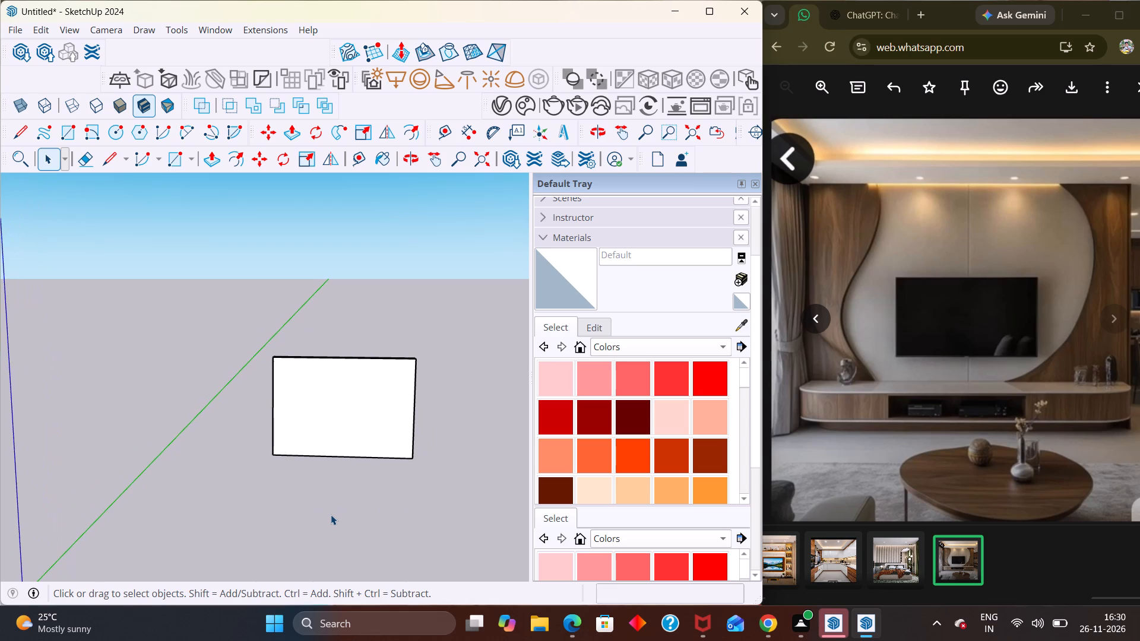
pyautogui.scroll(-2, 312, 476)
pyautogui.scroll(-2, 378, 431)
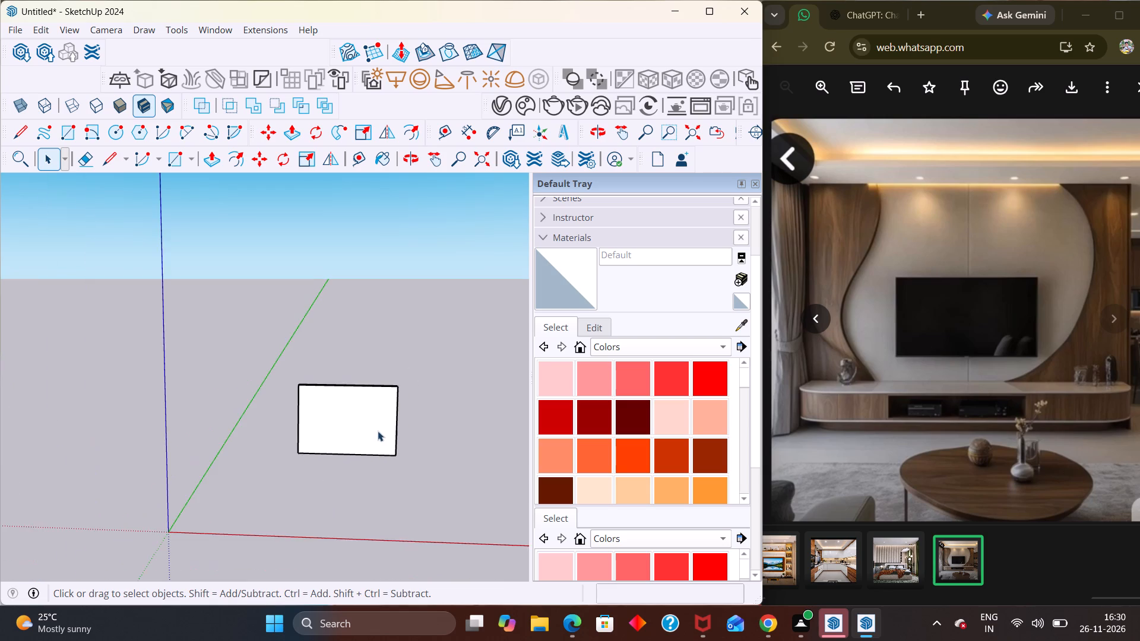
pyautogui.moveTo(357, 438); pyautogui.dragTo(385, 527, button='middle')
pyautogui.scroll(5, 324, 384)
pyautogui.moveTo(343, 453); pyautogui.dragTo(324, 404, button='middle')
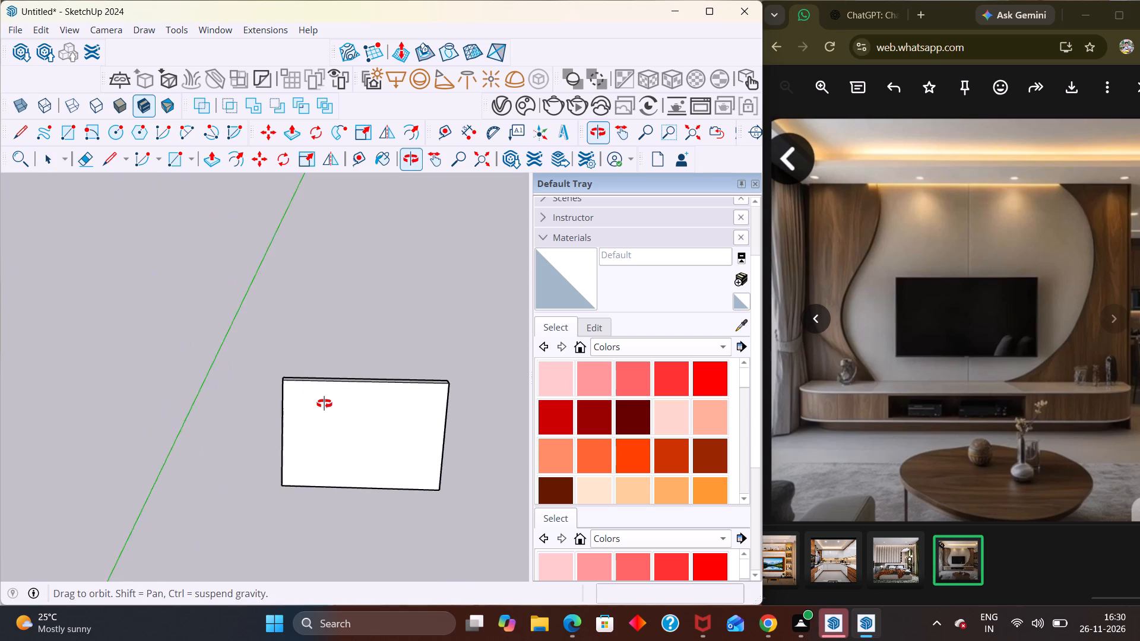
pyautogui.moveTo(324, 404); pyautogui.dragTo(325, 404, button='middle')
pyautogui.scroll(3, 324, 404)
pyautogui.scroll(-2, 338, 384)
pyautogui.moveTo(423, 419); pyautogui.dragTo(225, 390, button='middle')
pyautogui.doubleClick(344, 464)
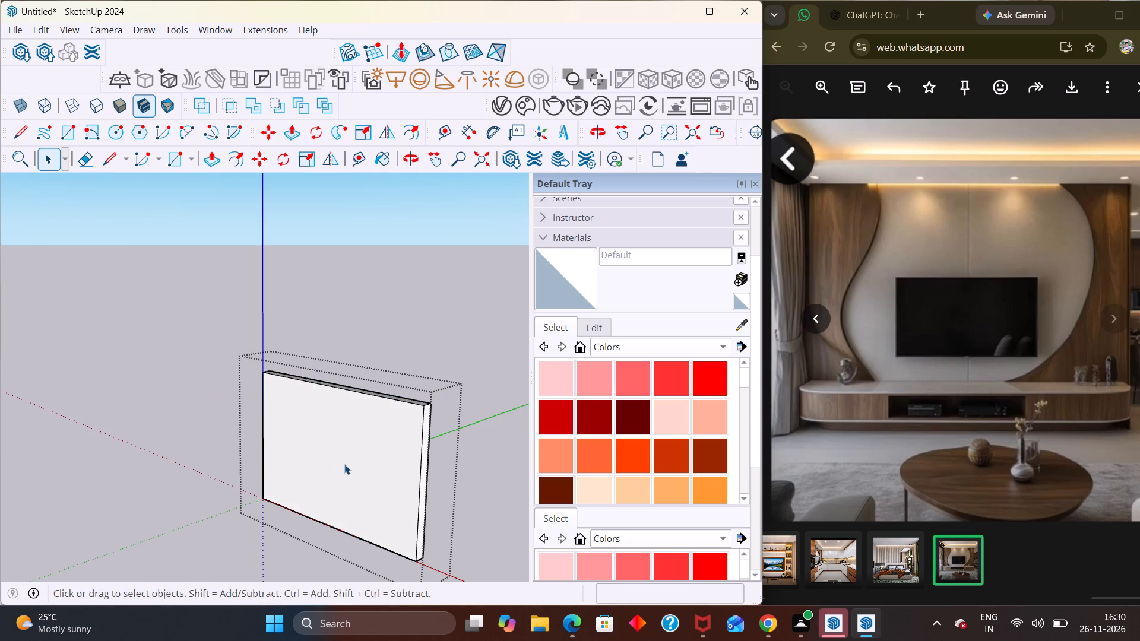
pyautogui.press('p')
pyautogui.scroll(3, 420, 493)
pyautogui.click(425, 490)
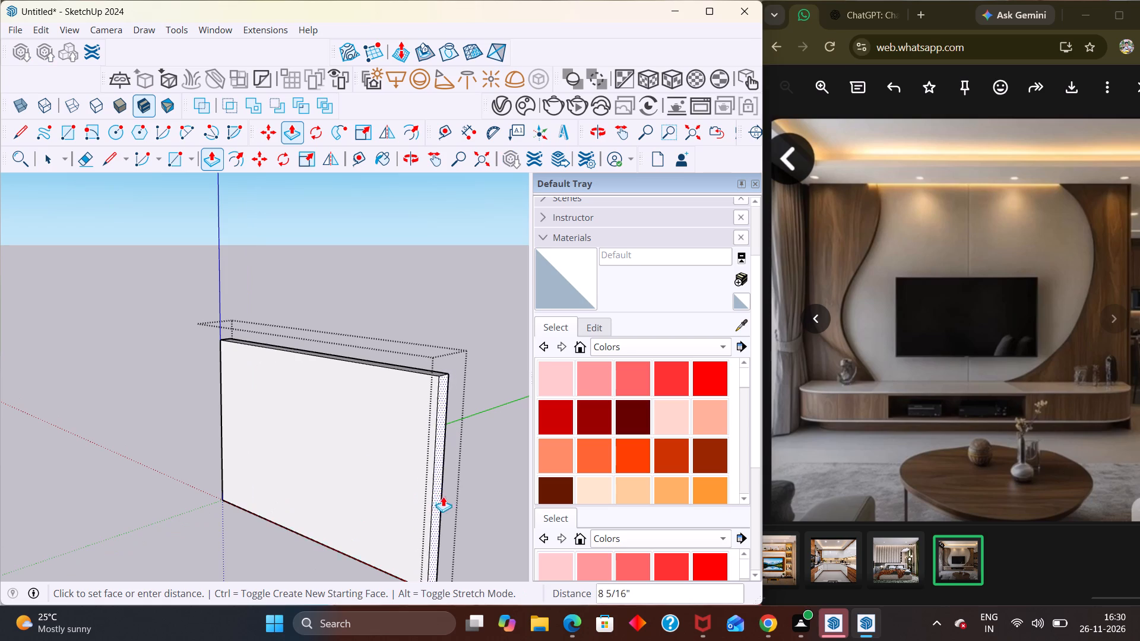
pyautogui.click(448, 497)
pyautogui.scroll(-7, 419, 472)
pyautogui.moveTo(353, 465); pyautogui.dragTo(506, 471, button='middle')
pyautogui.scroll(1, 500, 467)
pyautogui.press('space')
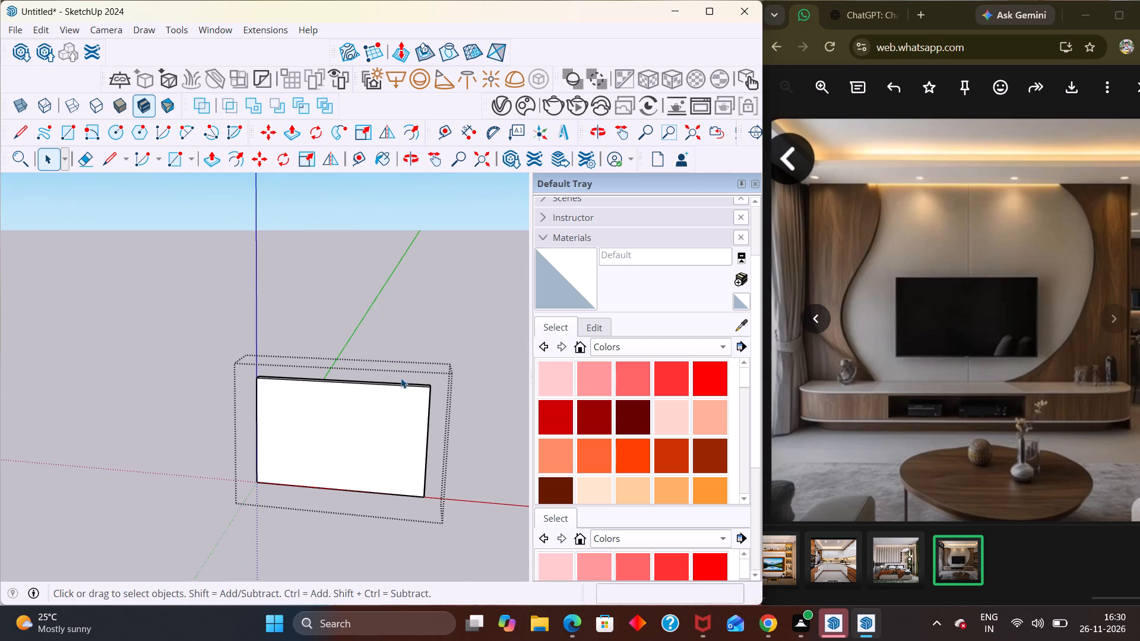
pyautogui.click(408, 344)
# Examine the base wall from the front and from above.
pyautogui.scroll(-4, 358, 424)
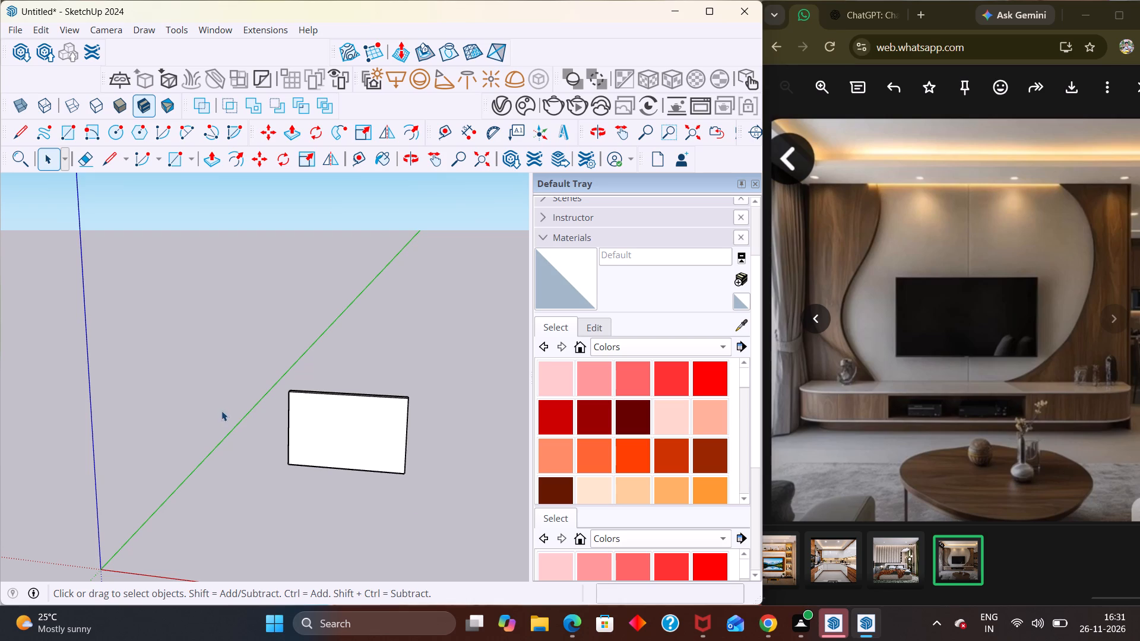
pyautogui.scroll(3, 273, 415)
pyautogui.moveTo(334, 445); pyautogui.dragTo(373, 427, button='middle')
pyautogui.scroll(-3, 385, 418)
pyautogui.moveTo(379, 472); pyautogui.dragTo(398, 427, button='middle')
pyautogui.click(415, 472)
pyautogui.moveTo(323, 418); pyautogui.dragTo(384, 442, button='middle')
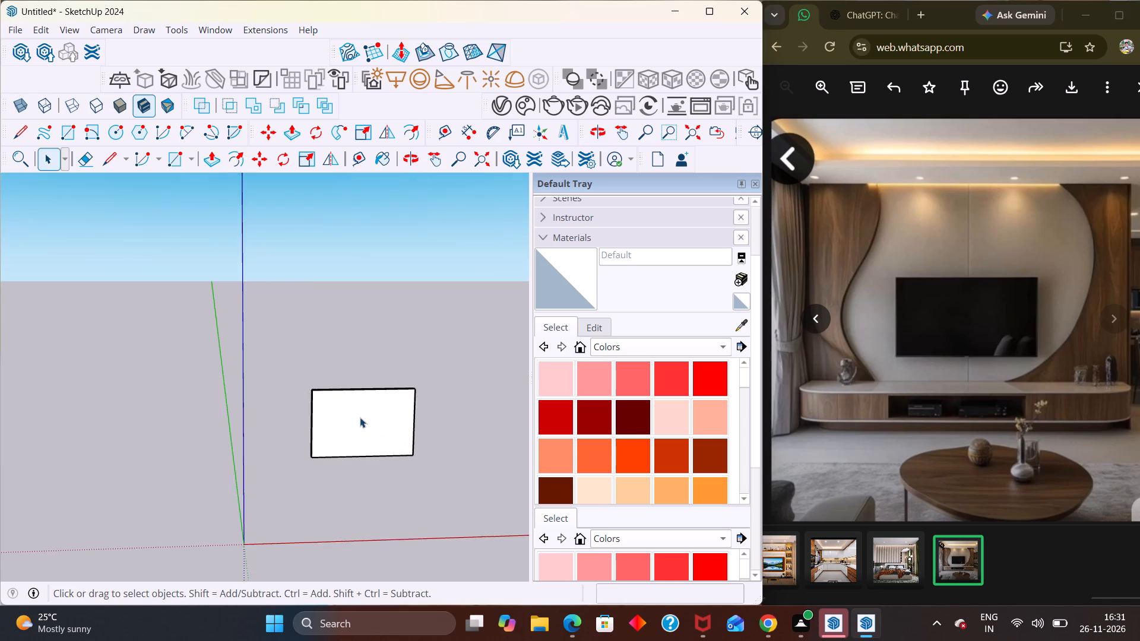
pyautogui.scroll(2, 347, 412)
pyautogui.moveTo(329, 416); pyautogui.dragTo(311, 441, button='middle')
pyautogui.moveTo(344, 464); pyautogui.dragTo(337, 491, button='middle')
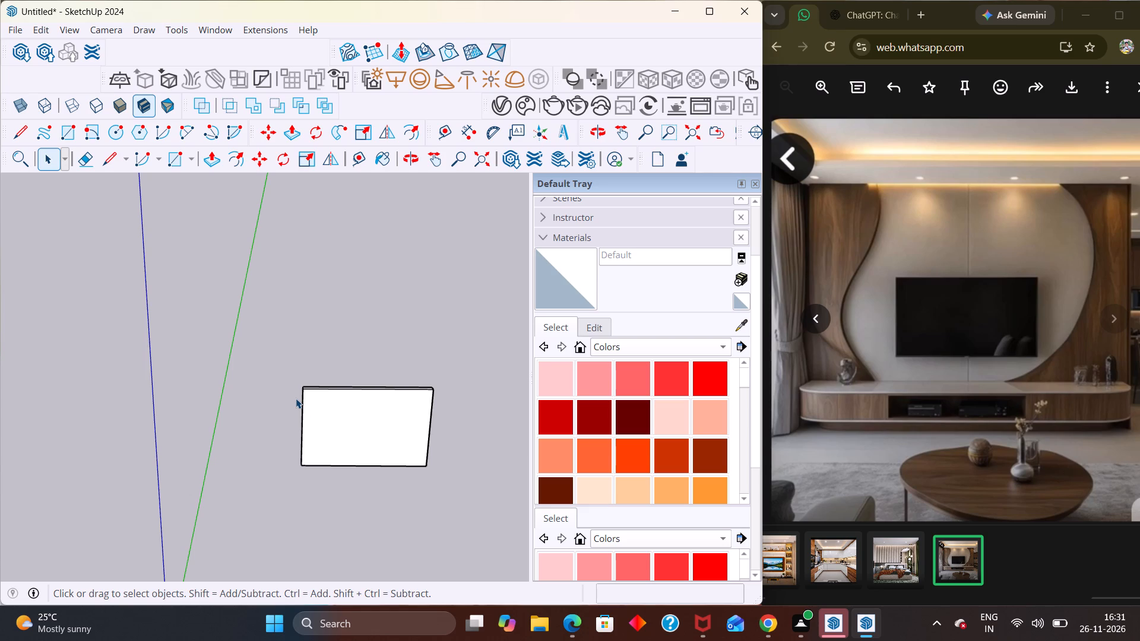
pyautogui.moveTo(309, 415); pyautogui.dragTo(309, 367, button='middle')
pyautogui.scroll(3, 309, 367)
pyautogui.moveTo(342, 444); pyautogui.dragTo(315, 404, button='middle')
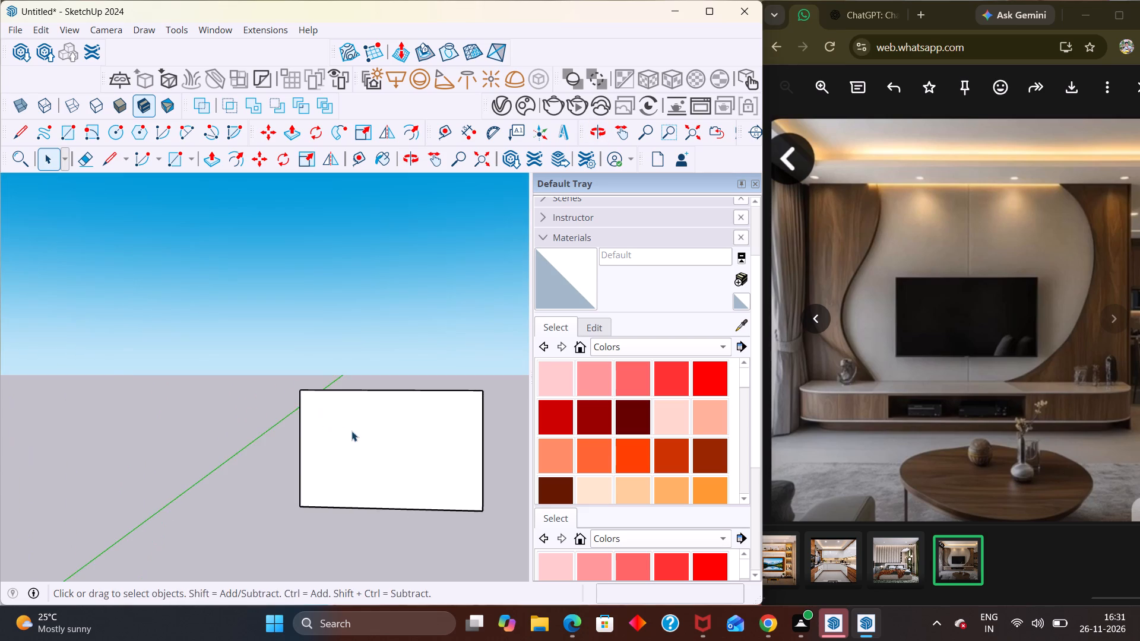
pyautogui.scroll(-4, 351, 431)
pyautogui.moveTo(449, 473); pyautogui.dragTo(477, 477, button='middle')
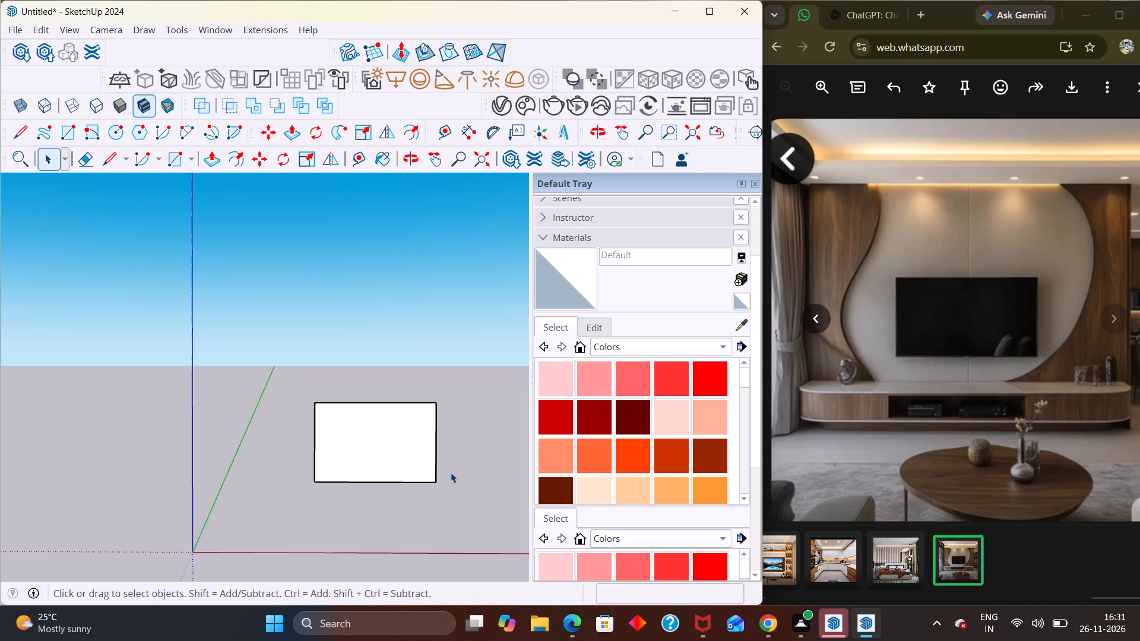
pyautogui.moveTo(412, 484); pyautogui.dragTo(419, 456, button='middle')
pyautogui.scroll(3, 410, 459)
pyautogui.moveTo(392, 471); pyautogui.dragTo(405, 493, button='middle')
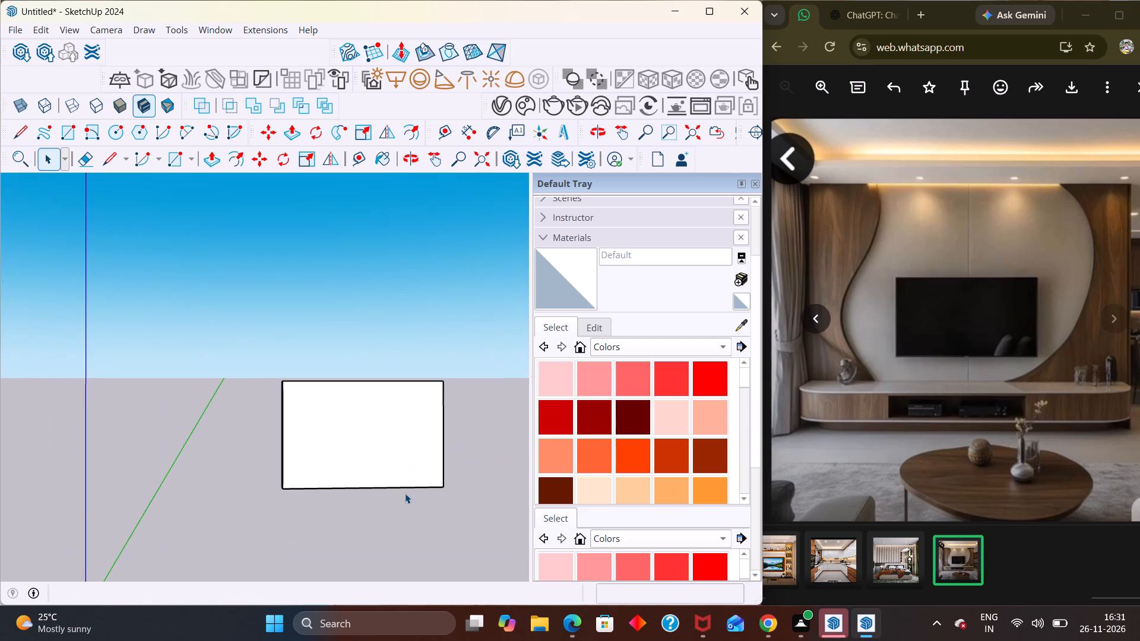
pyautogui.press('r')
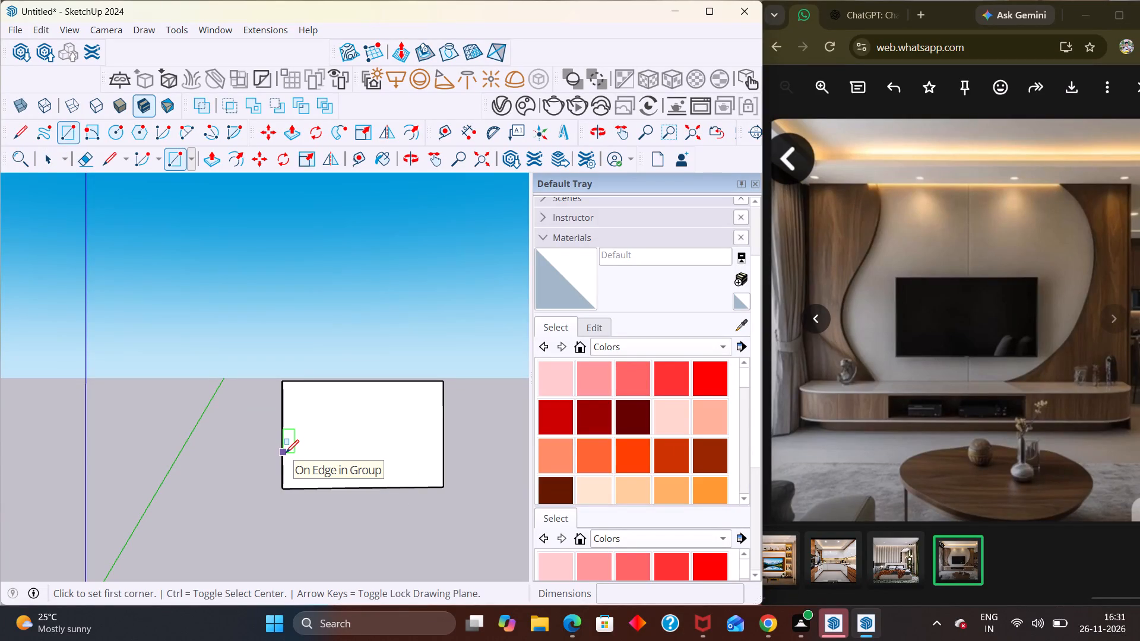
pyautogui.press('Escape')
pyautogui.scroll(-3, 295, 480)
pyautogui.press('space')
# Undo the end-face push/pull, the wall move and the 10' extrusion, going back to the flat rectangle group.
pyautogui.moveTo(322, 485); pyautogui.dragTo(291, 522, button='middle')
pyautogui.scroll(1, 291, 522)
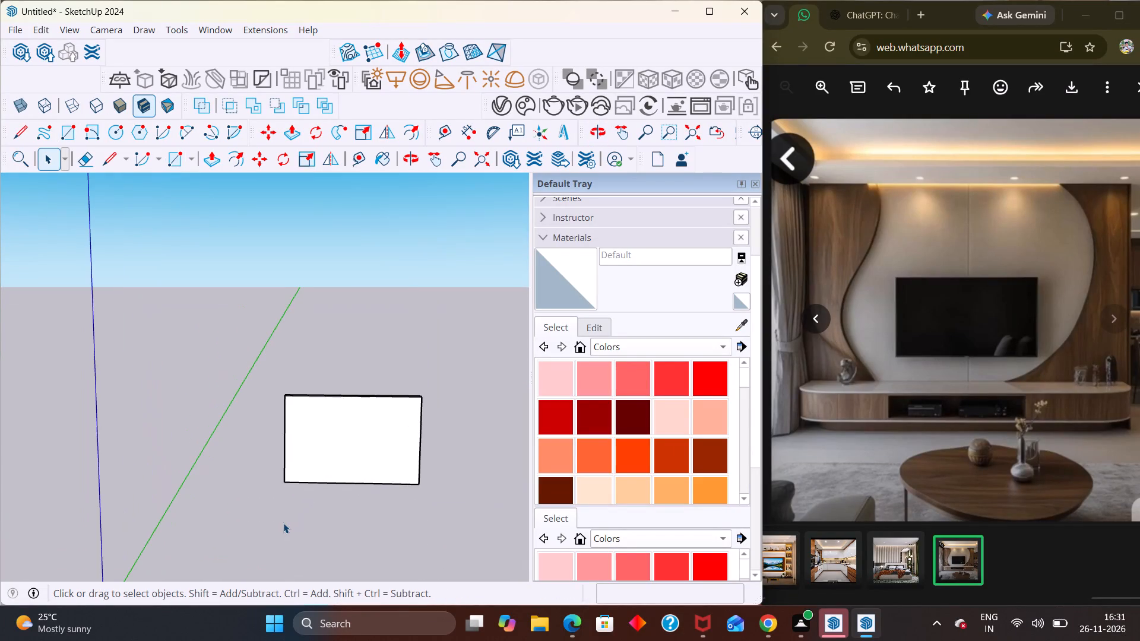
pyautogui.hotkey('ctrl', 'z')
pyautogui.hotkey('ctrl', 'z')
pyautogui.hotkey('ctrl', 'z')
pyautogui.hotkey('ctrl', 'z')
pyautogui.hotkey('ctrl', 'z')
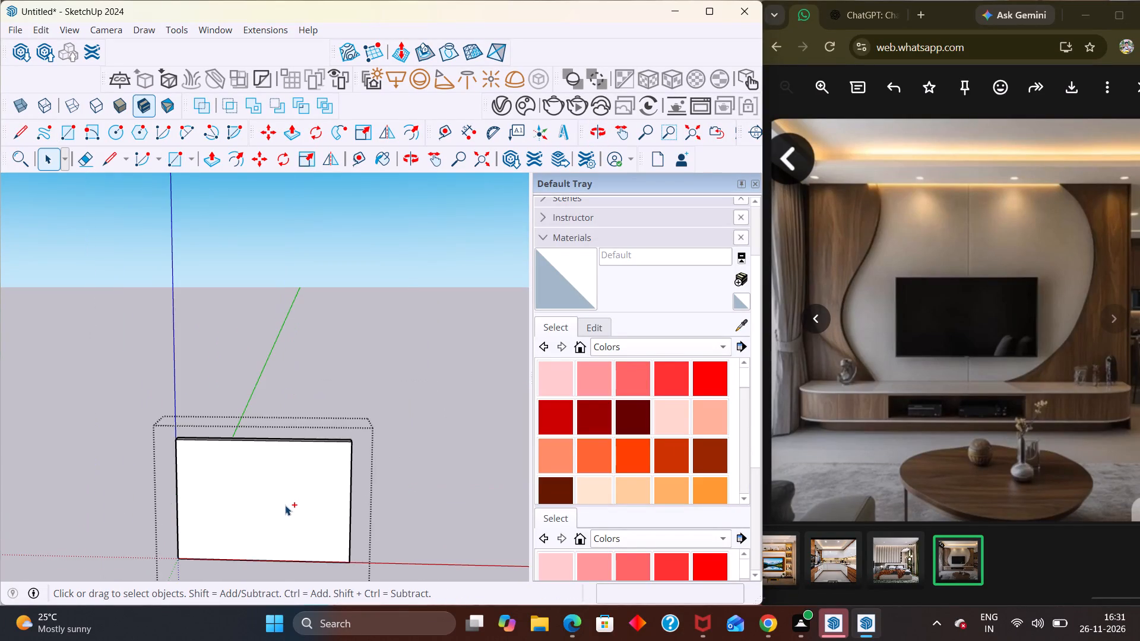
pyautogui.hotkey('ctrl', 'z')
pyautogui.scroll(-3, 286, 506)
pyautogui.press('space')
pyautogui.click(311, 501)
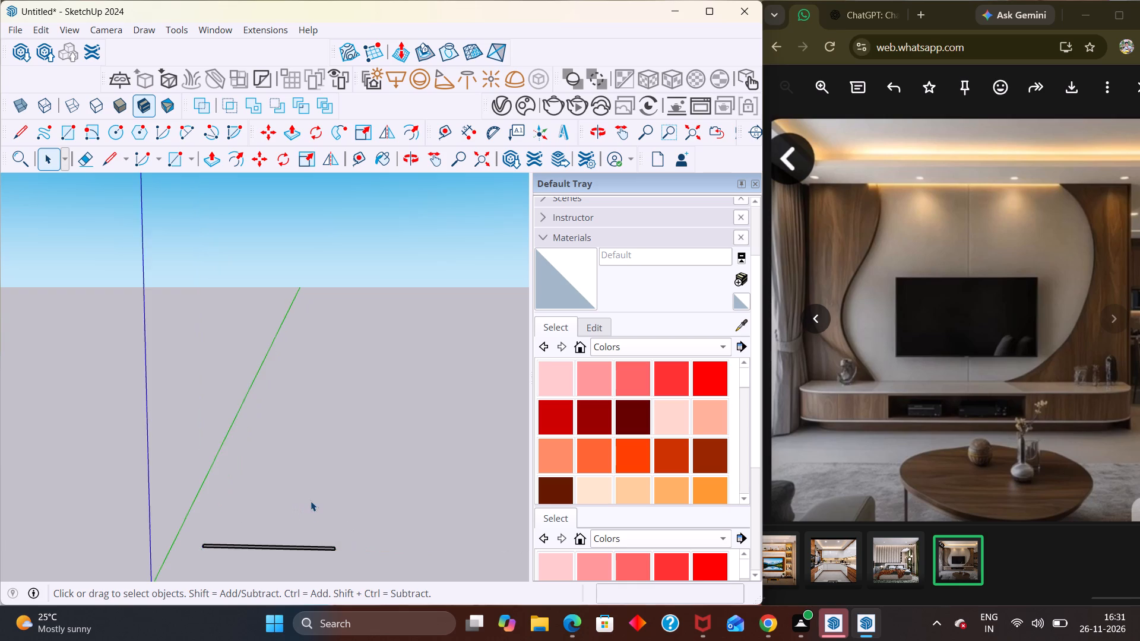
# Select the flat rectangle group and move it about 16' 10" farther from the origin across the ground.
pyautogui.moveTo(315, 504); pyautogui.dragTo(320, 588, button='middle')
pyautogui.scroll(2, 267, 529)
pyautogui.scroll(-3, 267, 525)
pyautogui.moveTo(368, 550); pyautogui.dragTo(214, 479)
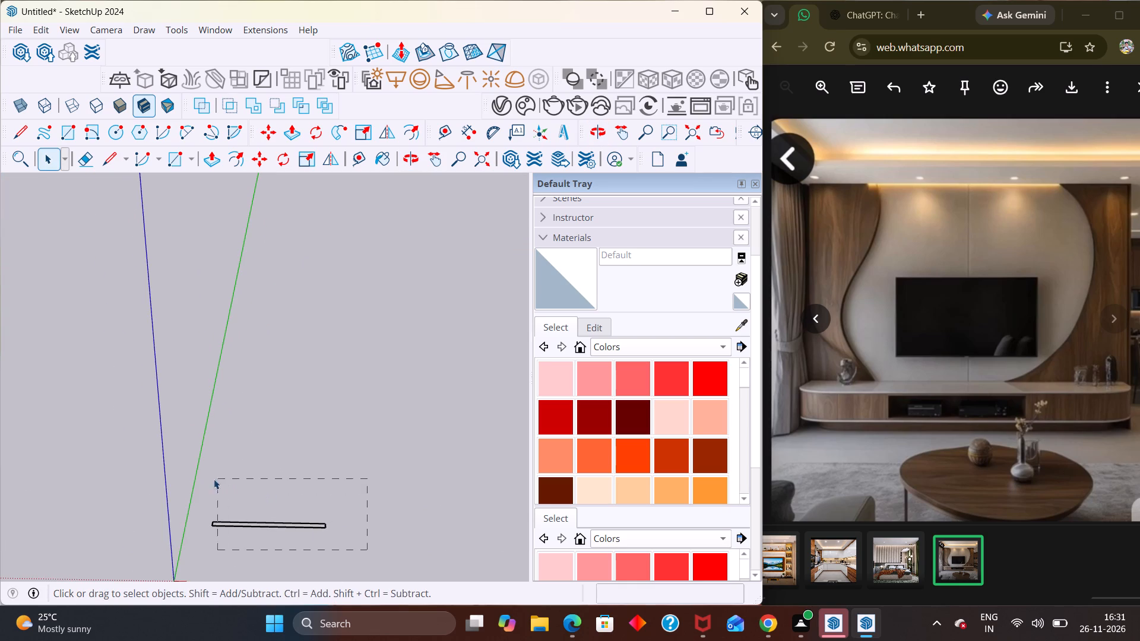
pyautogui.moveTo(214, 479); pyautogui.dragTo(206, 478)
pyautogui.press('m')
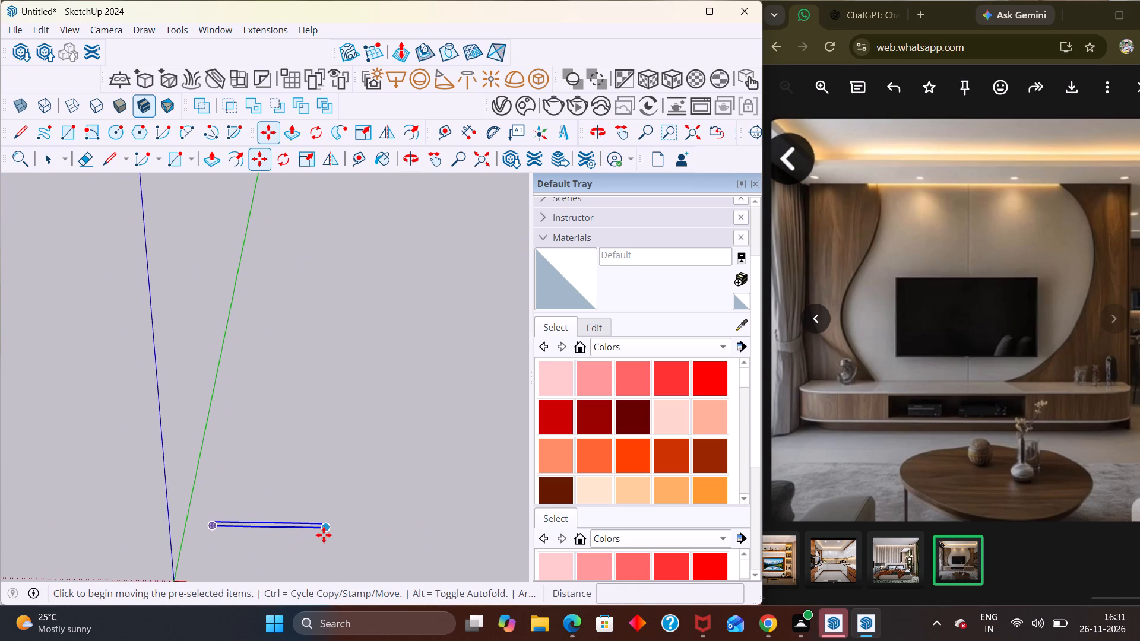
pyautogui.click(325, 534)
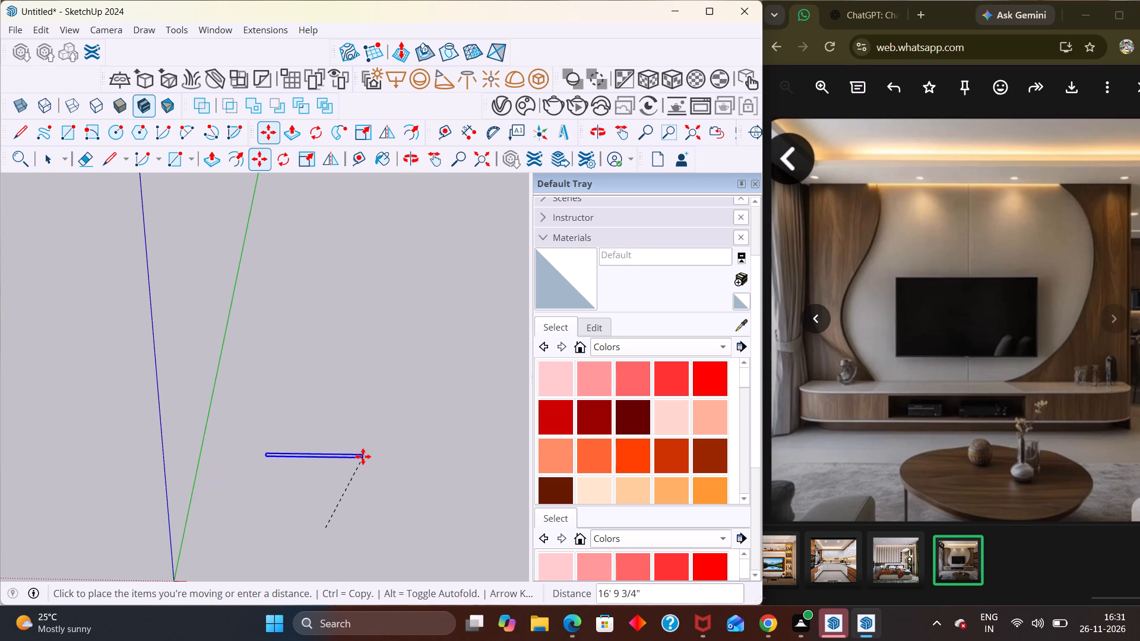
pyautogui.click(363, 456)
pyautogui.press('Escape')
pyautogui.press('space')
# Draw a 9" by 14' rectangle from the flat rectangle's near corner, perpendicular to it and running toward the red axis.
pyautogui.moveTo(342, 482); pyautogui.dragTo(201, 555, button='middle')
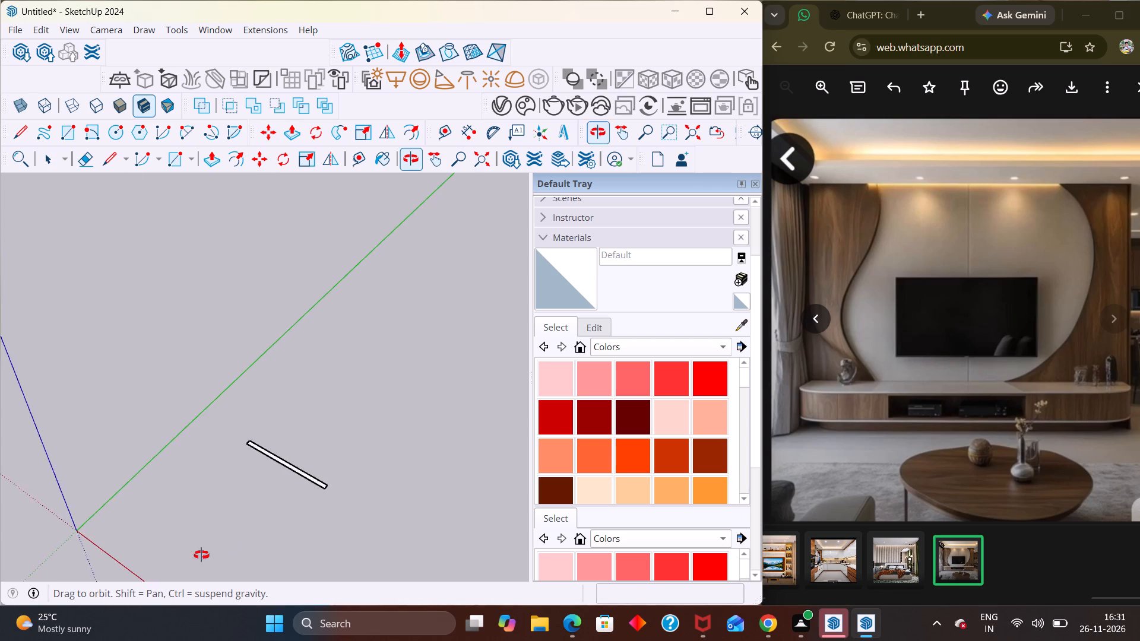
pyautogui.moveTo(201, 555); pyautogui.dragTo(204, 553, button='middle')
pyautogui.moveTo(249, 527); pyautogui.dragTo(264, 520, button='middle')
pyautogui.scroll(4, 248, 490)
pyautogui.moveTo(252, 477); pyautogui.dragTo(243, 560, button='middle')
pyautogui.press('r')
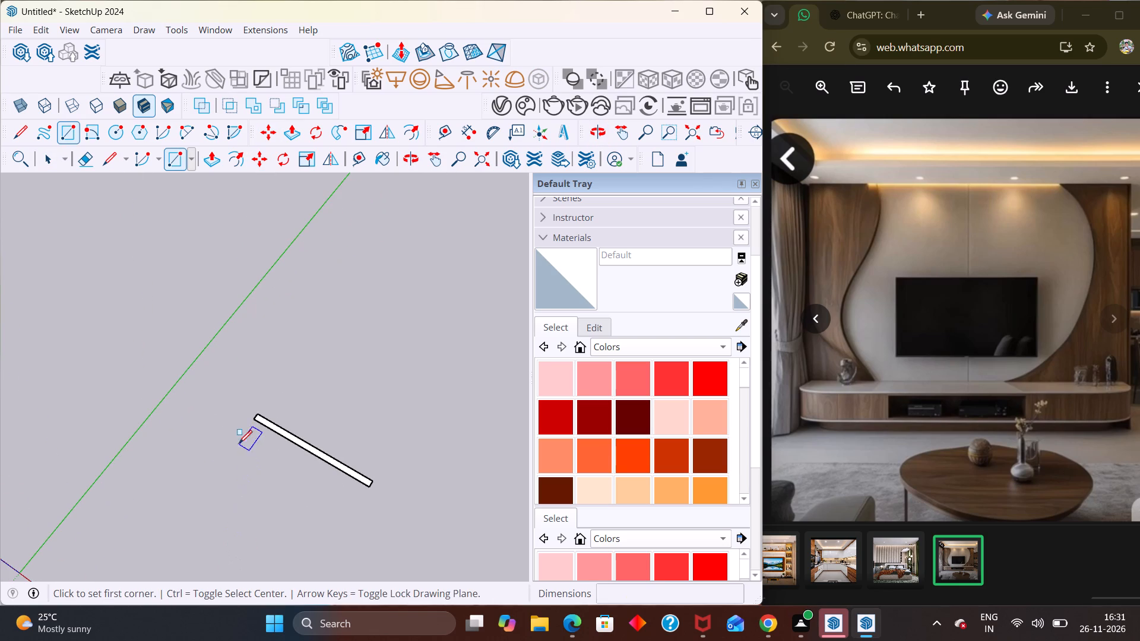
pyautogui.click(256, 423)
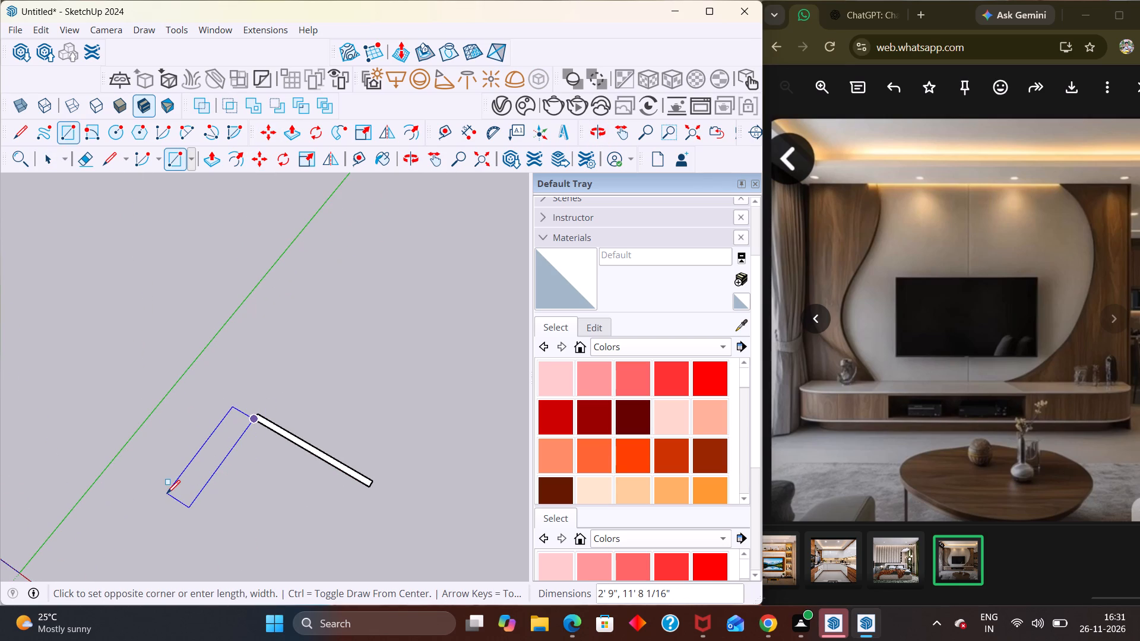
pyautogui.write('9",')
pyautogui.write("14'")
pyautogui.press('Return')
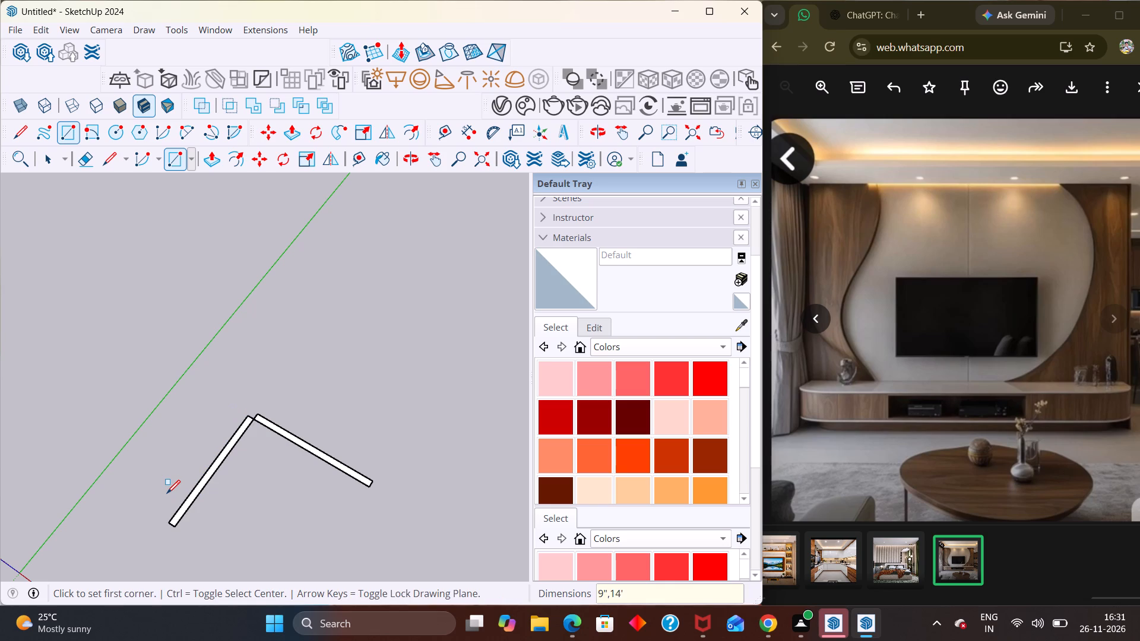
pyautogui.press('Escape')
# Move the flat rectangle group 9" so its end corner meets the outer corner of the perpendicular 9" by 14' rectangle.
pyautogui.press('space')
pyautogui.moveTo(443, 528); pyautogui.dragTo(293, 417)
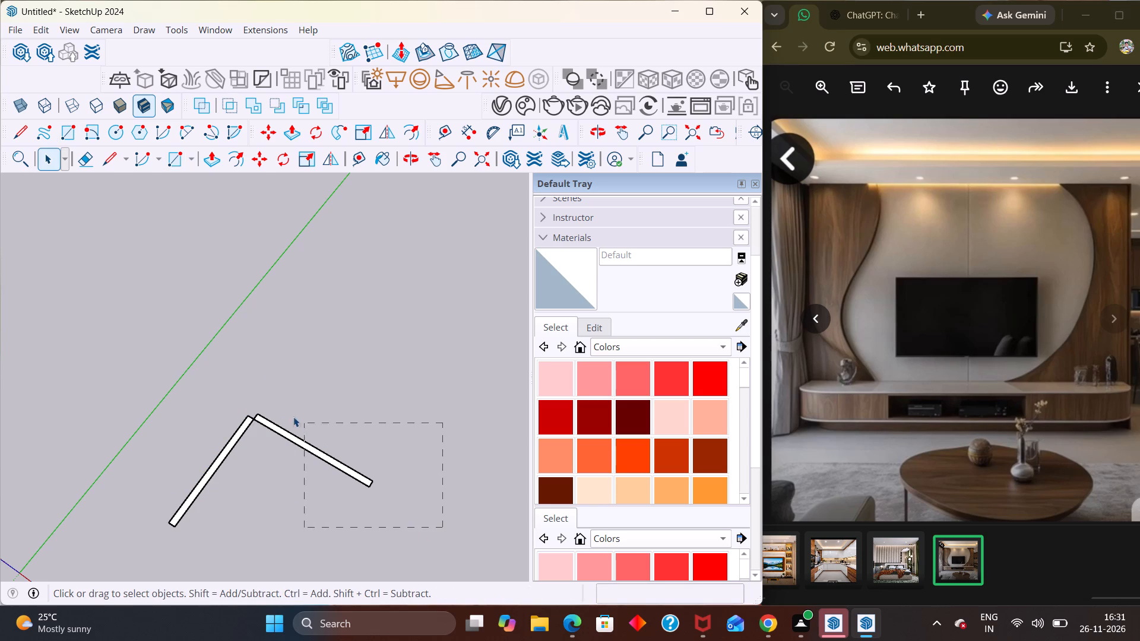
pyautogui.moveTo(293, 417); pyautogui.dragTo(258, 374)
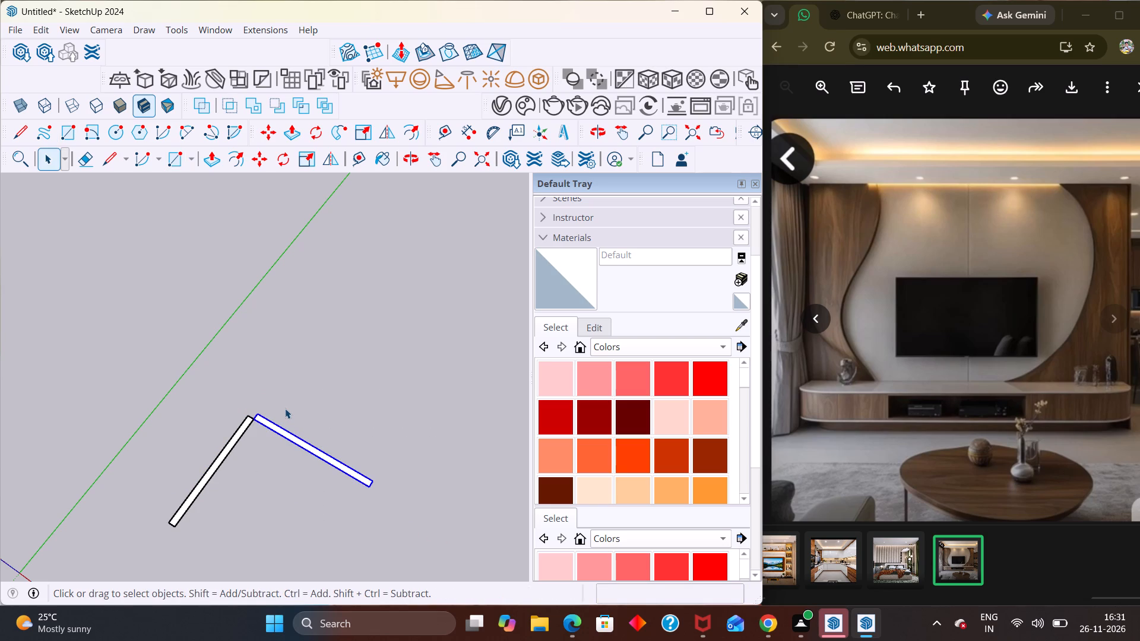
pyautogui.press('m')
pyautogui.scroll(12, 279, 408)
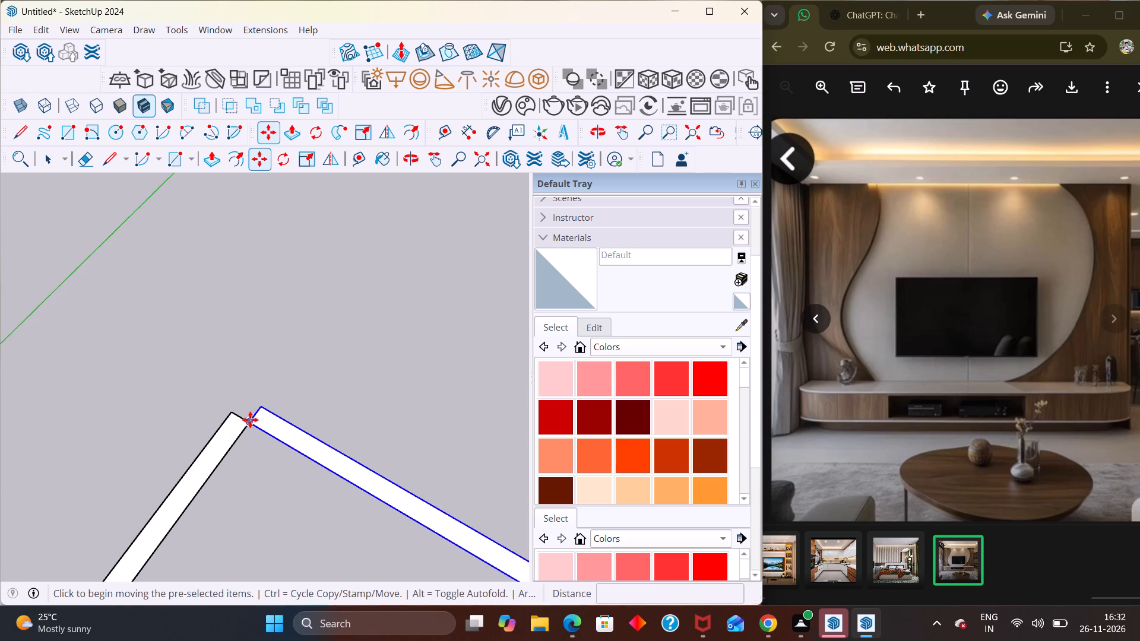
pyautogui.click(250, 420)
pyautogui.click(232, 417)
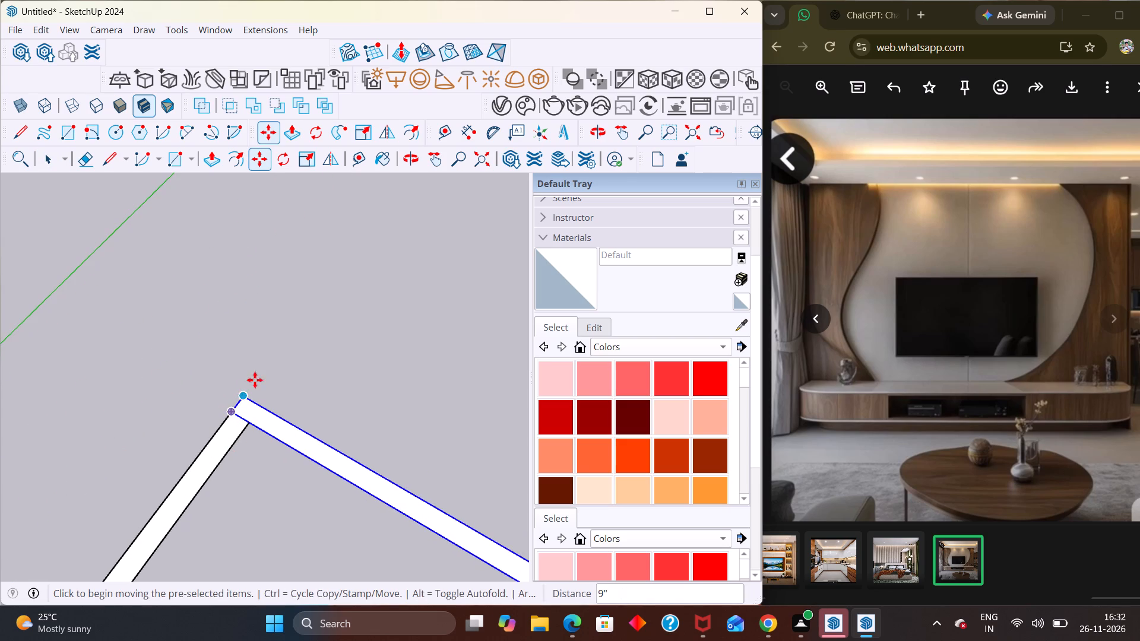
pyautogui.press('space')
pyautogui.scroll(-6, 290, 358)
pyautogui.click(289, 361)
# Copy the loose 9" by 14' side rectangle about 13' 3 1/4" along the grouped rectangle to its opposite end.
pyautogui.scroll(-7, 306, 385)
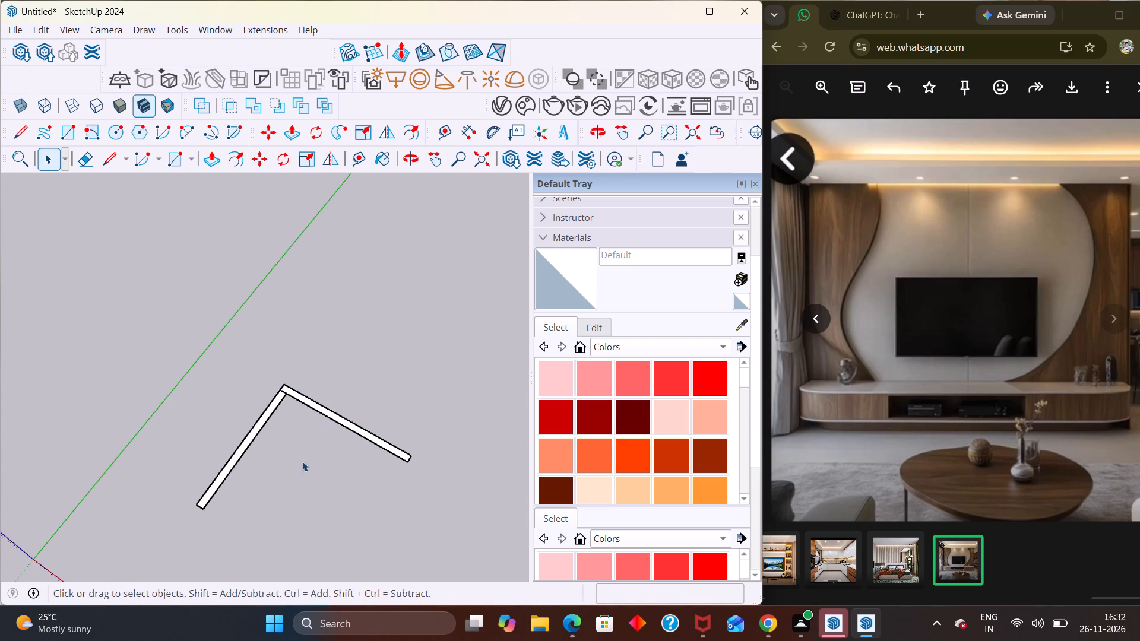
pyautogui.moveTo(300, 464); pyautogui.dragTo(204, 445)
pyautogui.moveTo(239, 524); pyautogui.dragTo(159, 490)
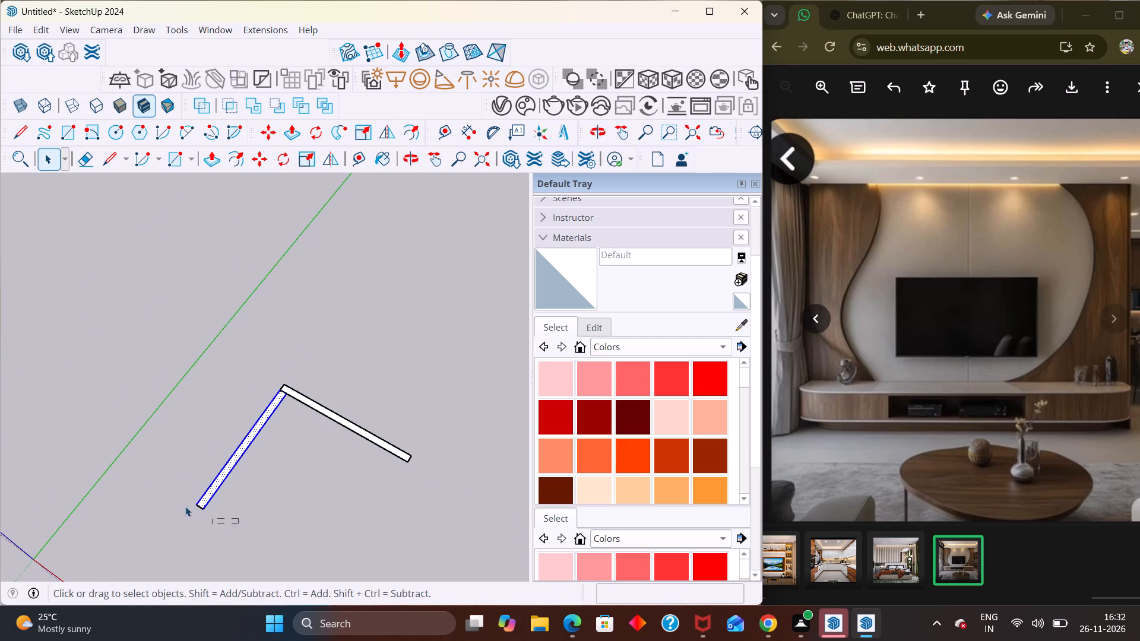
pyautogui.moveTo(159, 490); pyautogui.dragTo(139, 472)
pyautogui.press('m')
pyautogui.click(290, 395)
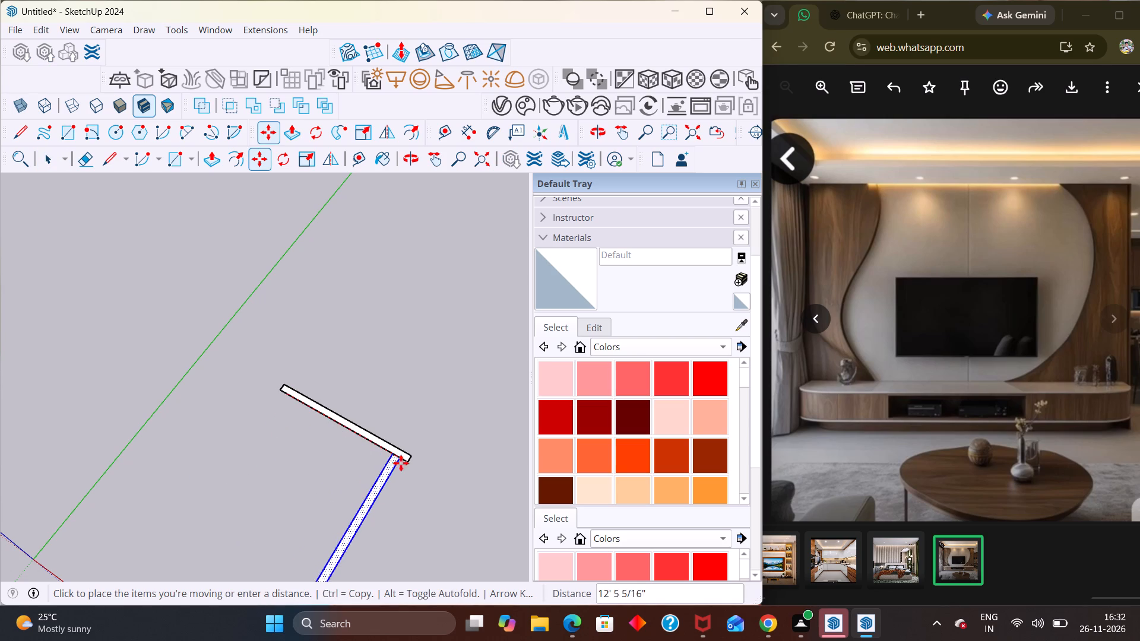
pyautogui.scroll(2, 400, 459)
pyautogui.scroll(-1, 403, 461)
pyautogui.scroll(1, 403, 461)
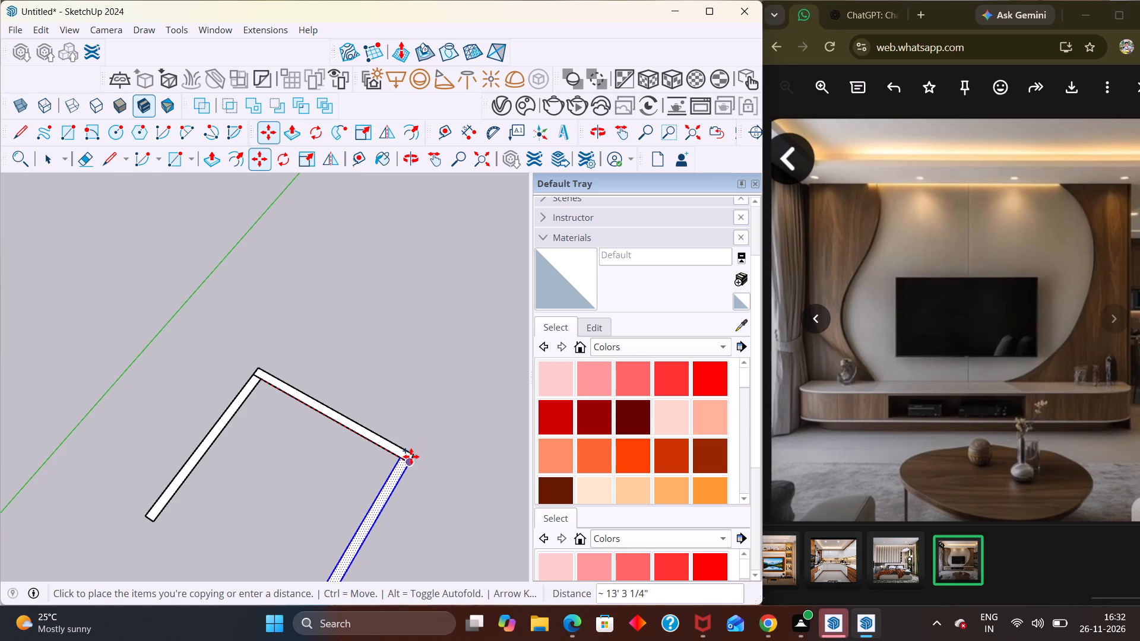
pyautogui.click(411, 456)
pyautogui.press('space')
pyautogui.click(389, 358)
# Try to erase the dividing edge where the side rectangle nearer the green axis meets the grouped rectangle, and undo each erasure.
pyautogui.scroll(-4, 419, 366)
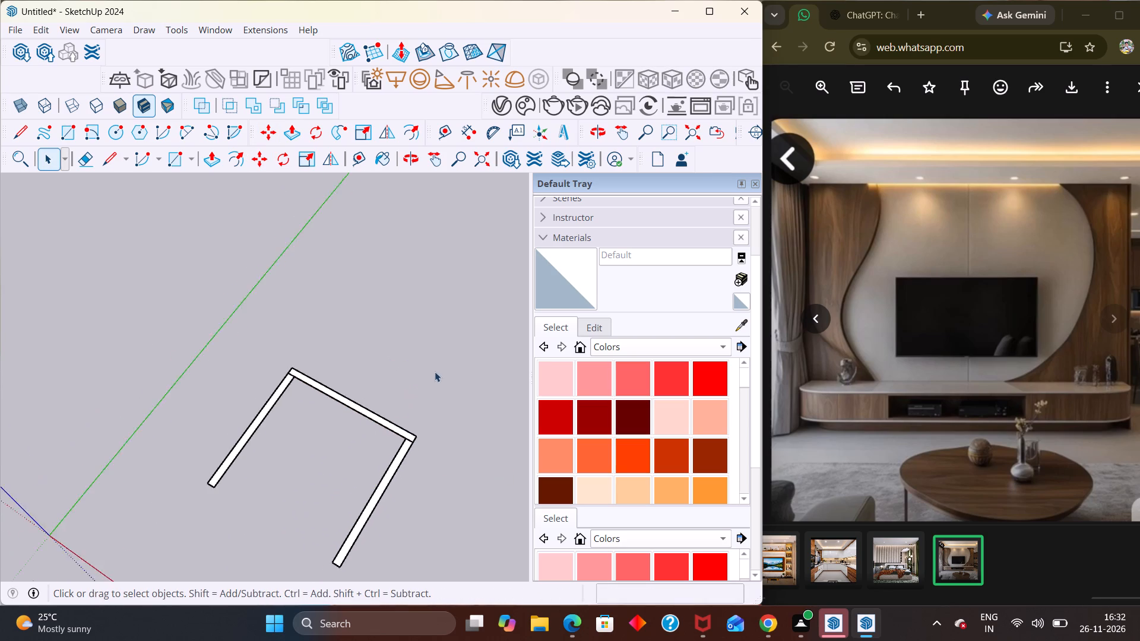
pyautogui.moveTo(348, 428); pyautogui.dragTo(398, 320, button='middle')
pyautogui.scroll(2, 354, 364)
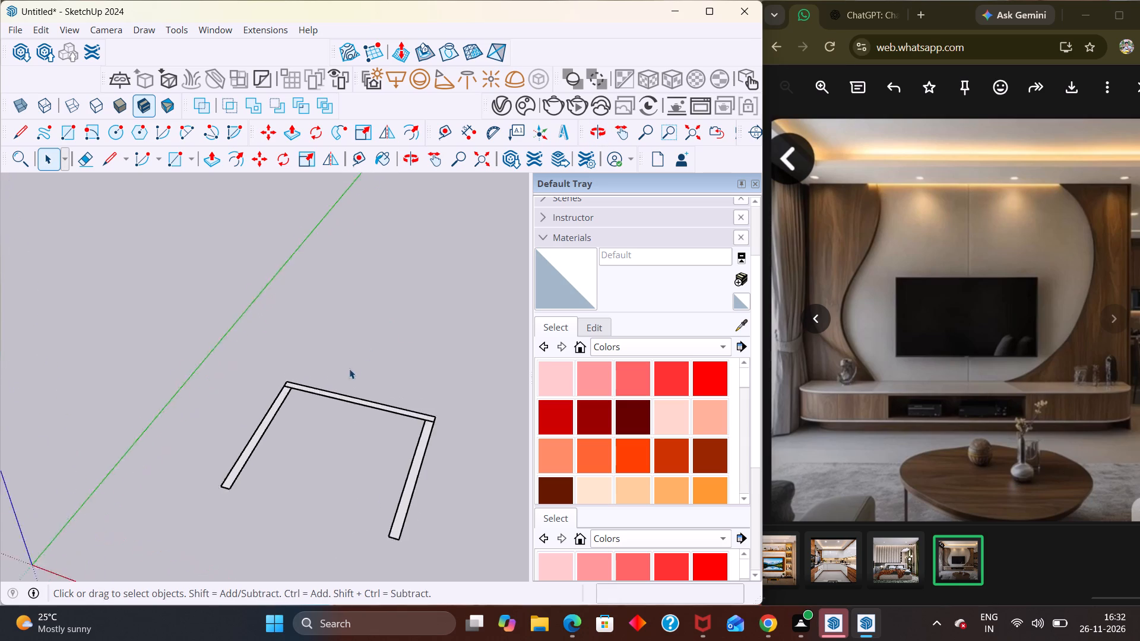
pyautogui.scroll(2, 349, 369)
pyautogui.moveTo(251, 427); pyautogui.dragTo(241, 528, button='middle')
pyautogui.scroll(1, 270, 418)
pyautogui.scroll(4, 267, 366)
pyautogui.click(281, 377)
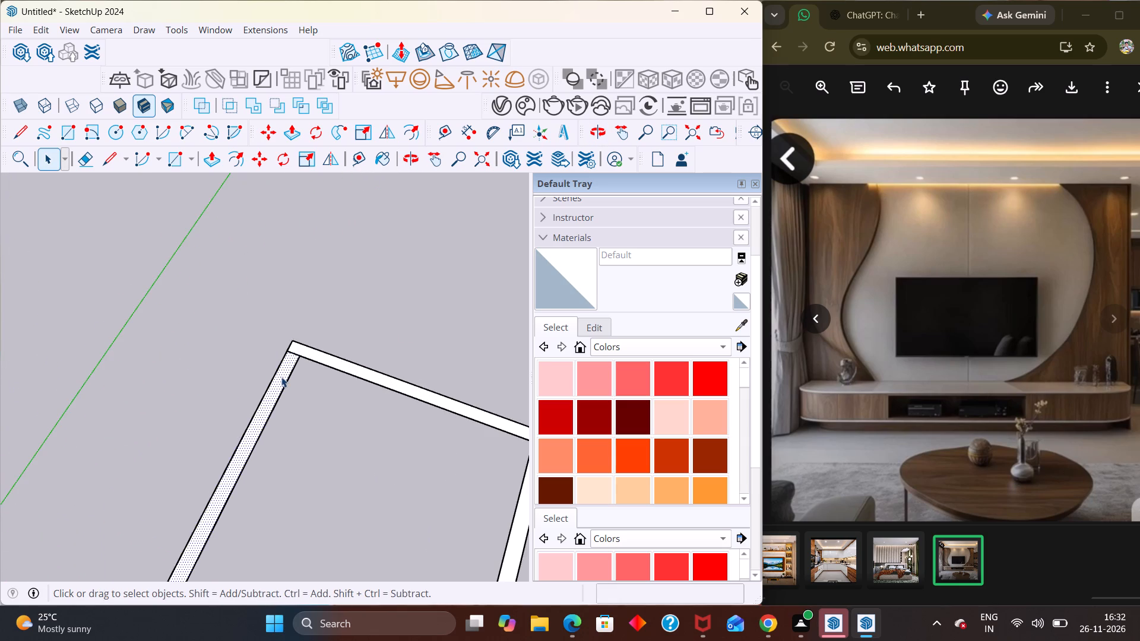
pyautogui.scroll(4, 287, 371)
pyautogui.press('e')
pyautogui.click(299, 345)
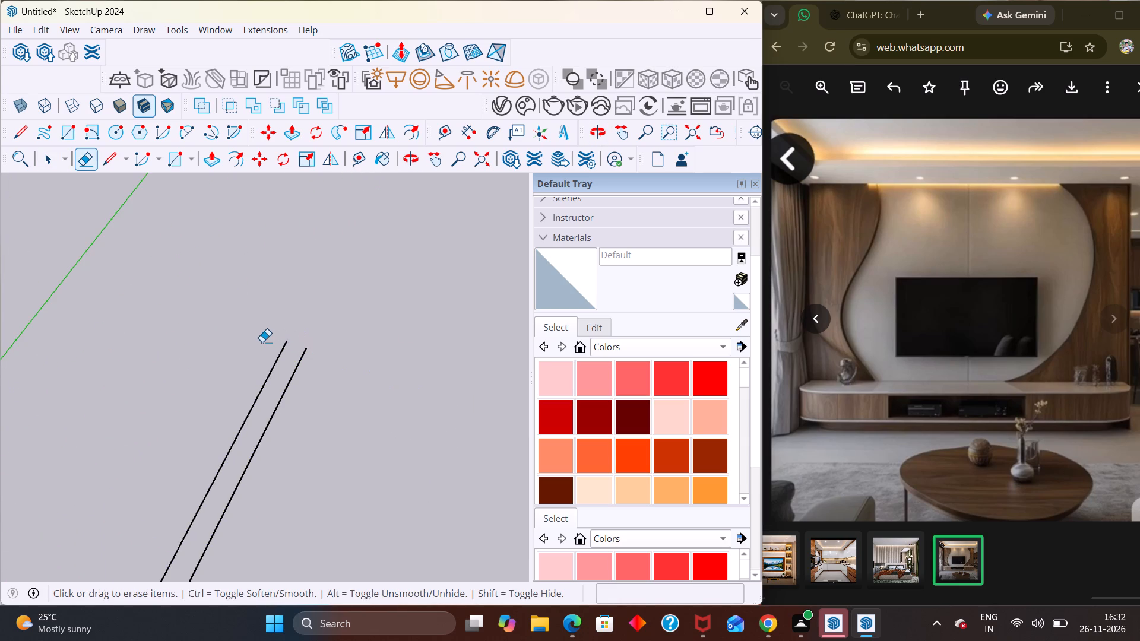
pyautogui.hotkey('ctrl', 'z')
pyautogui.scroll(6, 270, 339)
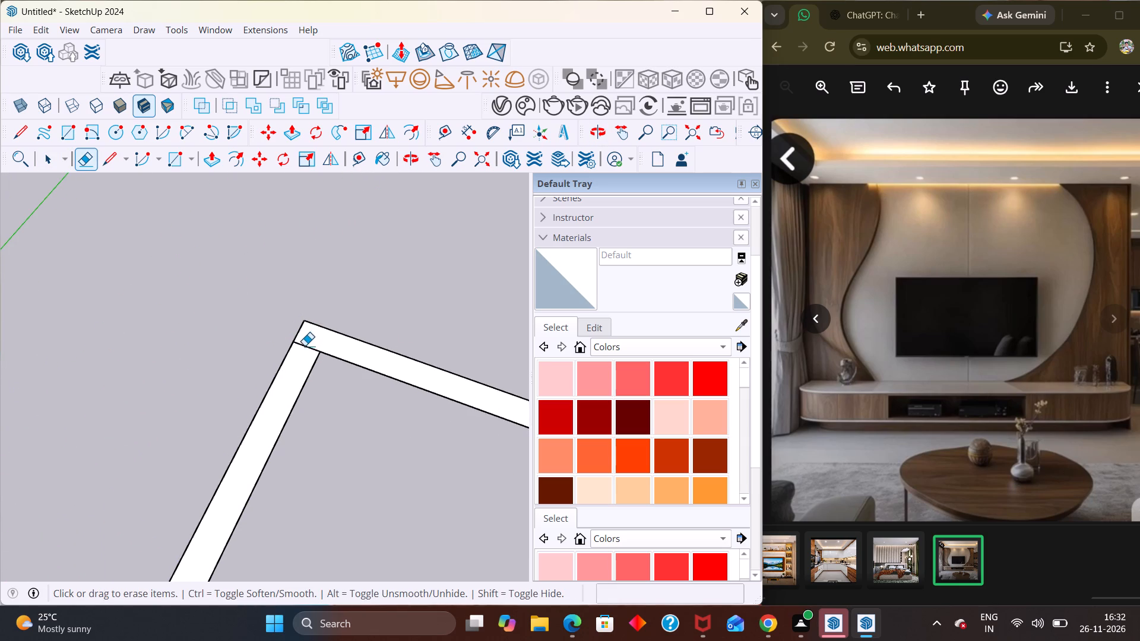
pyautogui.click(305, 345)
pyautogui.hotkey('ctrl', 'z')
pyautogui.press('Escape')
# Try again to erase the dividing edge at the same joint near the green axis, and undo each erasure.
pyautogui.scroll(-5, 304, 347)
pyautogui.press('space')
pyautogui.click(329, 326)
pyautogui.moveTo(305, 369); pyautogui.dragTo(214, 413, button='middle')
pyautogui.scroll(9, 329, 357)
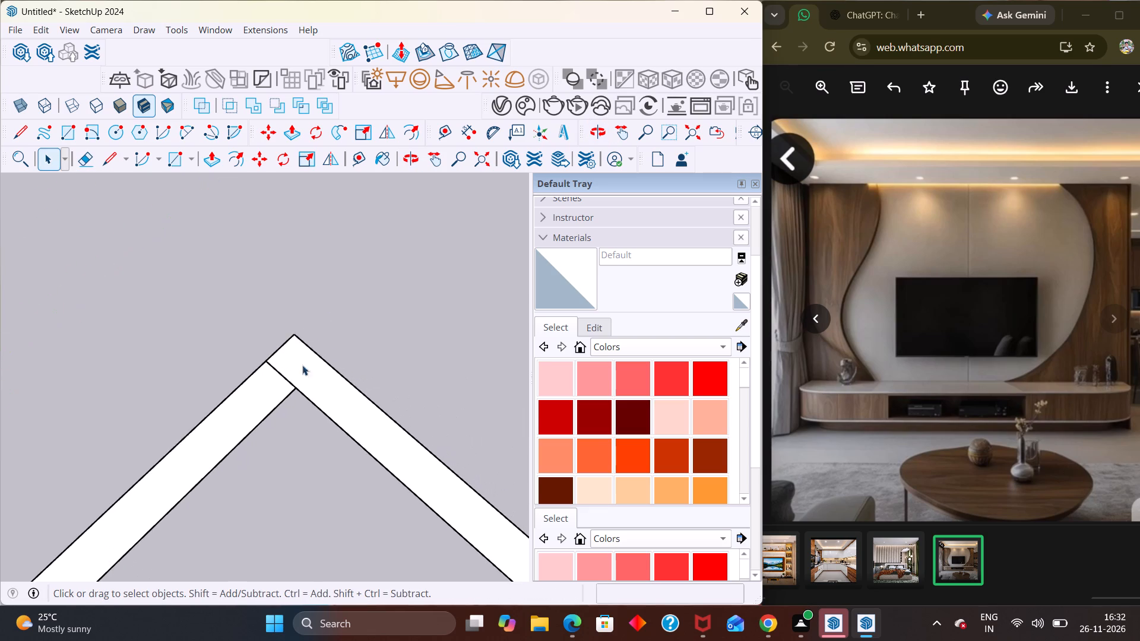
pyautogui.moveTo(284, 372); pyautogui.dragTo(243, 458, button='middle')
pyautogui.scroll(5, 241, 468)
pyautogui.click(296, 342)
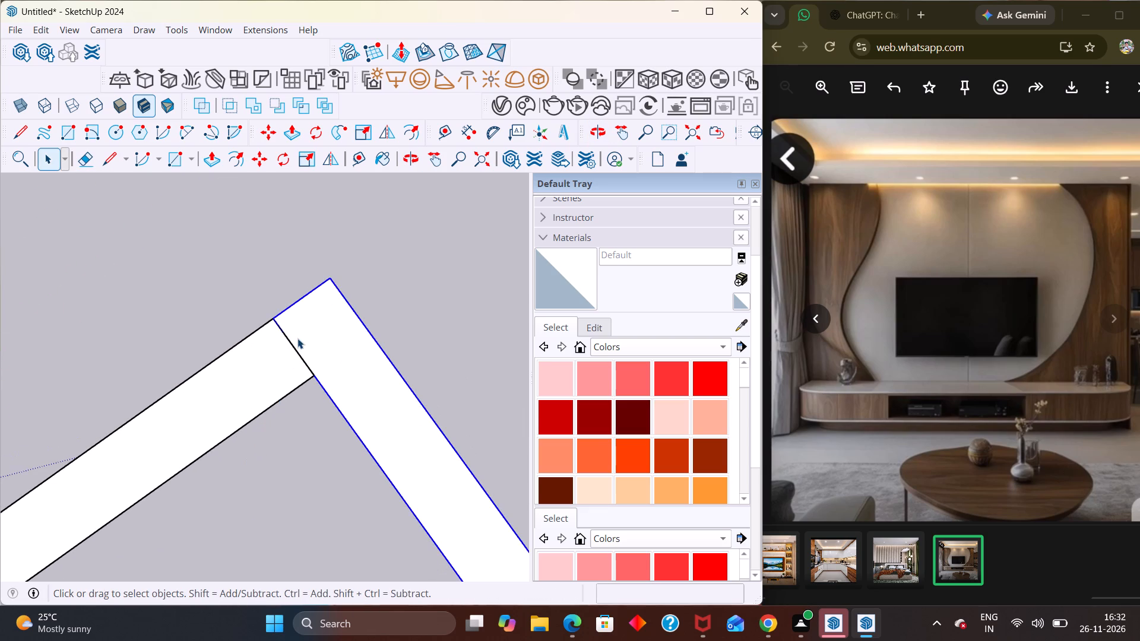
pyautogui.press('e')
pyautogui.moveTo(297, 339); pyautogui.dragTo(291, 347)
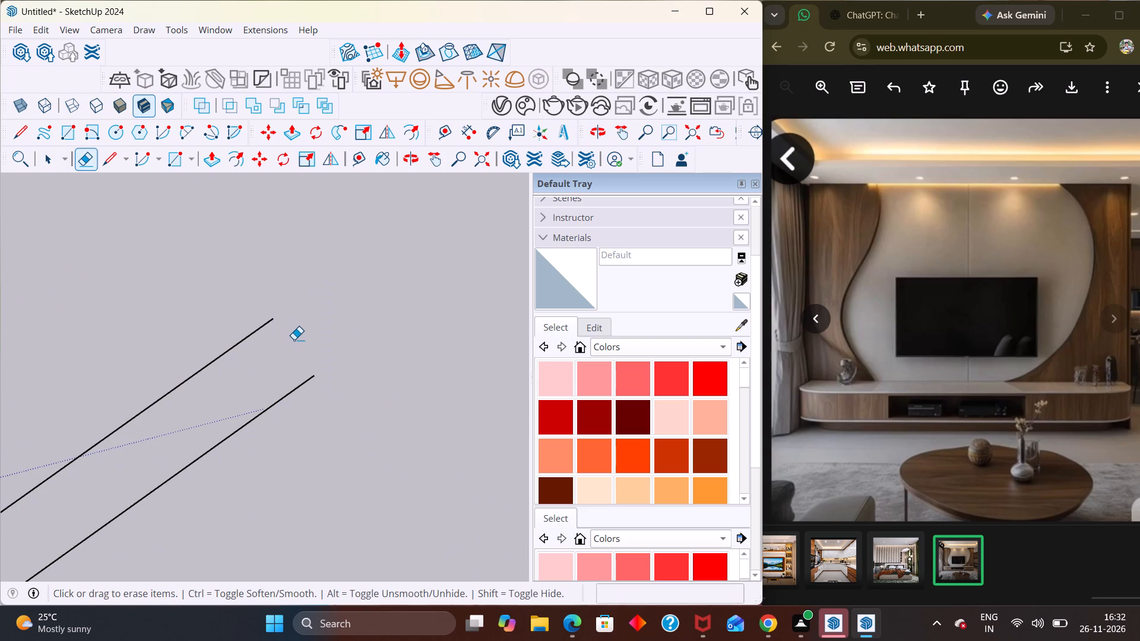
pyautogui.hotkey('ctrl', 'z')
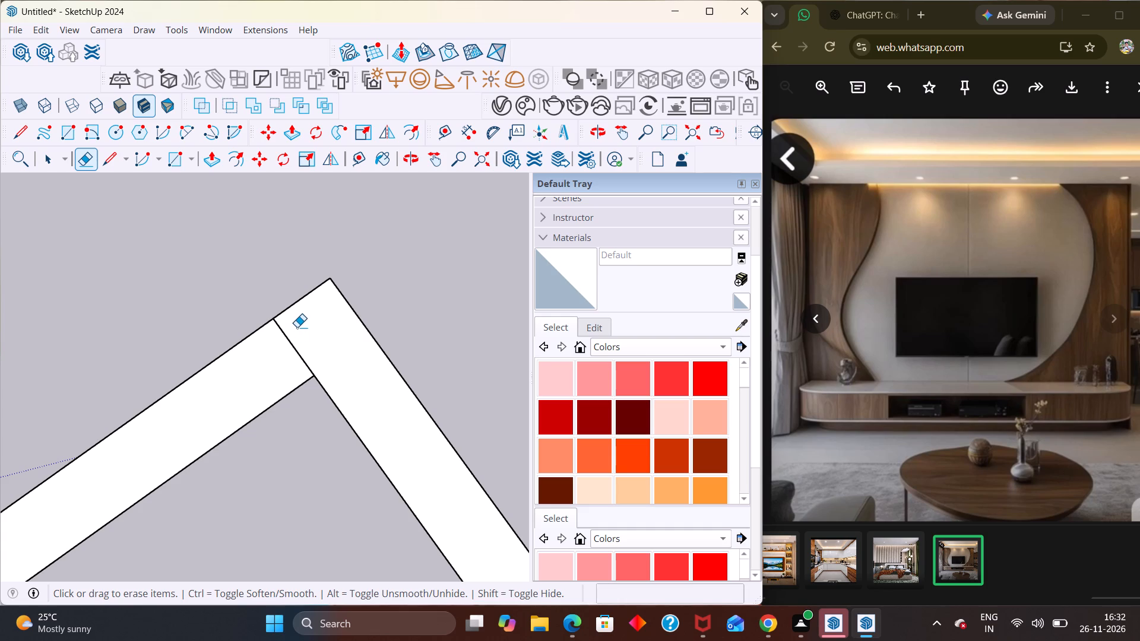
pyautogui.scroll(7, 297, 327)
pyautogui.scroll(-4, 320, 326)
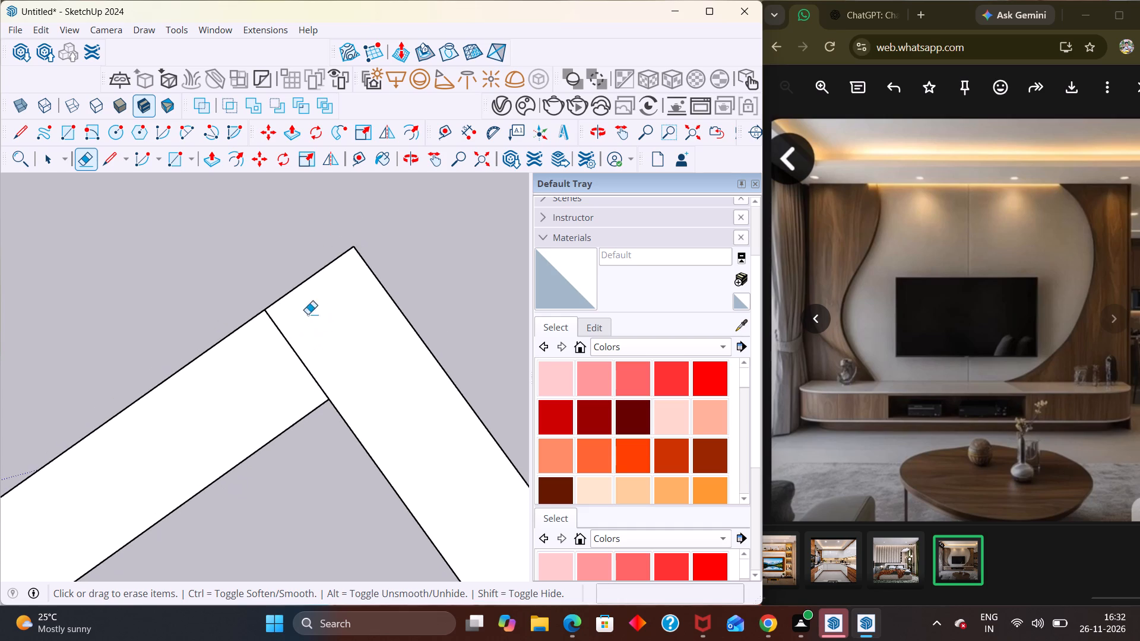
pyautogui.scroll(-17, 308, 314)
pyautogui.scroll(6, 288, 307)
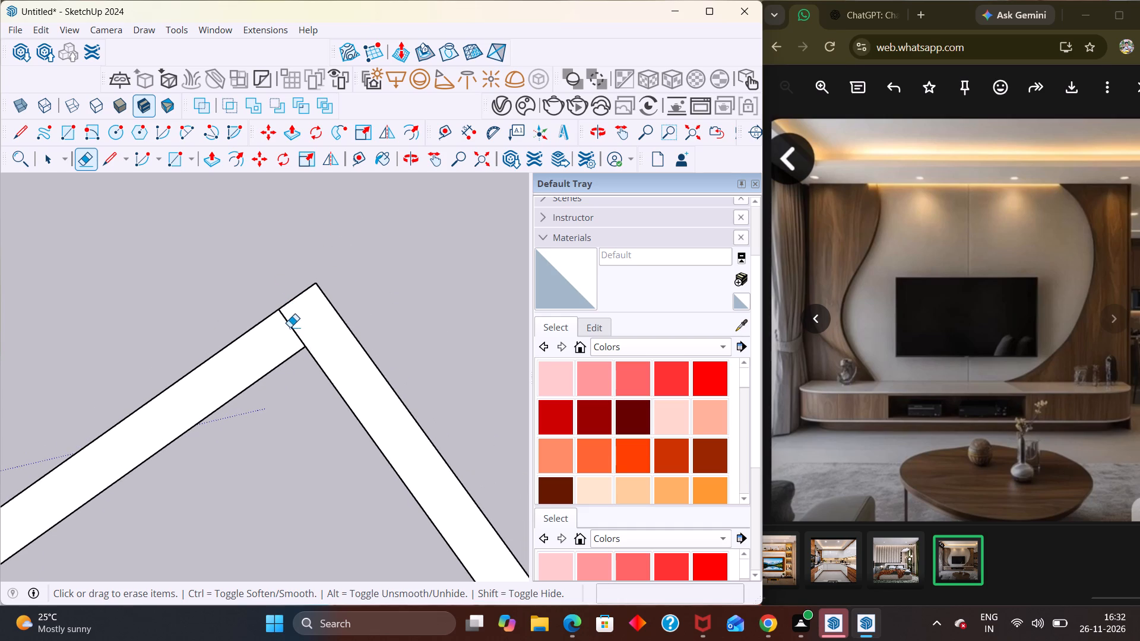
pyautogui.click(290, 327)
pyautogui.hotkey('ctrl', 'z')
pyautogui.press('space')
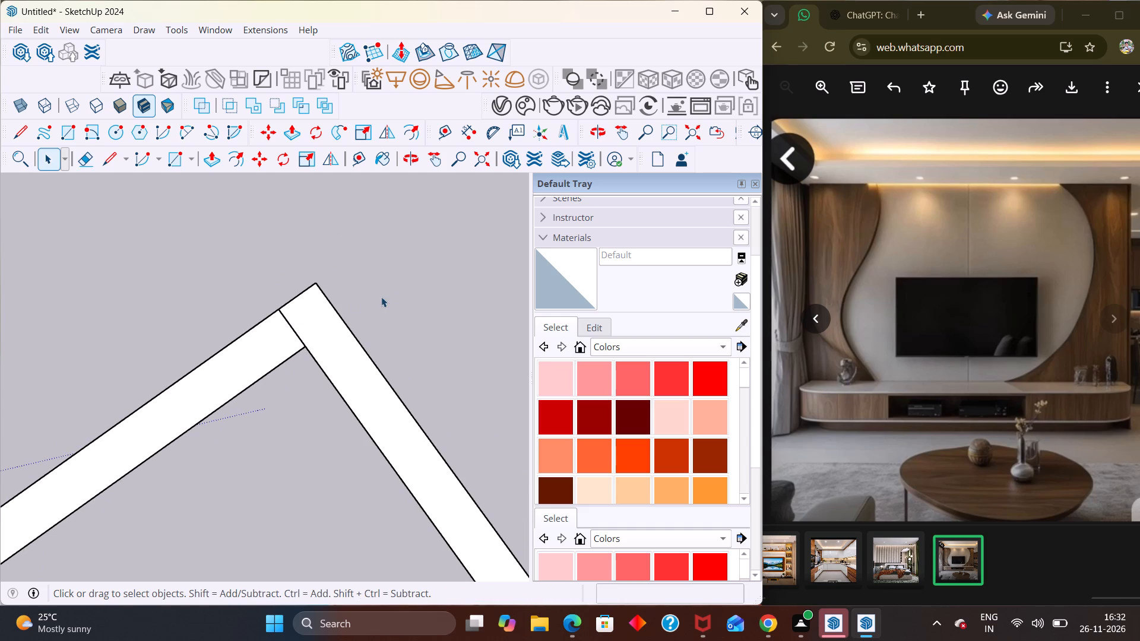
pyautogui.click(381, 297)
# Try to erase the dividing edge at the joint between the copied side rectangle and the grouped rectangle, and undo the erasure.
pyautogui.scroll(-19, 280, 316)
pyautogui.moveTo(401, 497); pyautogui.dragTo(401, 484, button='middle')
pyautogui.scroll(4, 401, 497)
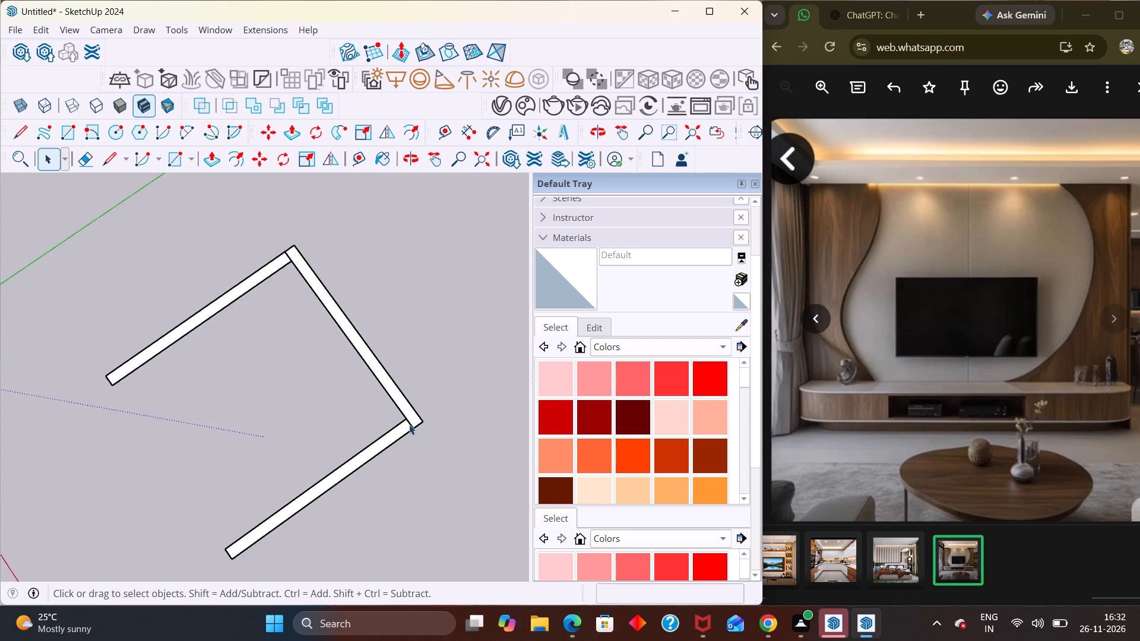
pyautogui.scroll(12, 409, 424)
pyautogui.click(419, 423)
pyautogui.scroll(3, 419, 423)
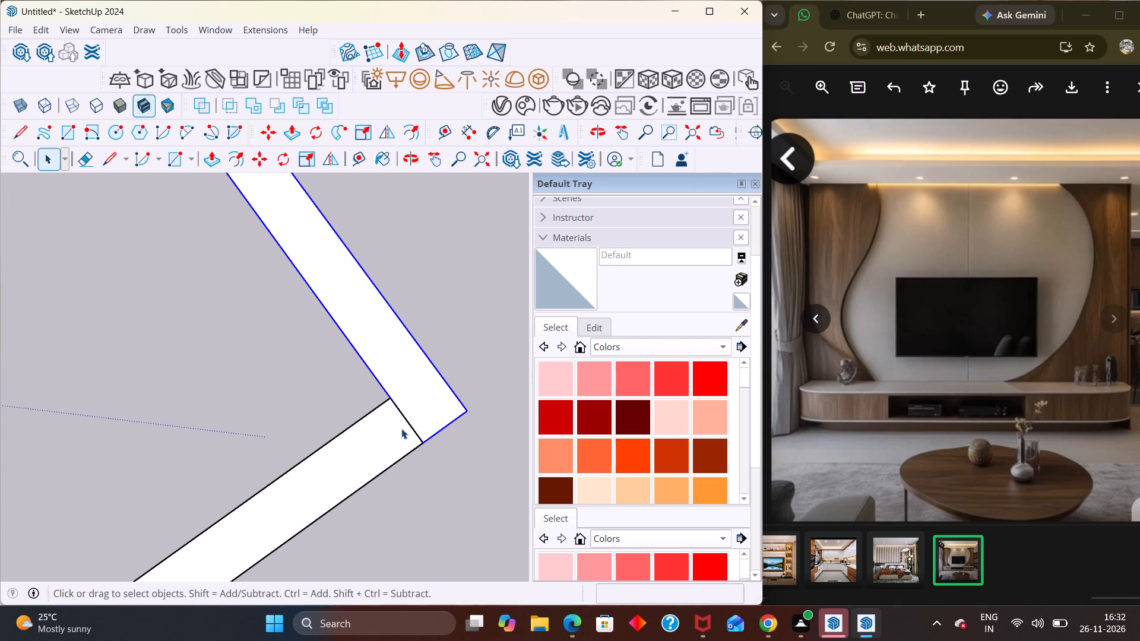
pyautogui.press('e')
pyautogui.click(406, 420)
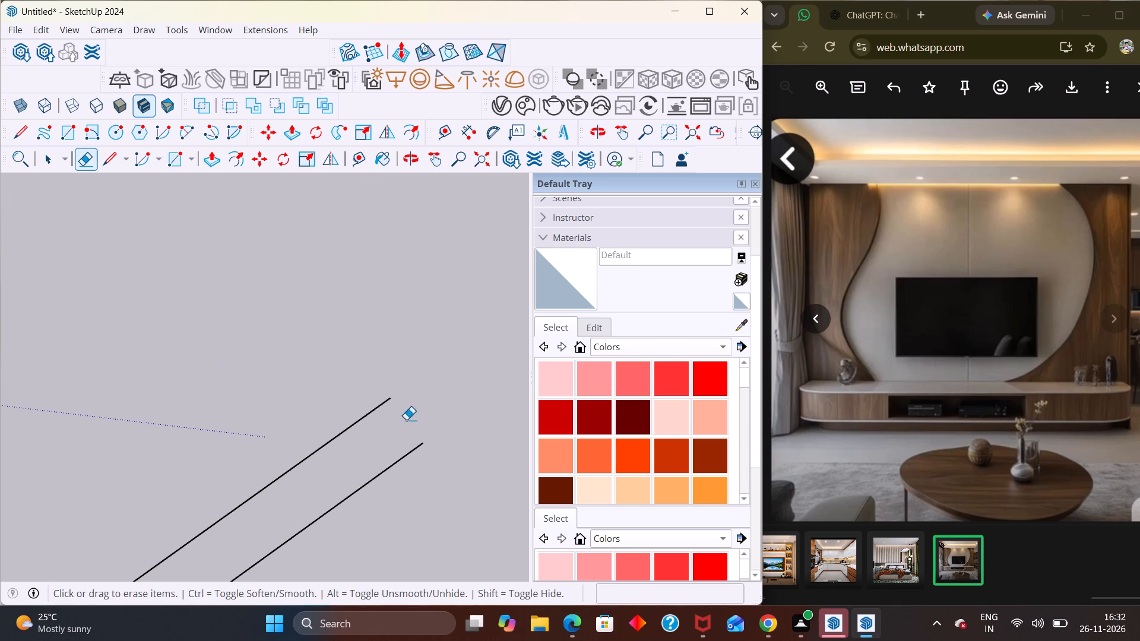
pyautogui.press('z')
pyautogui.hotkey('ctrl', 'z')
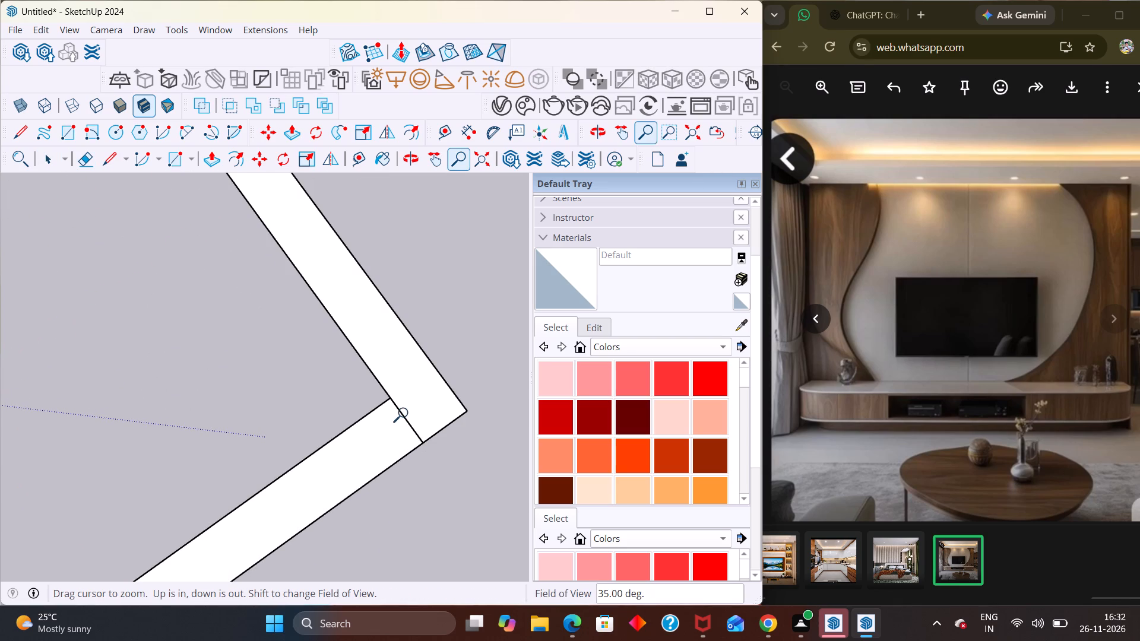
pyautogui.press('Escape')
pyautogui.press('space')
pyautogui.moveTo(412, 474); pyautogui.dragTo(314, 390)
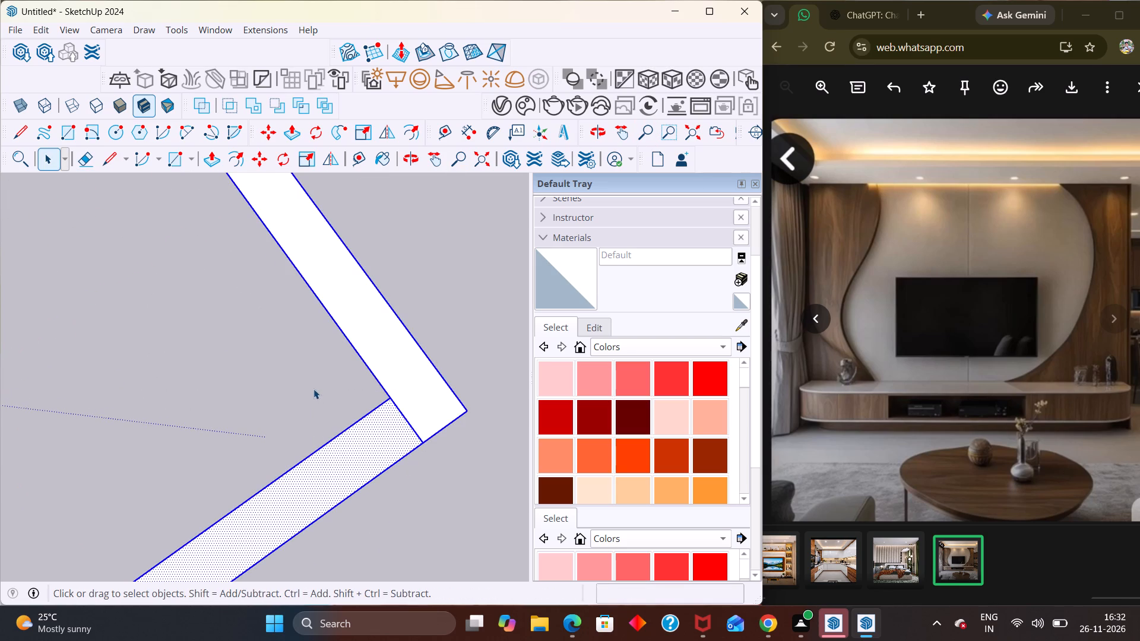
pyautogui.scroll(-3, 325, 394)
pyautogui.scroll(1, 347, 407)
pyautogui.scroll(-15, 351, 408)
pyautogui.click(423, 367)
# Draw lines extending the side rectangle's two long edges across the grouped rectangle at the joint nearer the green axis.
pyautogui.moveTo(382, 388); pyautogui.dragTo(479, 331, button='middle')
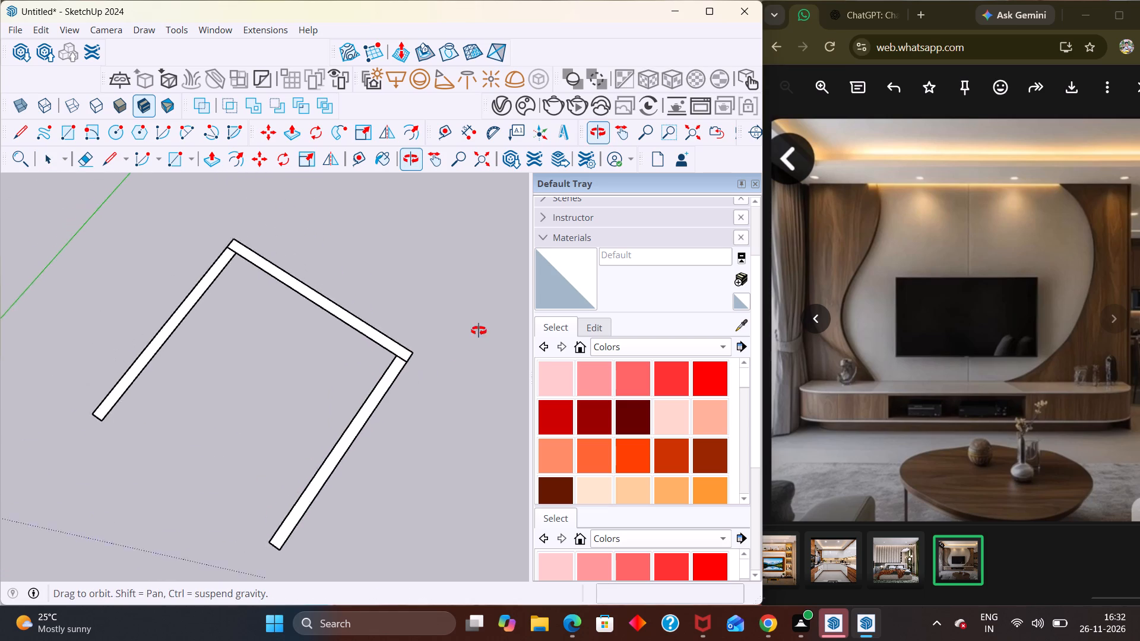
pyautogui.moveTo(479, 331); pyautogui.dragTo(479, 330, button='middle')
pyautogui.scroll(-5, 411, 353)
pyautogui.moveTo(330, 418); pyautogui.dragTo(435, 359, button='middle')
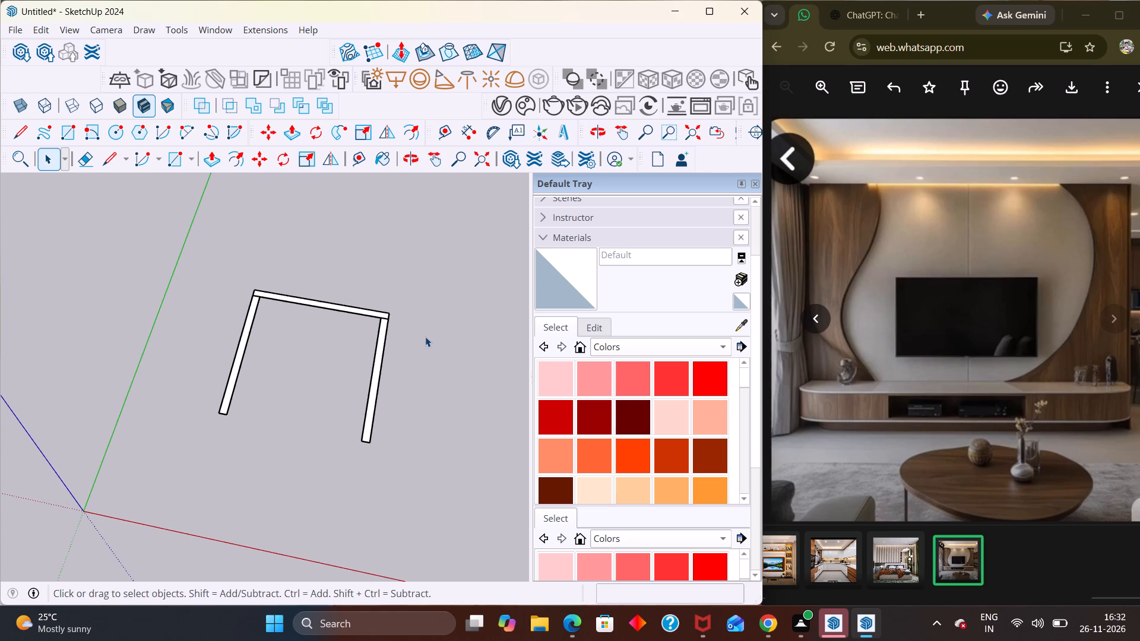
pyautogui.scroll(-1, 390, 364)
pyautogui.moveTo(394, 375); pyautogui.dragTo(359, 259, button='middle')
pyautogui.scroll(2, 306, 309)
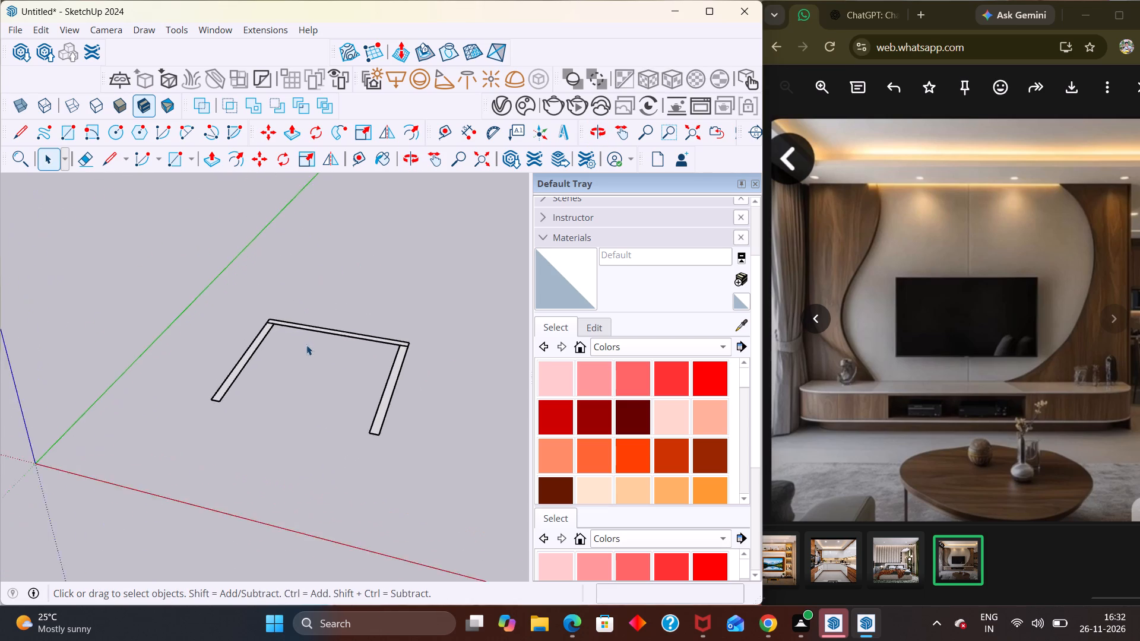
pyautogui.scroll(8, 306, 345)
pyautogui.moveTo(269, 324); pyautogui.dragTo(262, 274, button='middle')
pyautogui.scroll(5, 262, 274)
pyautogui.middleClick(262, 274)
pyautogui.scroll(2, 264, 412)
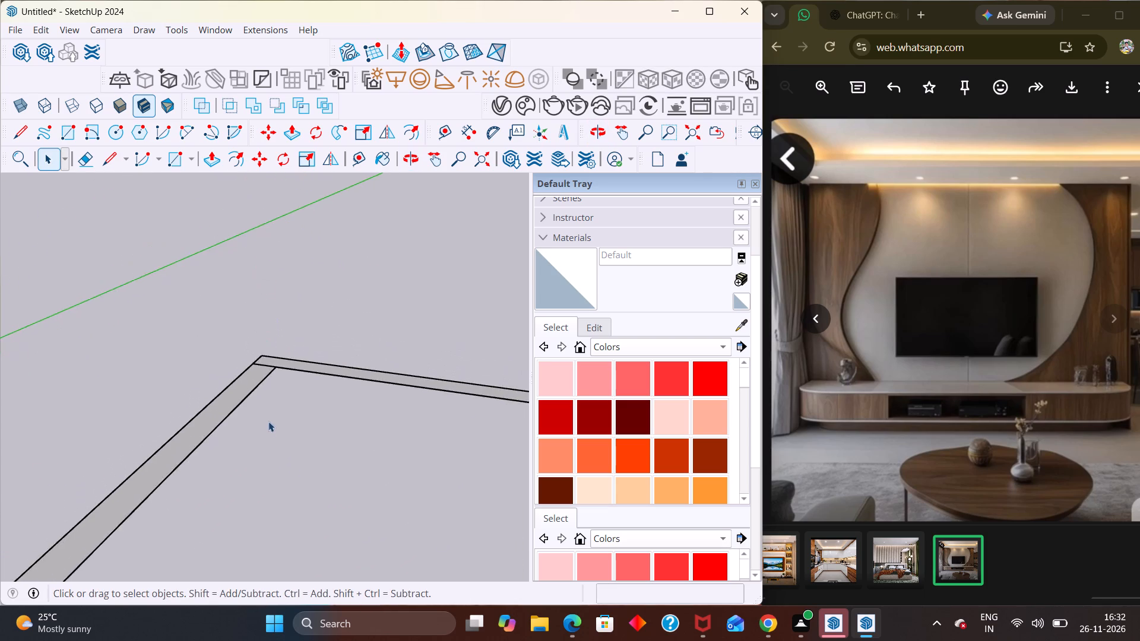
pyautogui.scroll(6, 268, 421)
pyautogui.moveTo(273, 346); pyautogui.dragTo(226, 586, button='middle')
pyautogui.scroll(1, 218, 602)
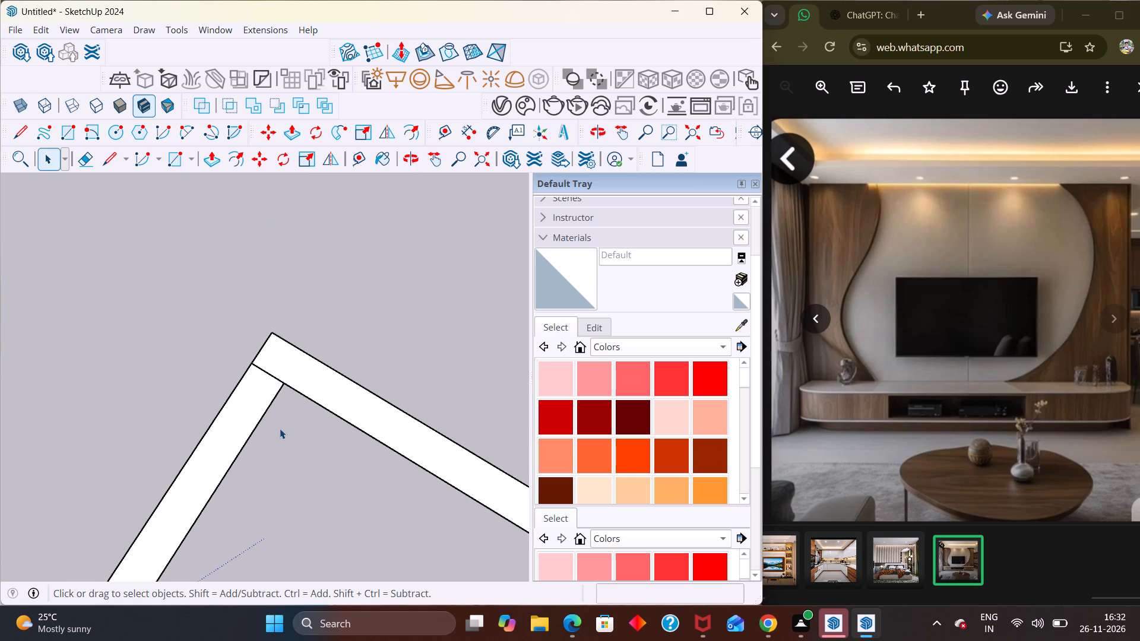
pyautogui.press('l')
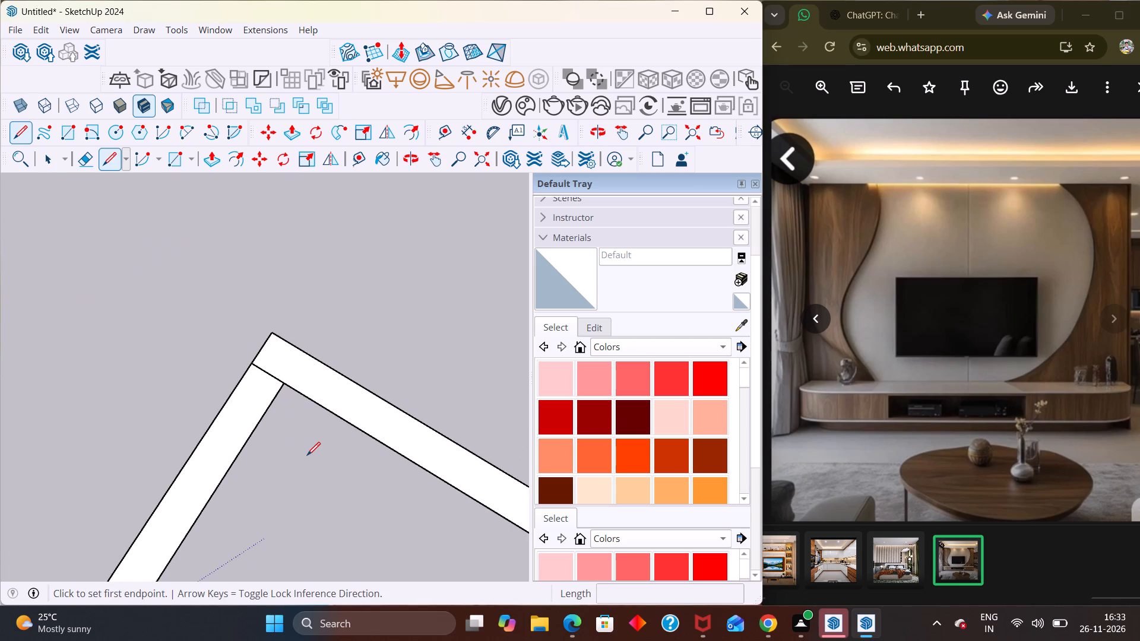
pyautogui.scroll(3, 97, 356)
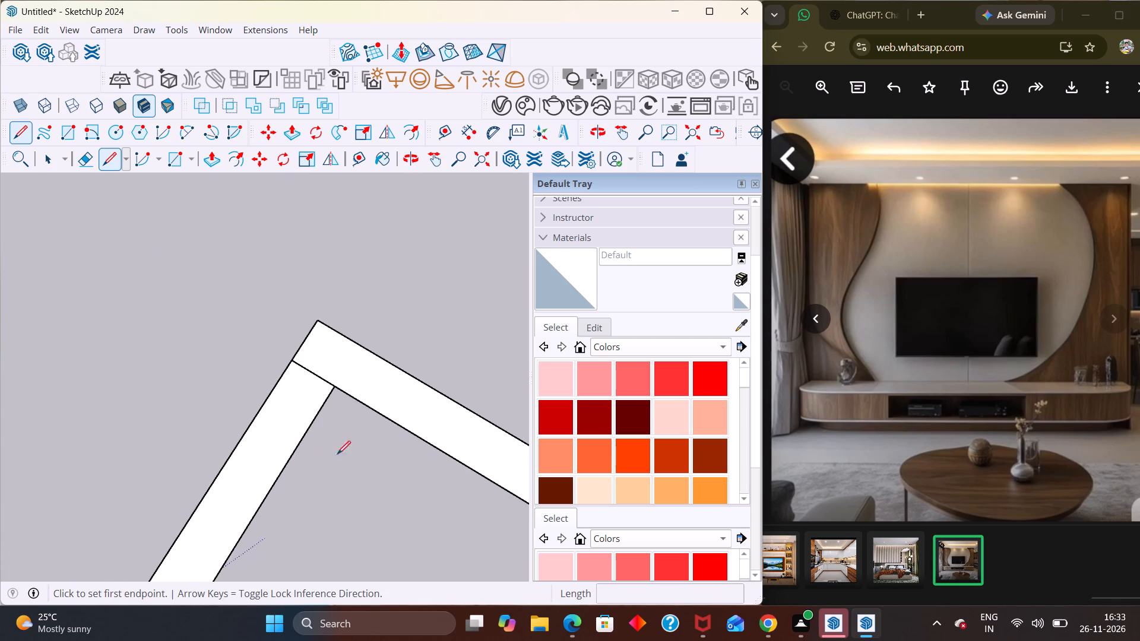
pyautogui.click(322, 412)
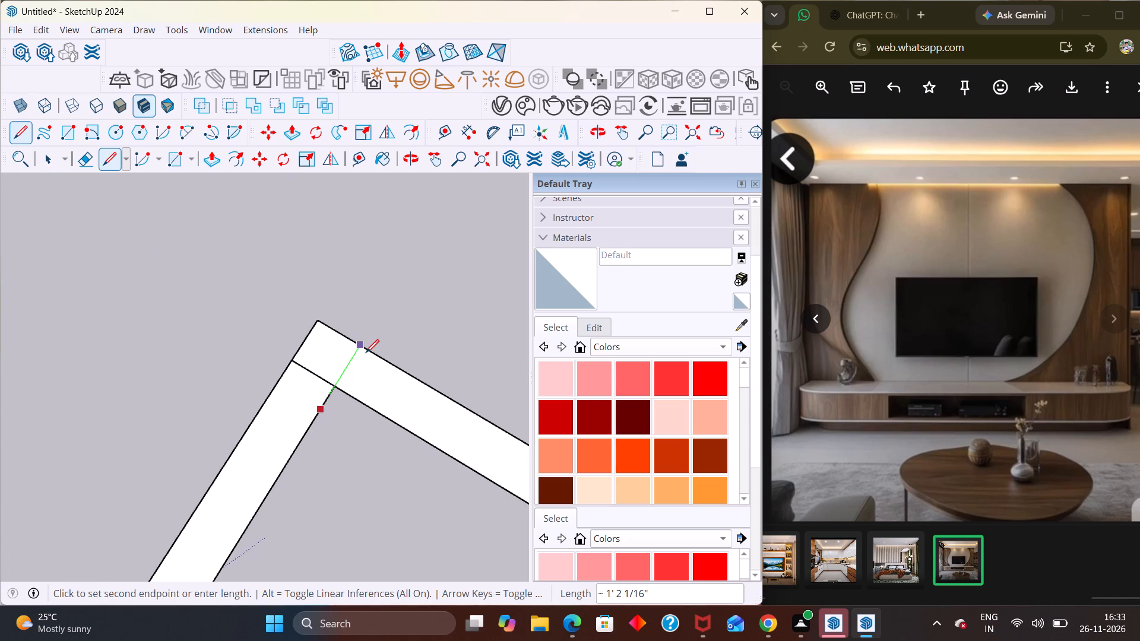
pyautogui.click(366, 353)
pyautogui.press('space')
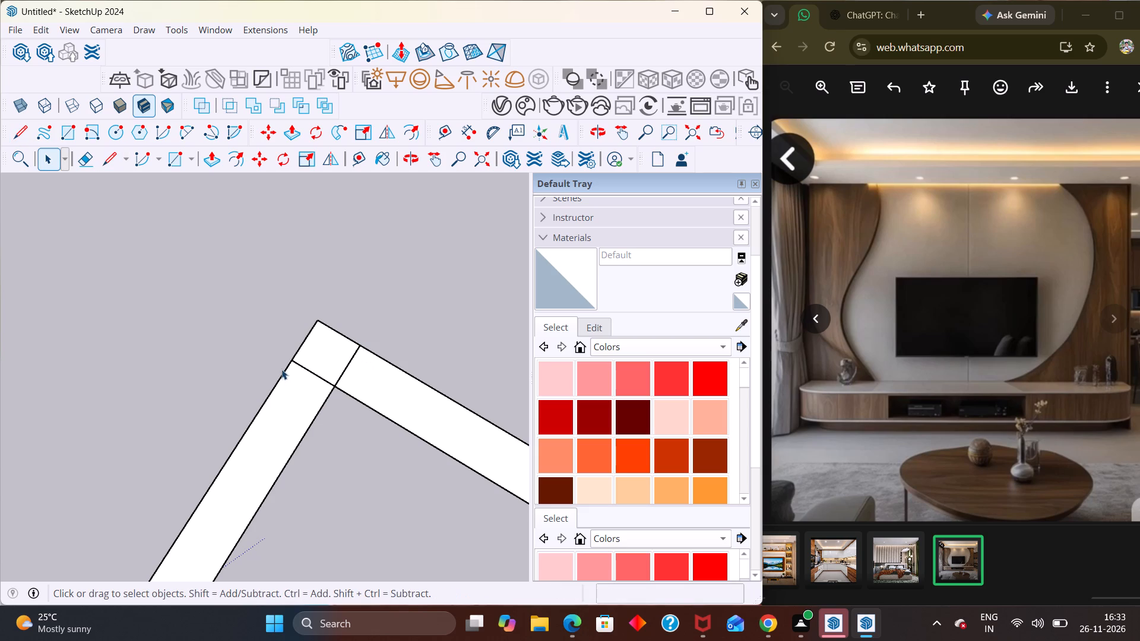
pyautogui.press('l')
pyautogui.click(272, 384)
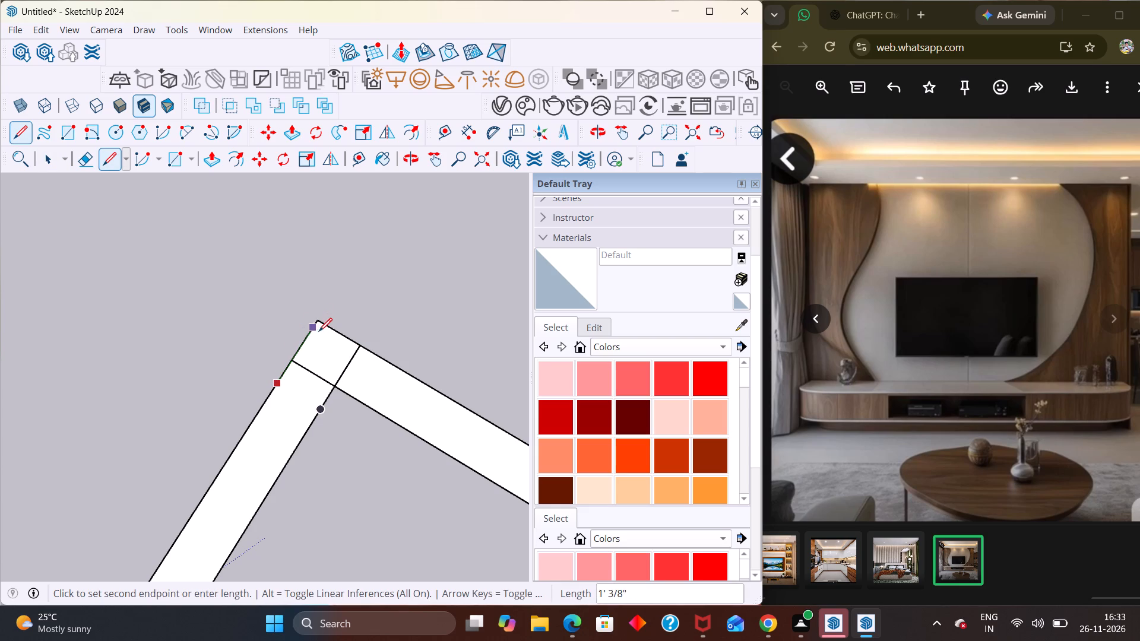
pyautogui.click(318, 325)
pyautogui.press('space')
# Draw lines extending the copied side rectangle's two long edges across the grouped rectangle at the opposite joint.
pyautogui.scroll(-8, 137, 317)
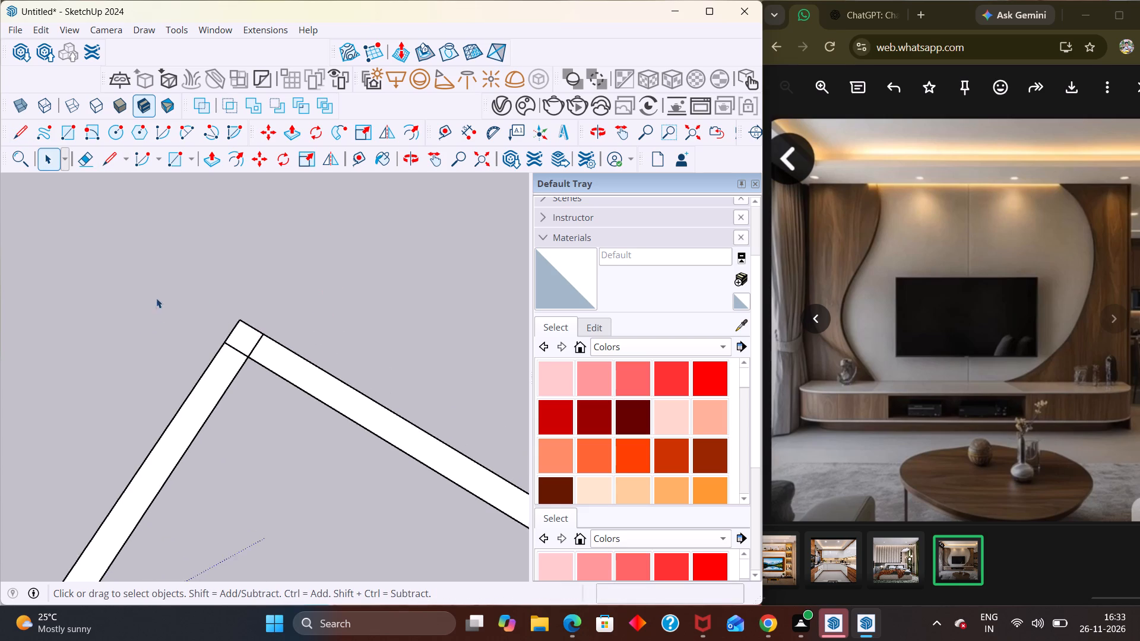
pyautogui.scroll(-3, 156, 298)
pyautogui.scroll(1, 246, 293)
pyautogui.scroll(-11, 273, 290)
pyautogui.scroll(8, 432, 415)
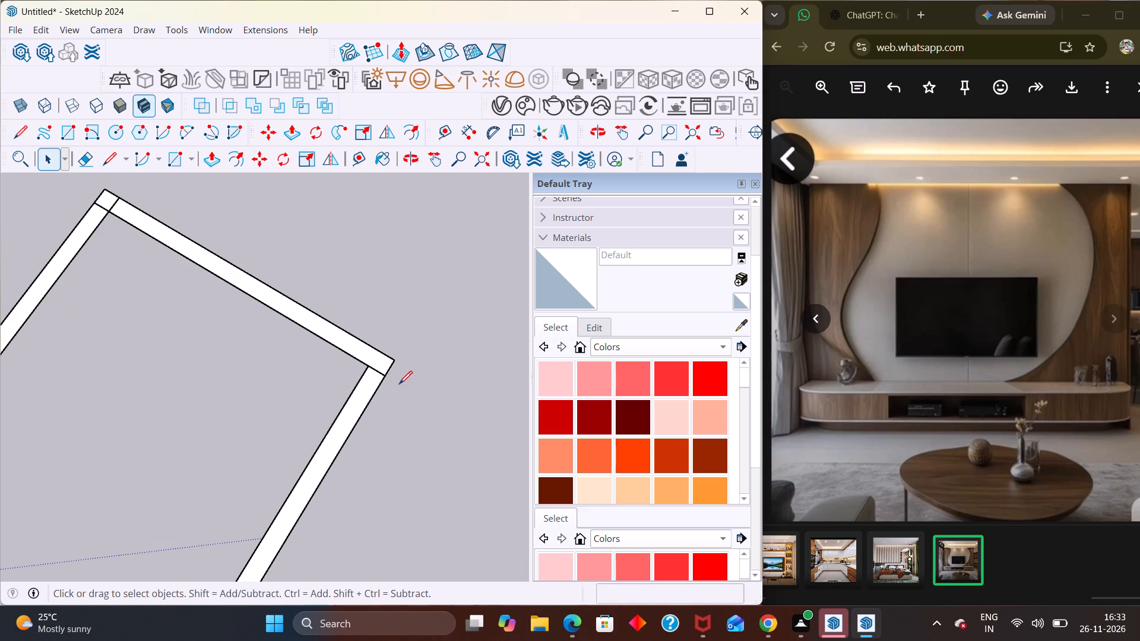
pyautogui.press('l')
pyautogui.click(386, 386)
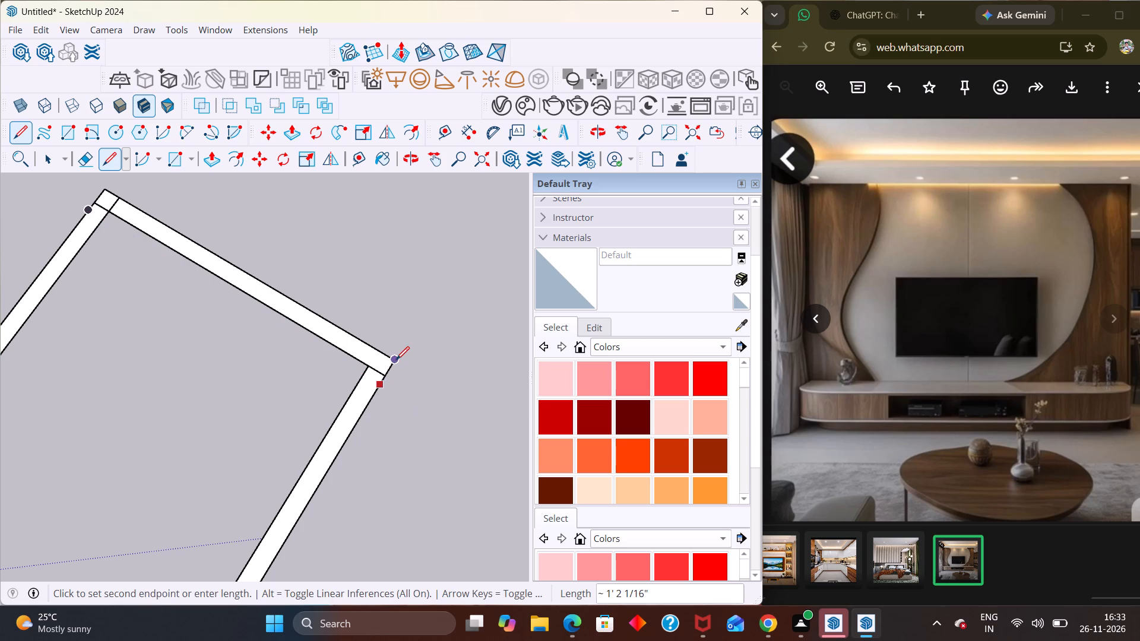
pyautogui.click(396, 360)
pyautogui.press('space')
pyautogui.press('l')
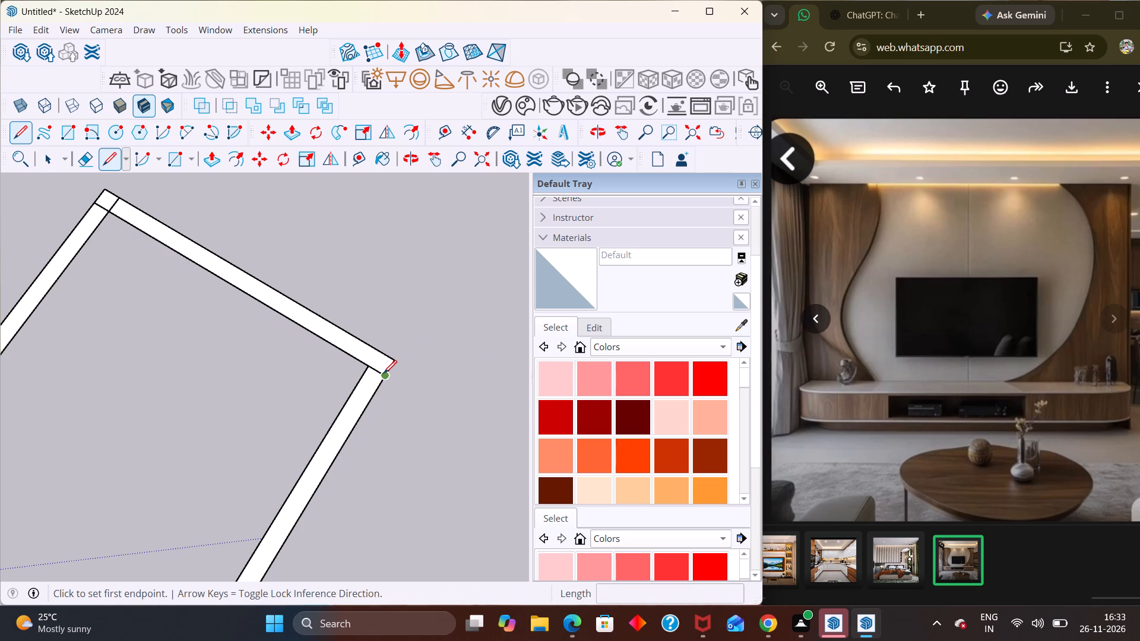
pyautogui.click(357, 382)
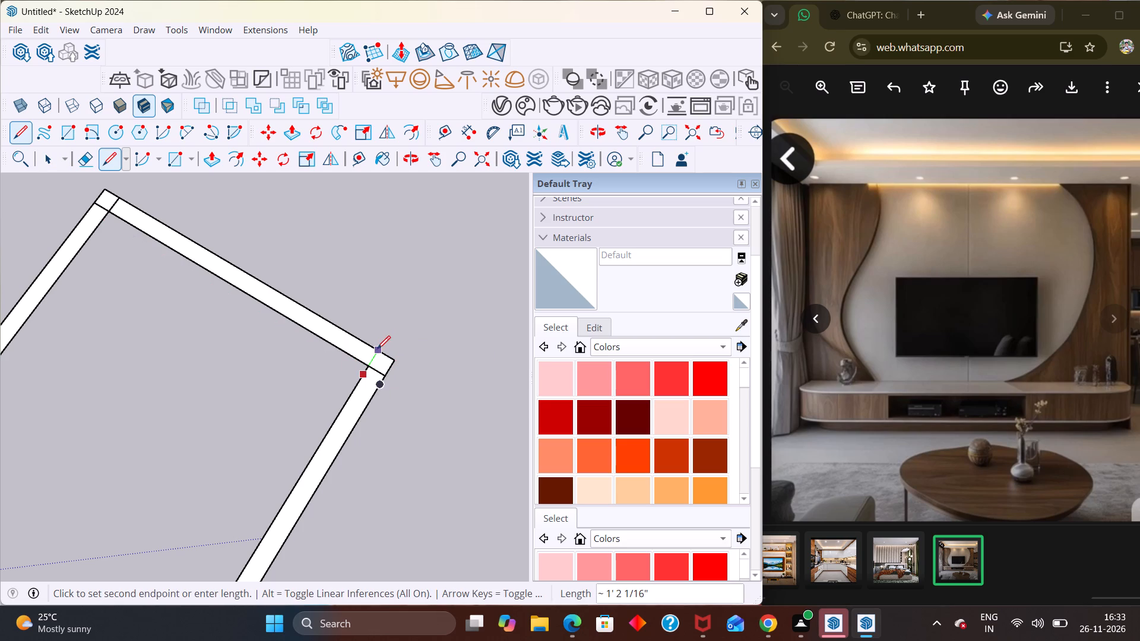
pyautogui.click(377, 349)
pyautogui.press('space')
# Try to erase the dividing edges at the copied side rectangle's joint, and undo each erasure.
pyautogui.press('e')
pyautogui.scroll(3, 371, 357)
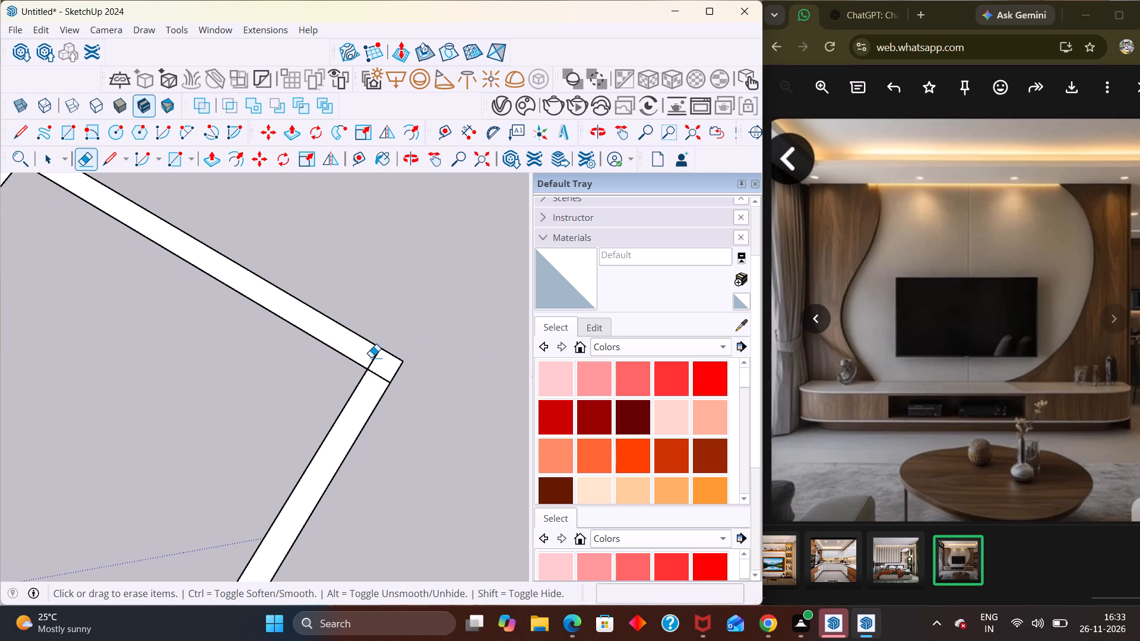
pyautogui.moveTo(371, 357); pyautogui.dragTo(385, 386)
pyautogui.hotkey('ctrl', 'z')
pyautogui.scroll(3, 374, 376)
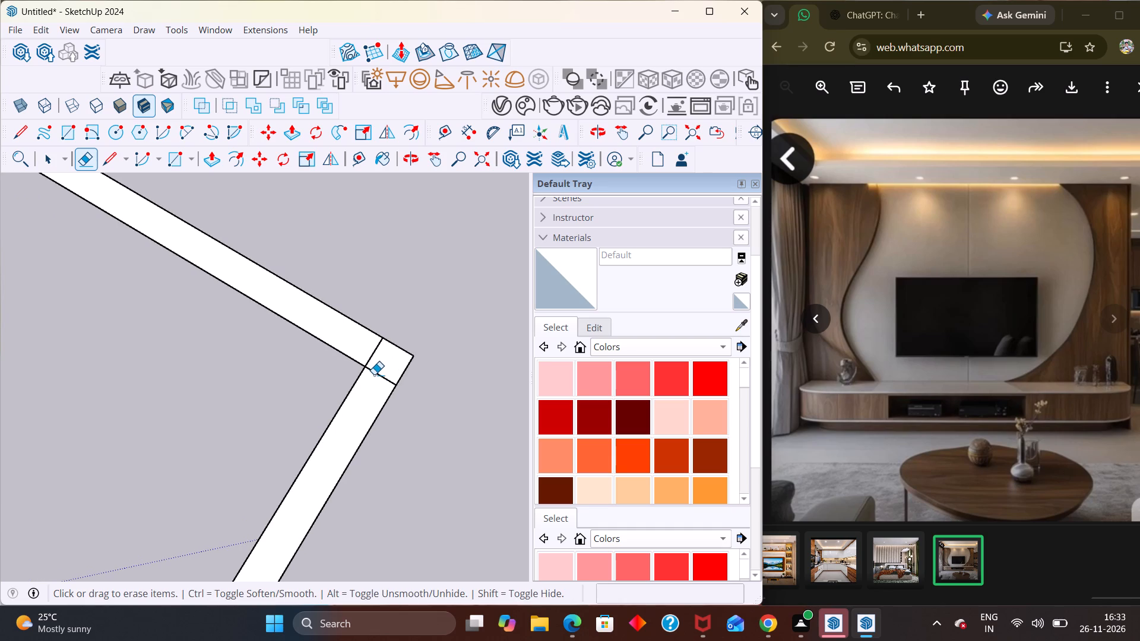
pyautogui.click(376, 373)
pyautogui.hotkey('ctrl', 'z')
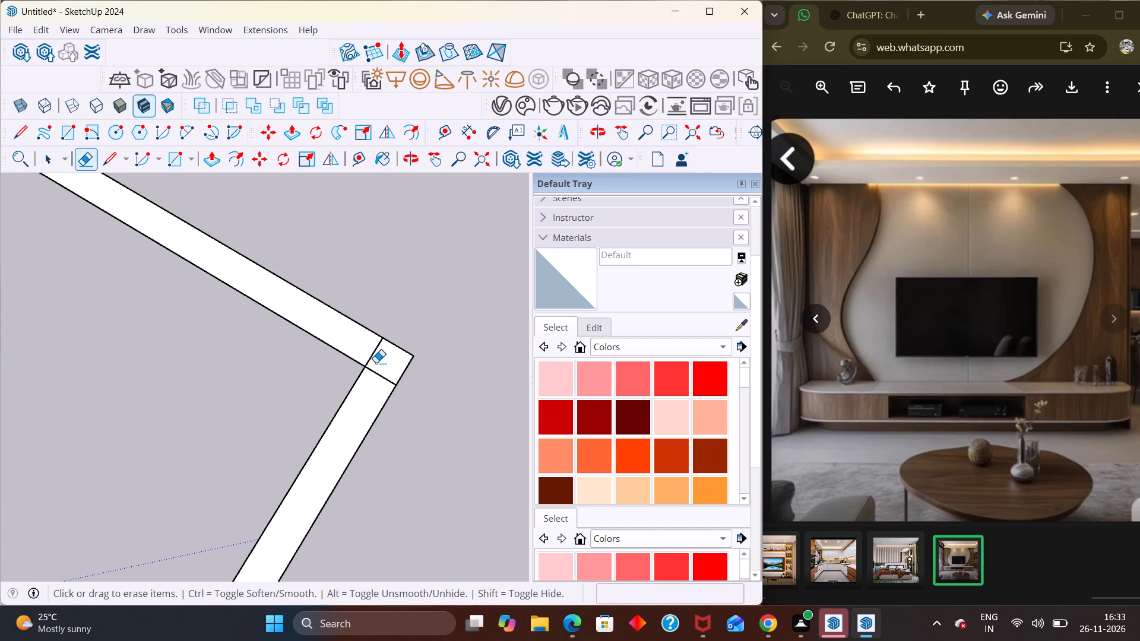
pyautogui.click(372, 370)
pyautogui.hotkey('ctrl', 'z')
# Undo the lines added at both joints, the side rectangle's copy and its placement against the grouped rectangle.
pyautogui.hotkey('ctrl', 'z')
pyautogui.keyDown('ctrl'); pyautogui.scroll(-2, 379, 368); pyautogui.keyUp('ctrl')
pyautogui.keyDown('ctrl'); pyautogui.scroll(1, 381, 370); pyautogui.keyUp('ctrl')
pyautogui.keyDown('ctrl'); pyautogui.scroll(-2, 382, 373); pyautogui.keyUp('ctrl')
pyautogui.hotkey('ctrl', 'z')
pyautogui.hotkey('ctrl', 'z')
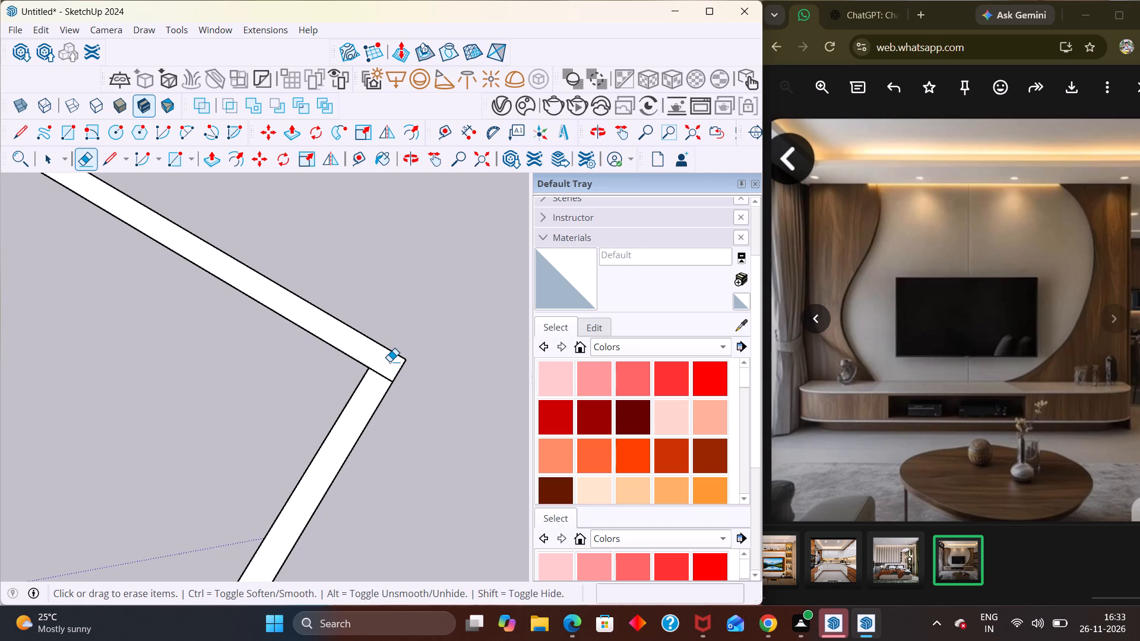
pyautogui.hotkey('ctrl', 'z')
pyautogui.hotkey('ctrl', 'z')
pyautogui.hotkey('ctrl', 'z')
# Delete the grouped wall rectangle, keeping only the loose side rectangle.
pyautogui.keyDown('ctrl'); pyautogui.scroll(-6, 389, 361); pyautogui.keyUp('ctrl')
pyautogui.scroll(-3, 432, 357)
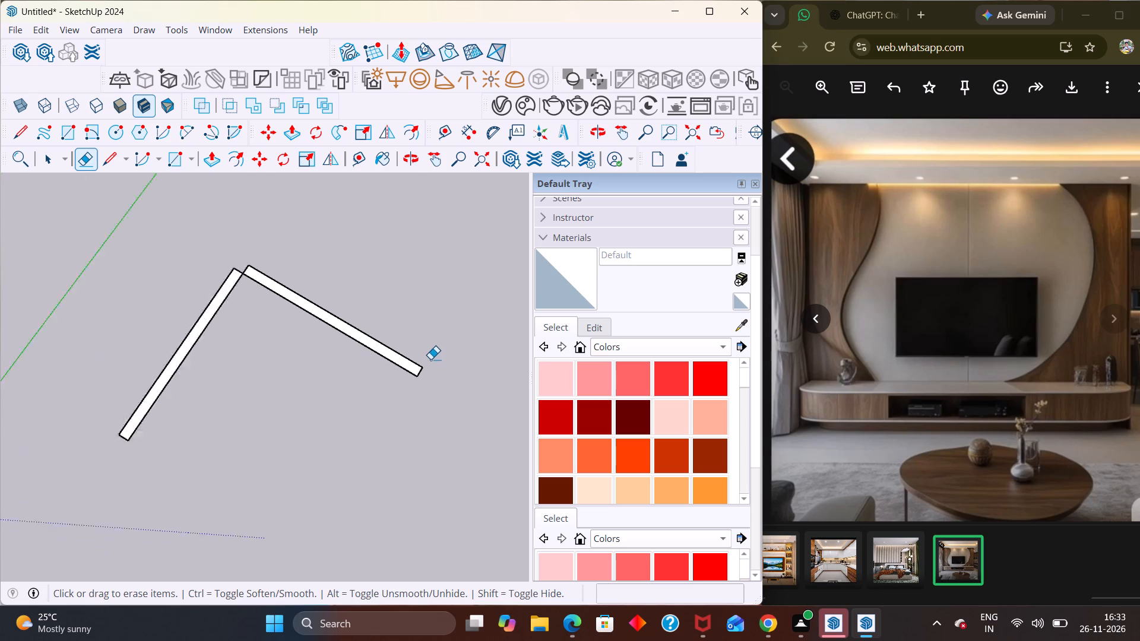
pyautogui.scroll(-2, 430, 359)
pyautogui.press('space')
pyautogui.click(421, 334)
pyautogui.moveTo(410, 382); pyautogui.dragTo(388, 337)
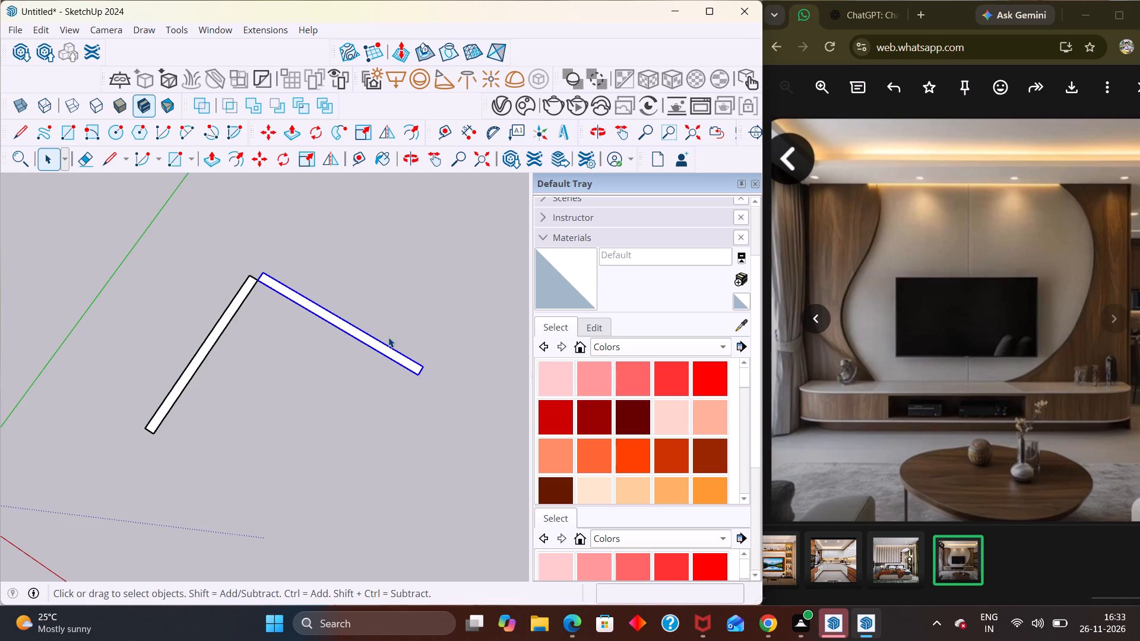
pyautogui.press('Delete')
# Copy the whole remaining side rectangle about 14' 4 9/16" along the red direction, away from the green axis.
pyautogui.moveTo(221, 376); pyautogui.dragTo(211, 369)
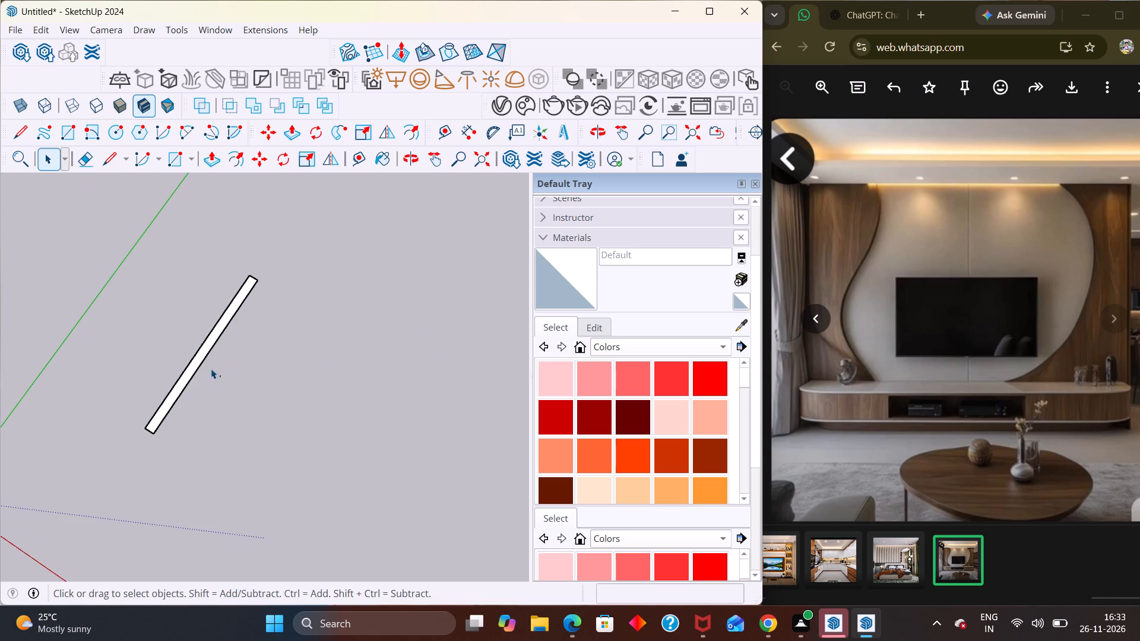
pyautogui.moveTo(211, 369); pyautogui.dragTo(179, 339)
pyautogui.moveTo(173, 481); pyautogui.dragTo(271, 250)
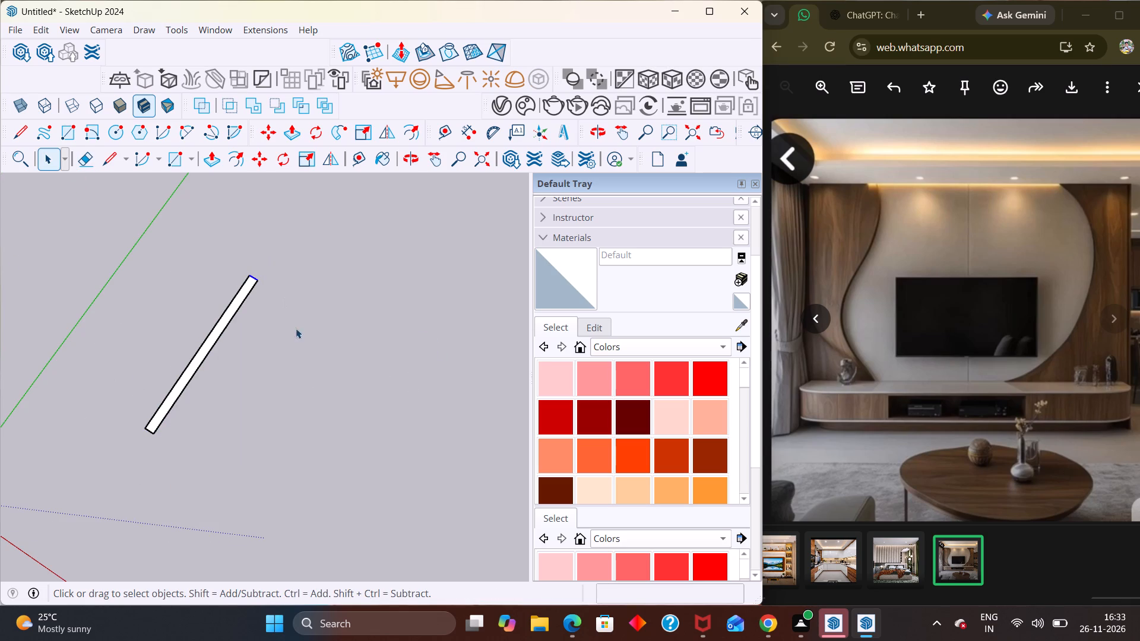
pyautogui.moveTo(330, 509); pyautogui.dragTo(131, 268)
pyautogui.press('m')
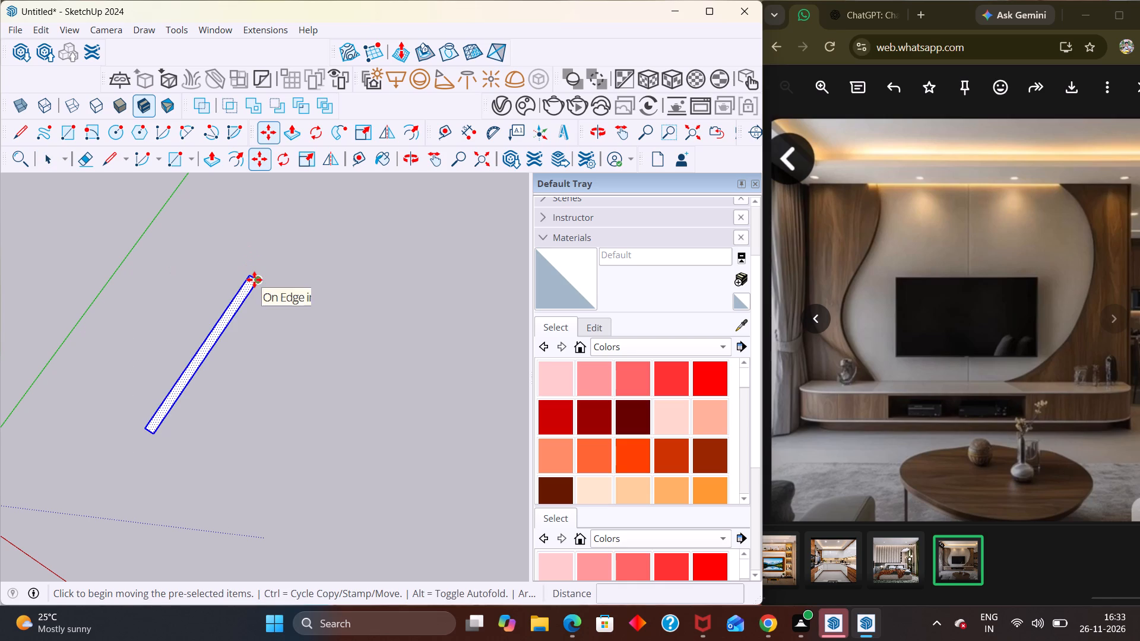
pyautogui.click(254, 280)
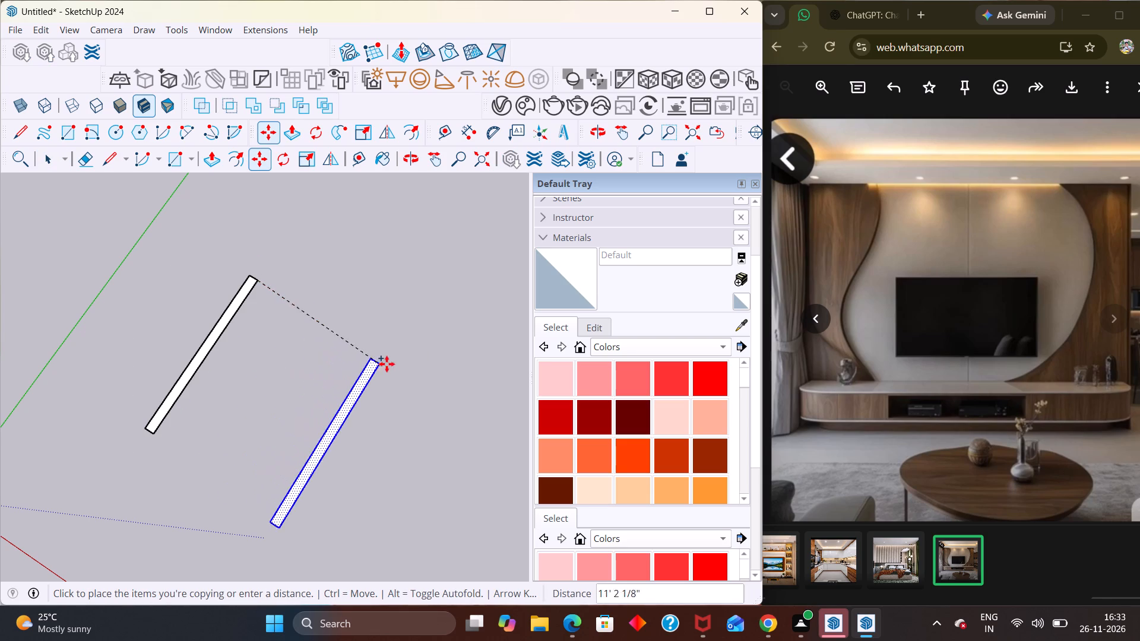
pyautogui.click(421, 382)
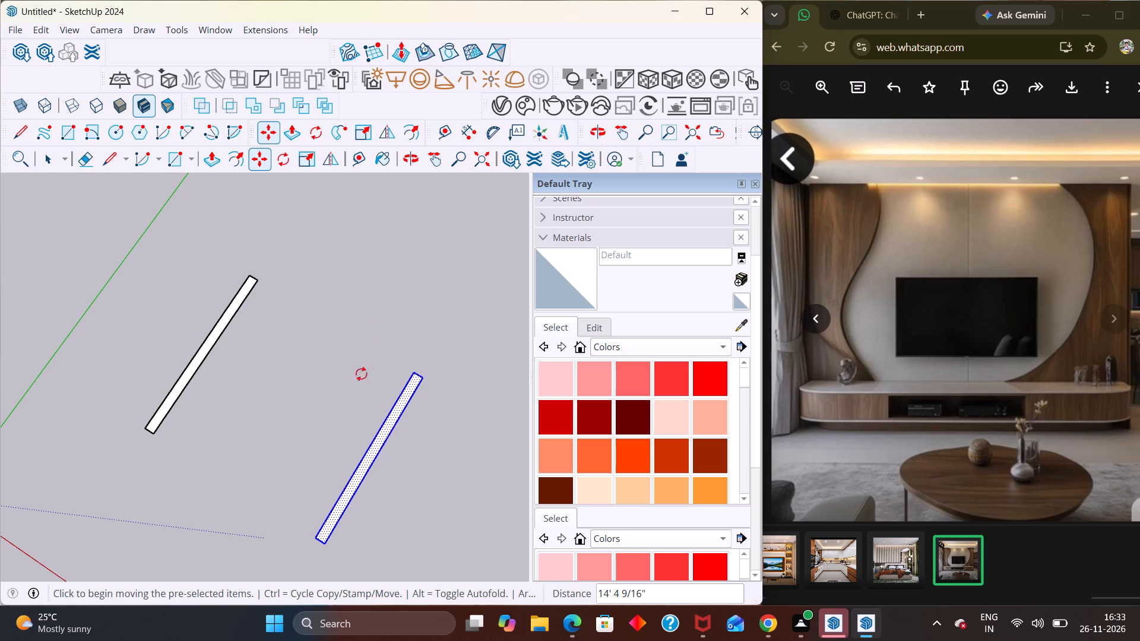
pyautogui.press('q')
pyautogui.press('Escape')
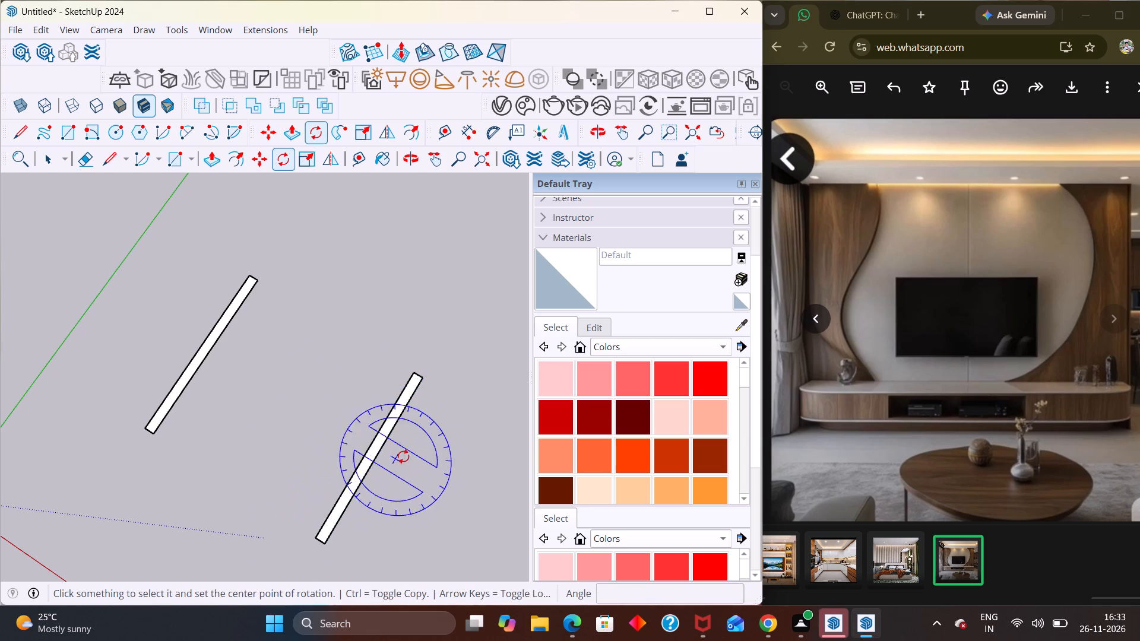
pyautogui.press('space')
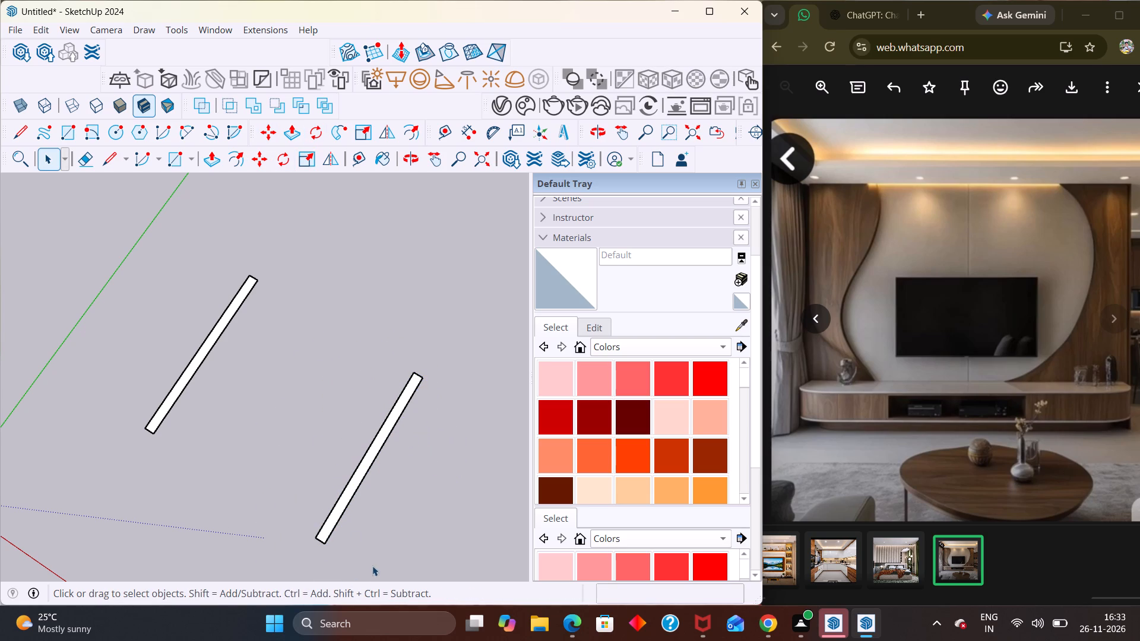
# Copy the new side rectangle about 21' away, beyond the far ends of the two parallel rectangles.
pyautogui.moveTo(372, 566); pyautogui.dragTo(364, 570)
pyautogui.moveTo(423, 575); pyautogui.dragTo(309, 379)
pyautogui.moveTo(309, 379); pyautogui.dragTo(312, 357)
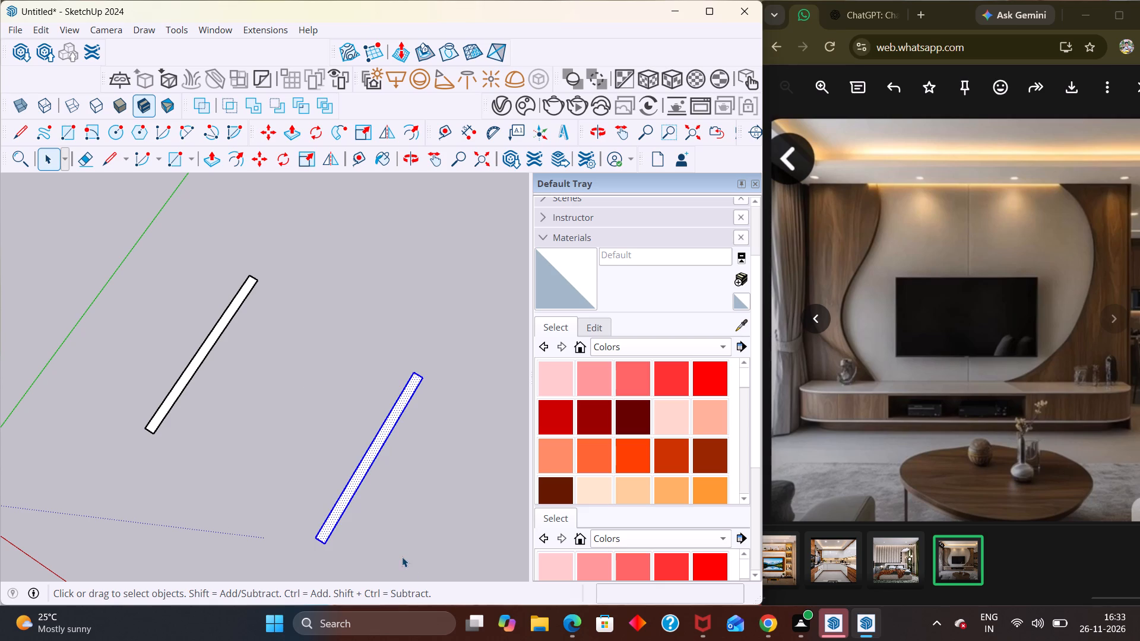
pyautogui.press('m')
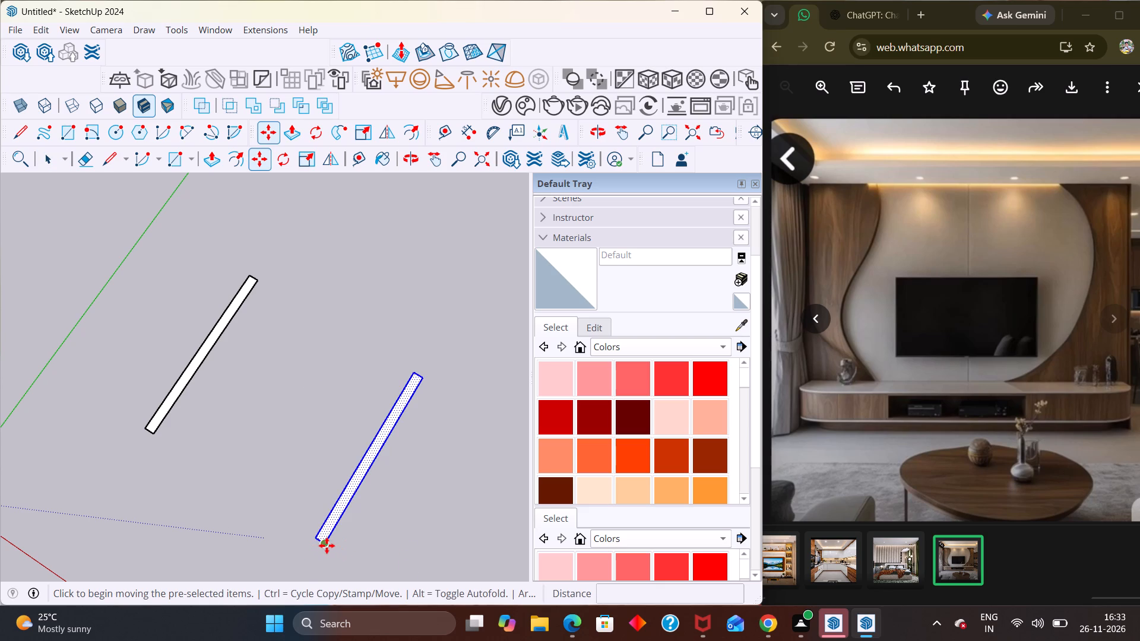
pyautogui.click(327, 545)
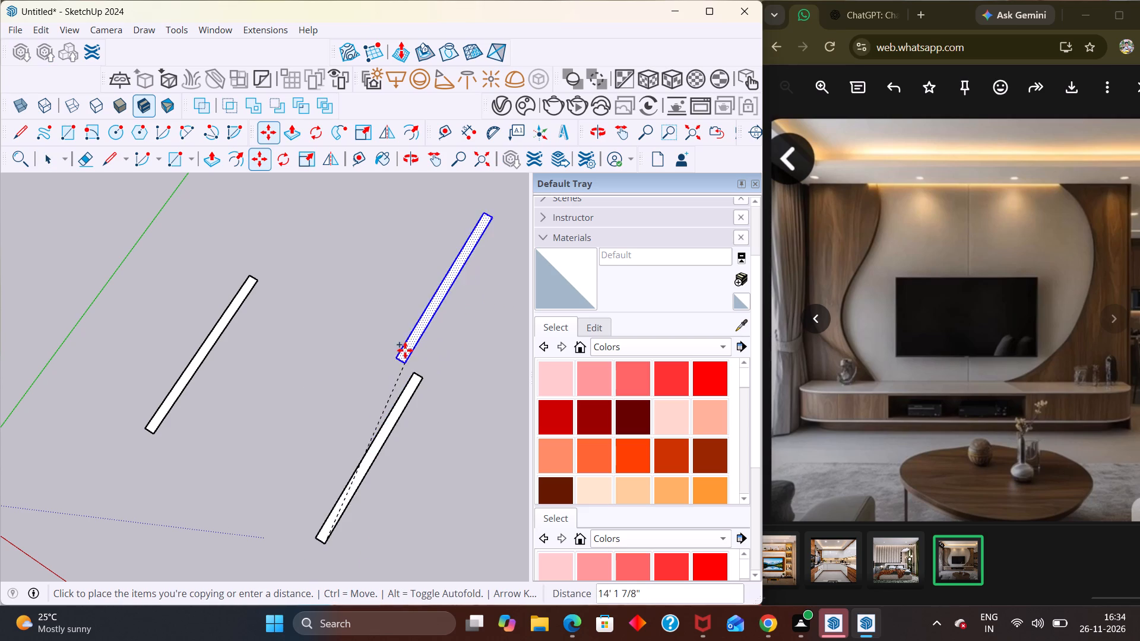
pyautogui.moveTo(388, 289); pyautogui.dragTo(306, 401, button='middle')
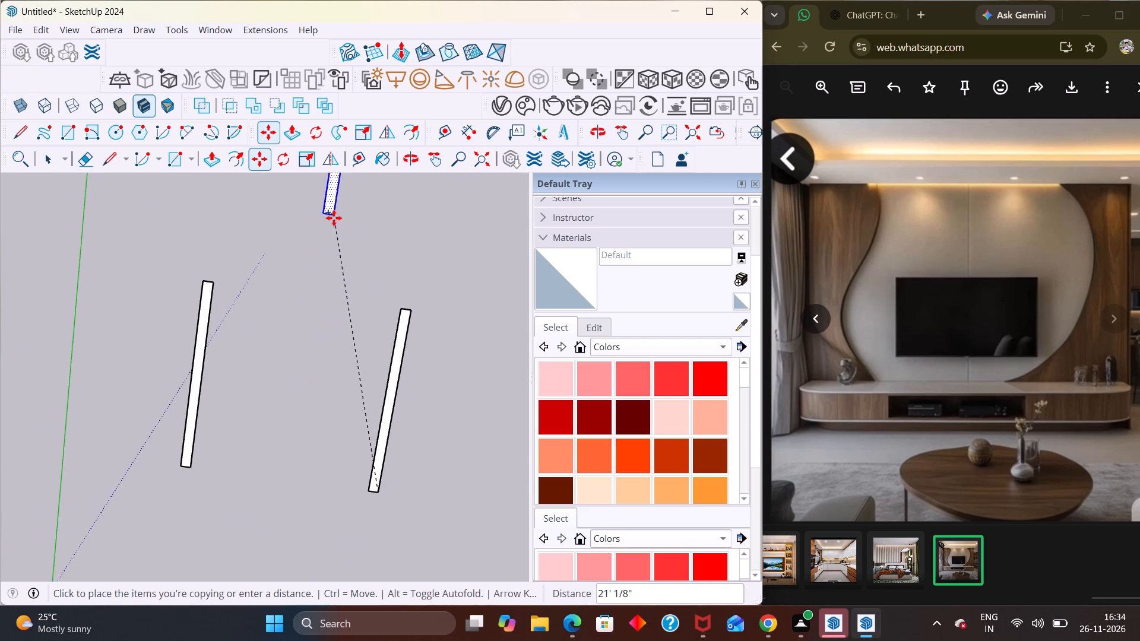
pyautogui.click(334, 218)
pyautogui.scroll(-7, 287, 403)
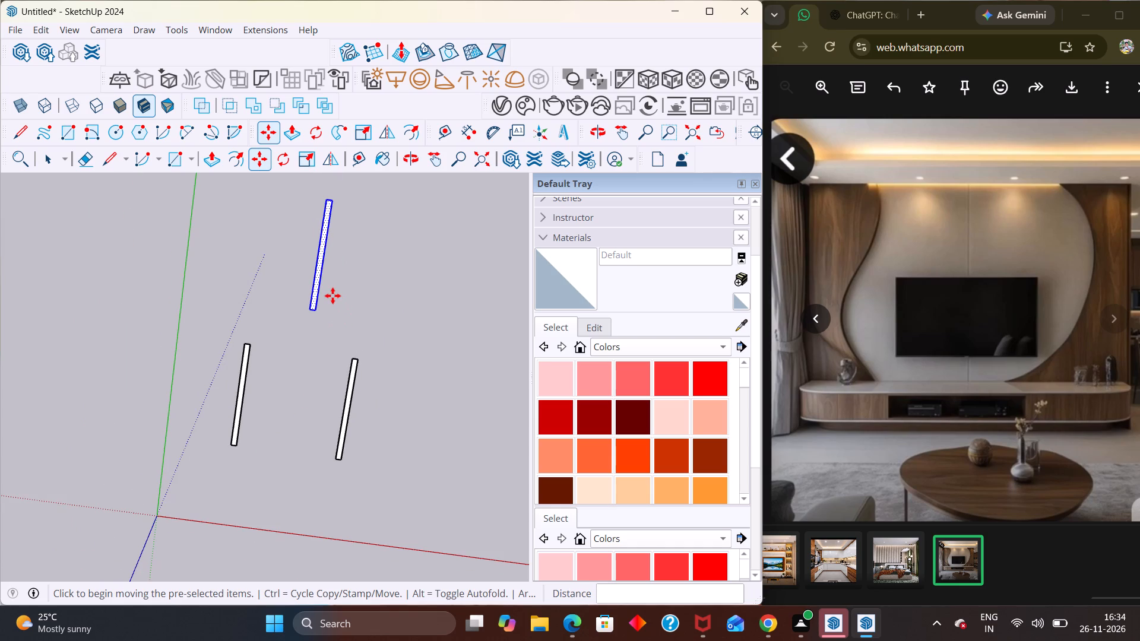
# Rotate the copied rectangle 90° about its near end so it lies along the red direction.
pyautogui.press('q')
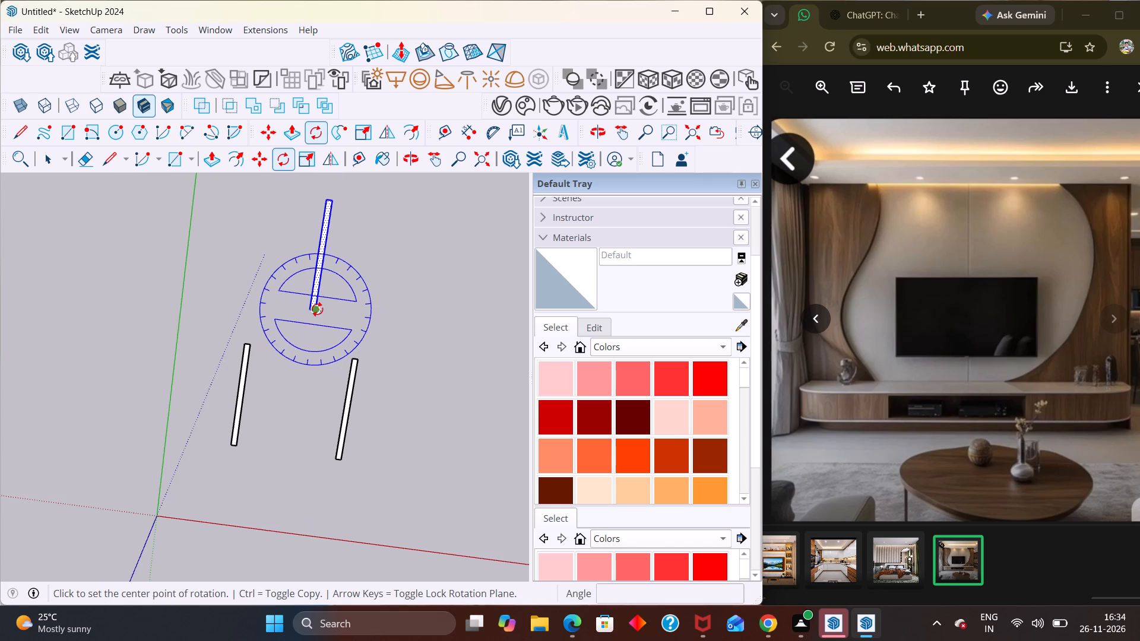
pyautogui.click(317, 309)
pyautogui.click(332, 198)
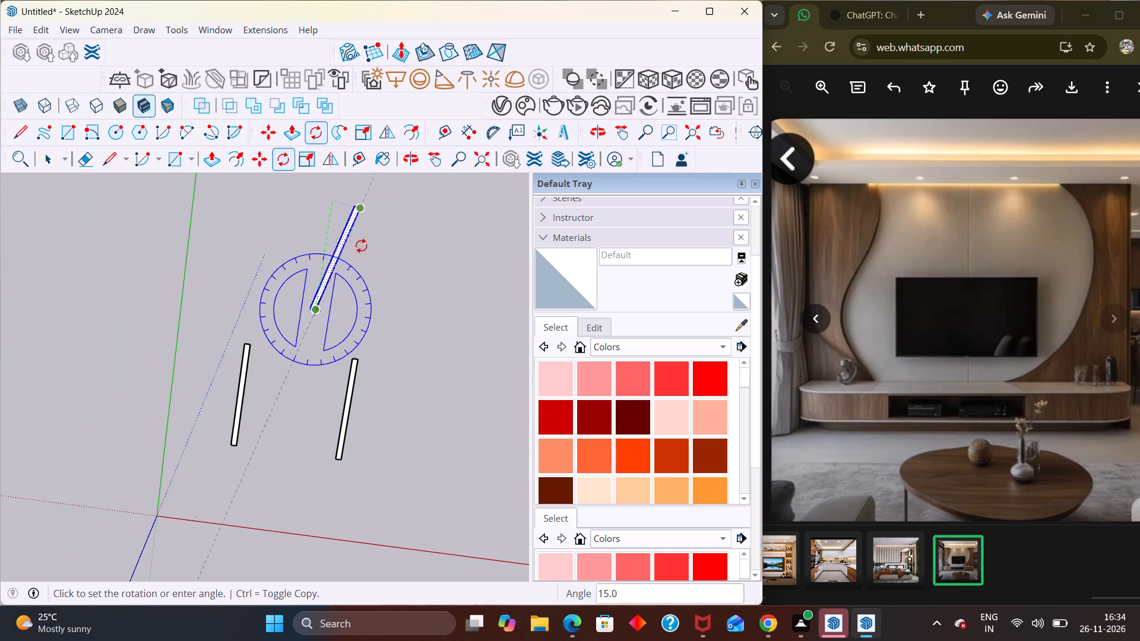
pyautogui.click(368, 322)
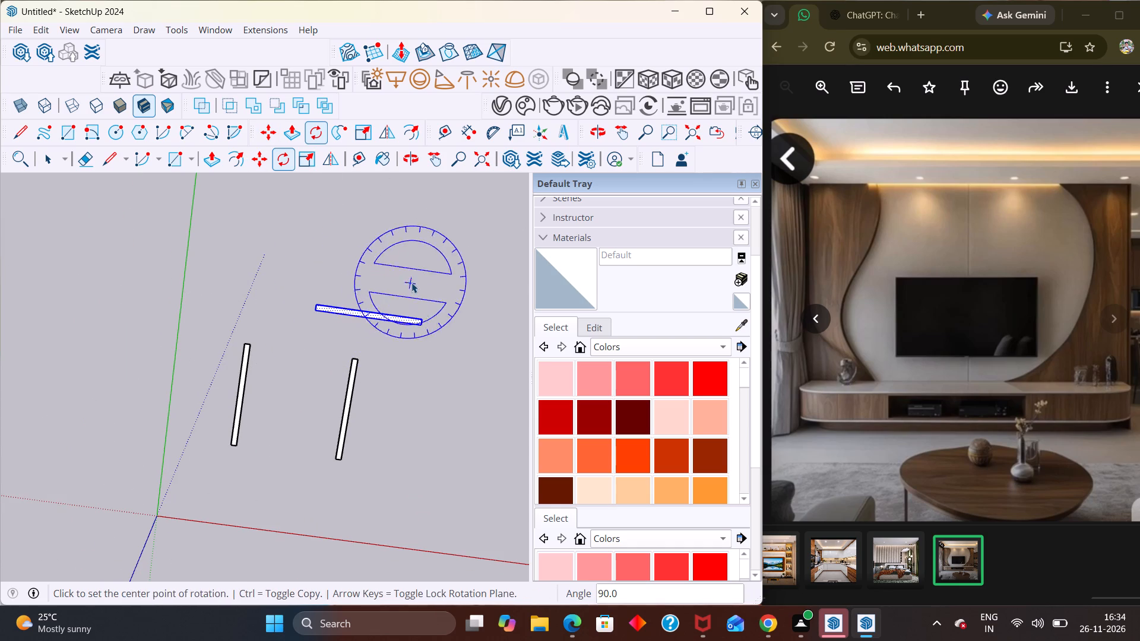
# Move the rotated rectangle so its outer corner meets the far outer corner of the side rectangle farther from the green axis.
pyautogui.press('space')
pyautogui.press('m')
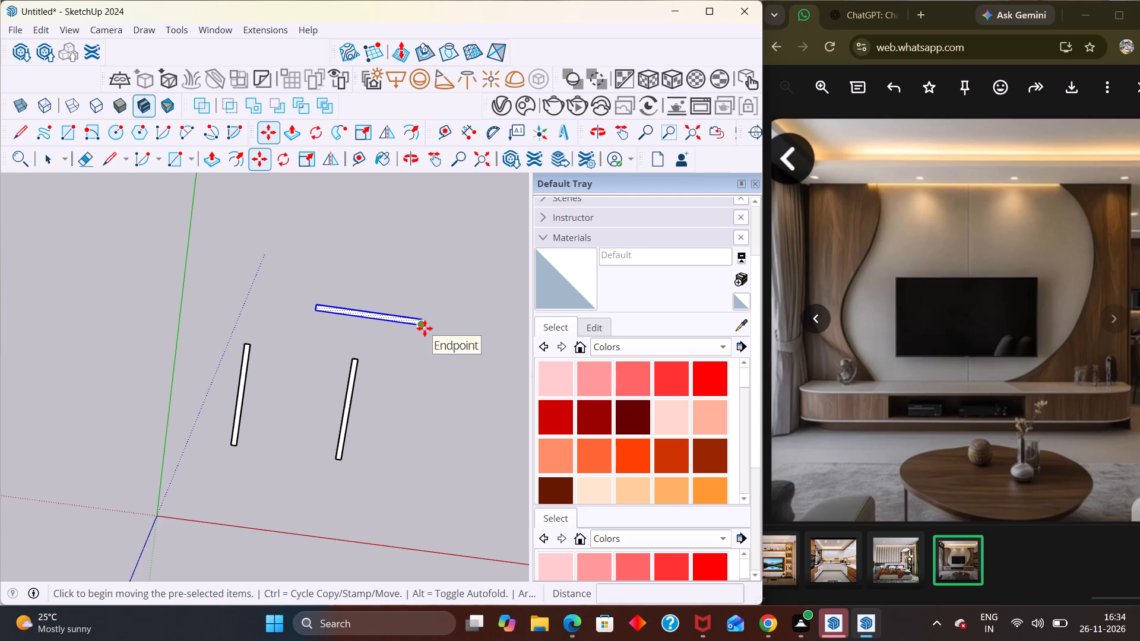
pyautogui.click(425, 328)
pyautogui.scroll(7, 360, 357)
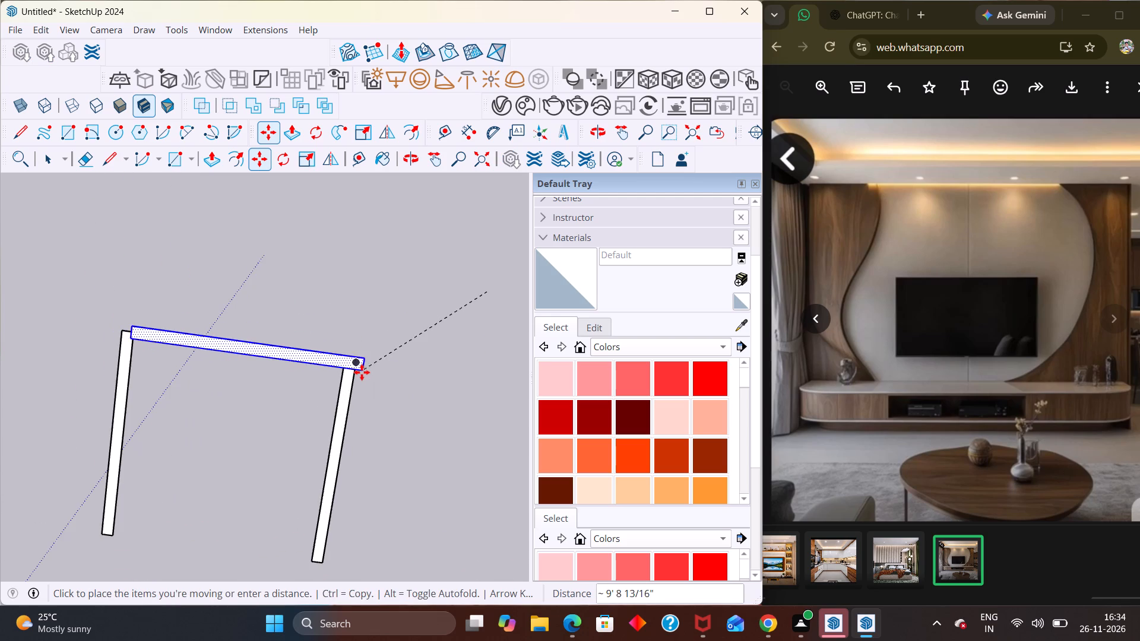
pyautogui.scroll(5, 360, 372)
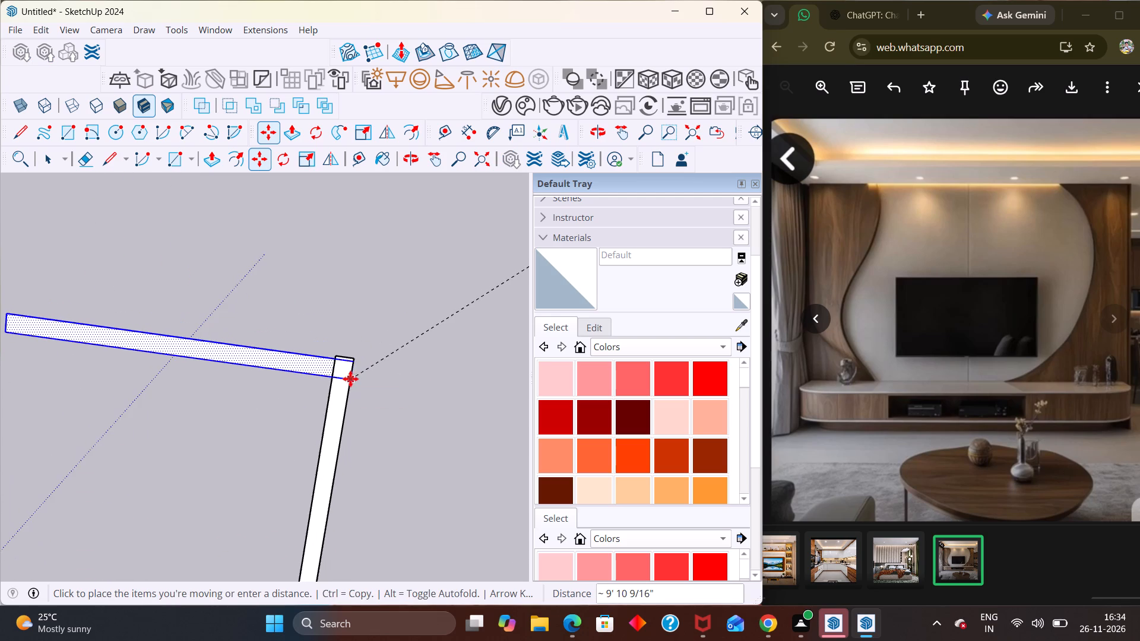
pyautogui.scroll(3, 343, 371)
pyautogui.moveTo(343, 372); pyautogui.dragTo(331, 424, button='middle')
pyautogui.scroll(1, 331, 424)
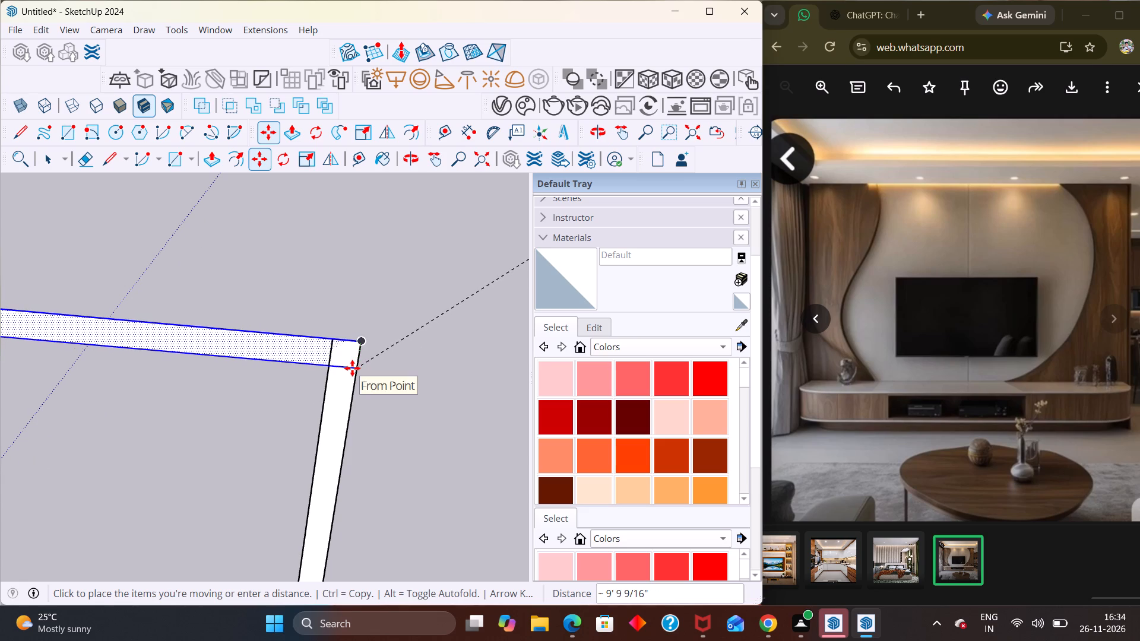
pyautogui.click(352, 368)
# Draw two parallel lines of about 1' 1 9/16" extending the back rectangle to the outer edge of the side rectangle nearer the green axis.
pyautogui.scroll(-10, 423, 288)
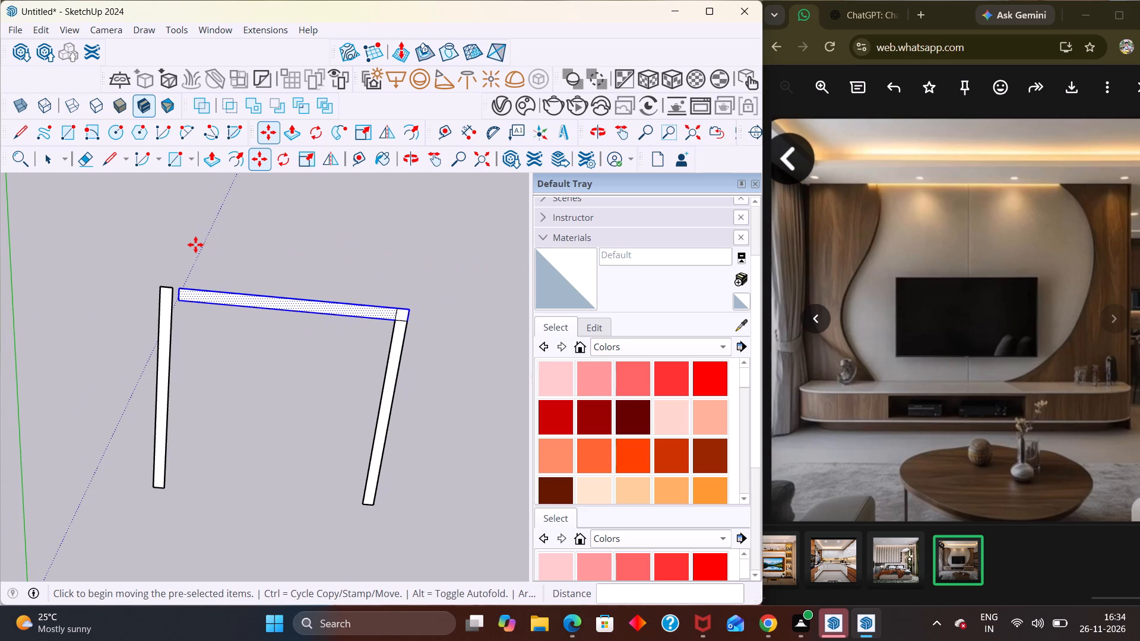
pyautogui.press('e')
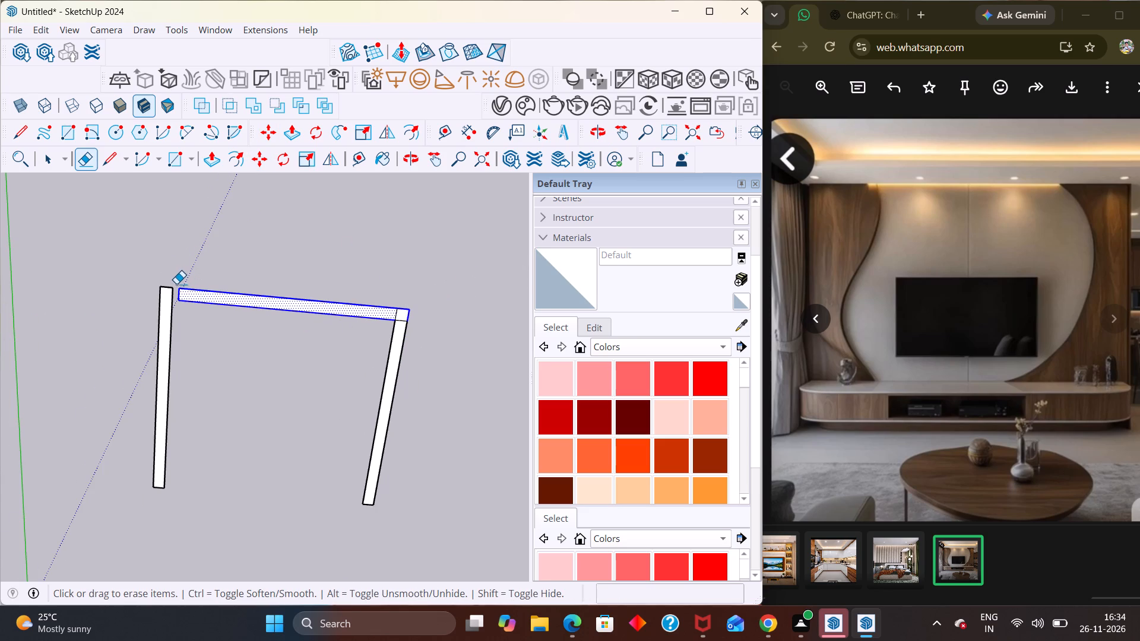
pyautogui.press('l')
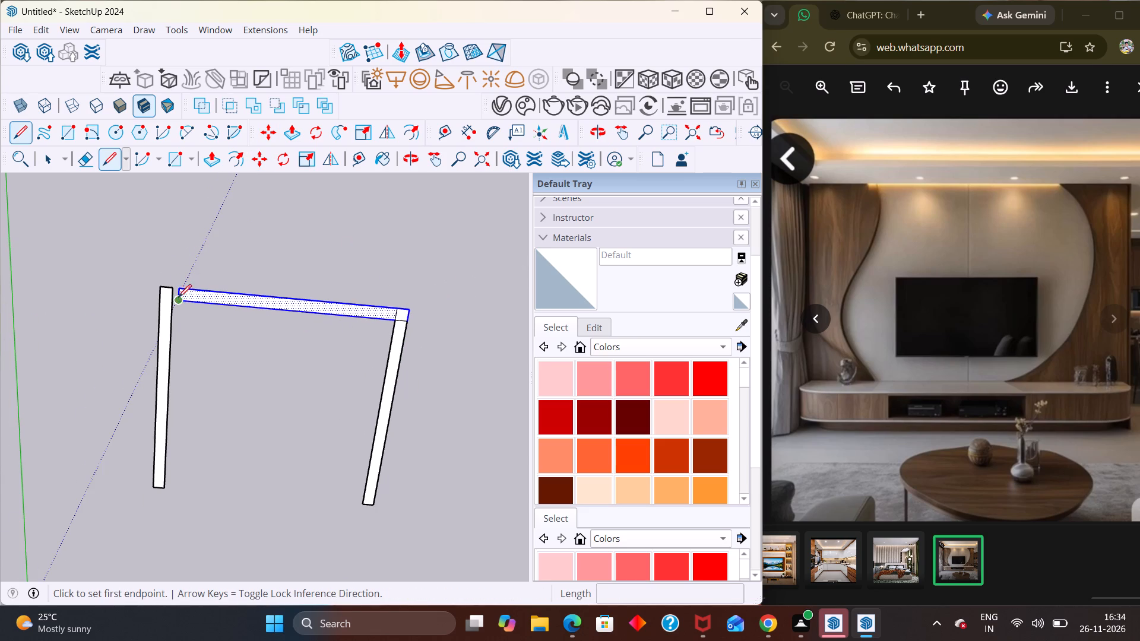
pyautogui.click(180, 292)
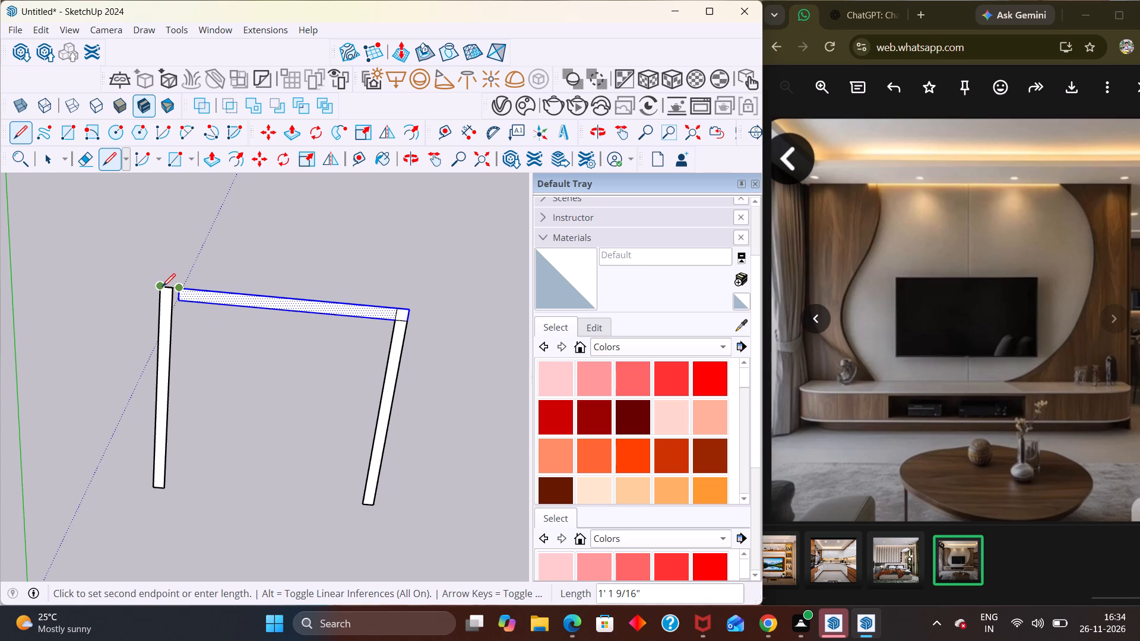
pyautogui.click(162, 287)
pyautogui.press('space')
pyautogui.press('l')
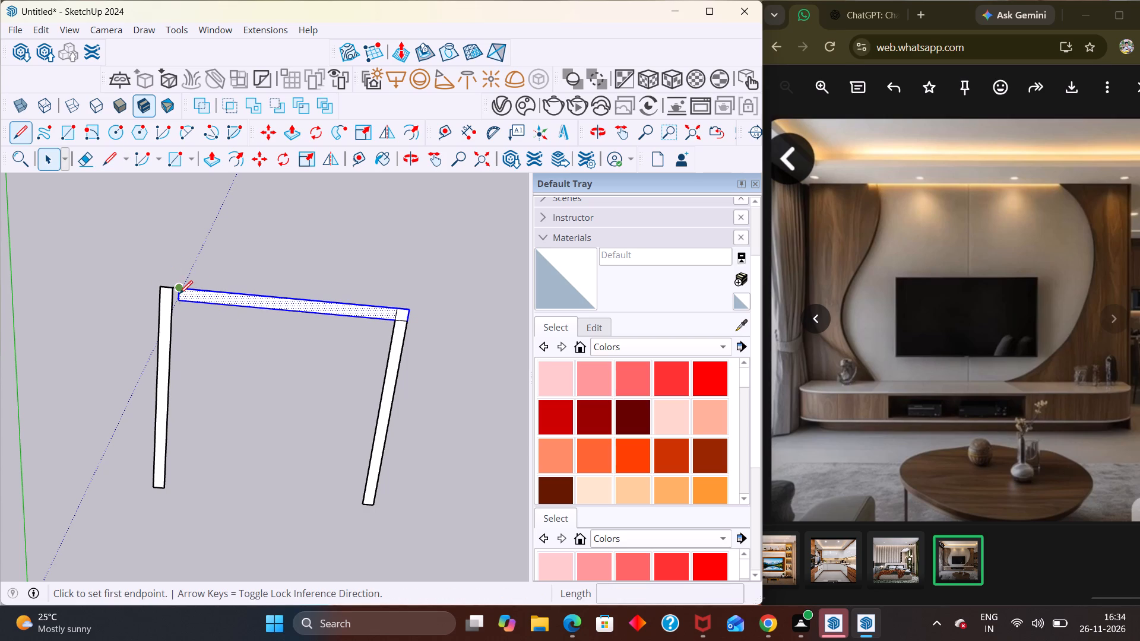
pyautogui.click(182, 306)
pyautogui.click(161, 297)
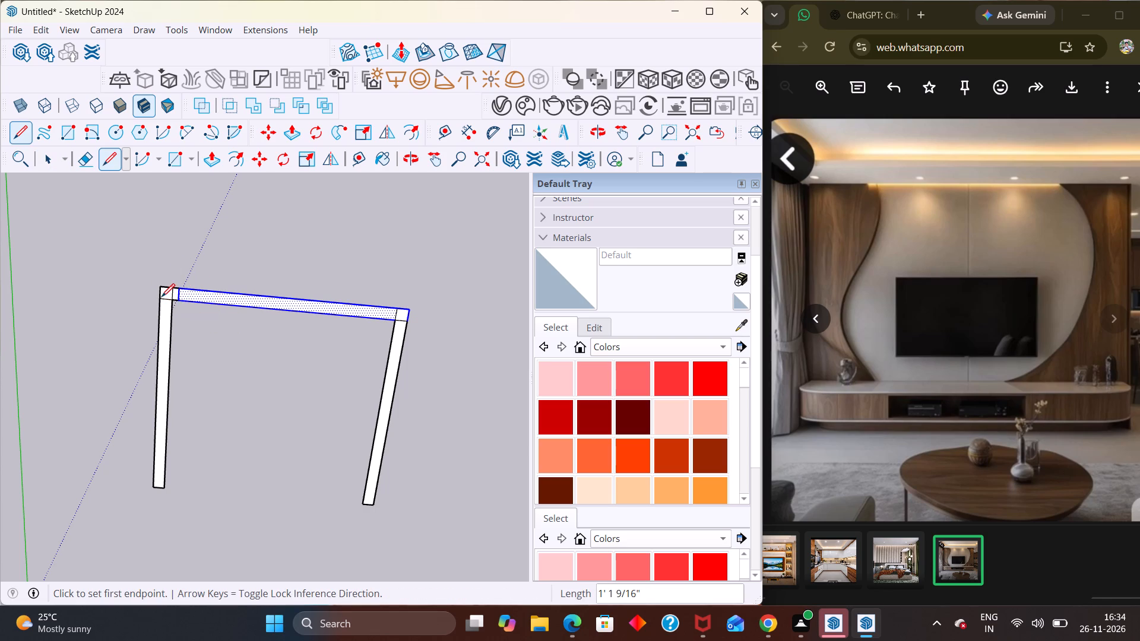
pyautogui.press('Escape')
# Erase the inner dividing lines at the joint between the back wall and the side wall nearer the green axis.
pyautogui.moveTo(178, 312); pyautogui.dragTo(243, 198, button='middle')
pyautogui.scroll(1, 213, 207)
pyautogui.scroll(-3, 267, 210)
pyautogui.press('space')
pyautogui.click(235, 322)
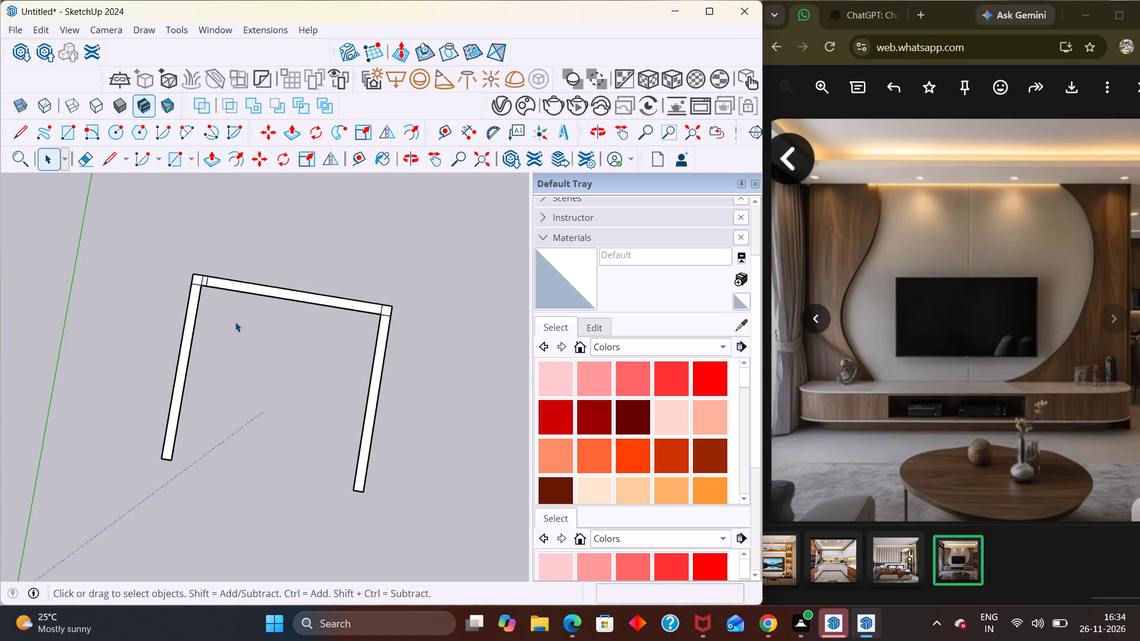
pyautogui.moveTo(208, 312); pyautogui.dragTo(220, 161, button='middle')
pyautogui.scroll(8, 220, 161)
pyautogui.scroll(-1, 203, 322)
pyautogui.scroll(1, 204, 322)
pyautogui.moveTo(212, 319); pyautogui.dragTo(135, 268, button='middle')
pyautogui.scroll(1, 135, 275)
pyautogui.scroll(3, 200, 319)
pyautogui.moveTo(223, 341); pyautogui.dragTo(207, 465, button='middle')
pyautogui.scroll(4, 238, 337)
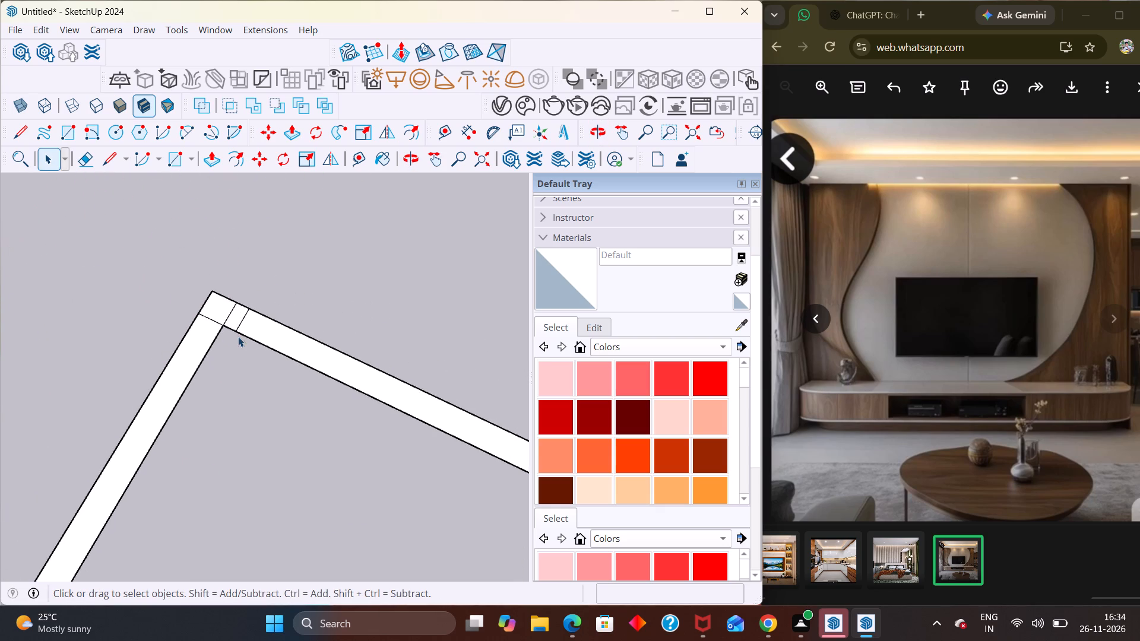
pyautogui.press('e')
pyautogui.moveTo(220, 313); pyautogui.dragTo(247, 330)
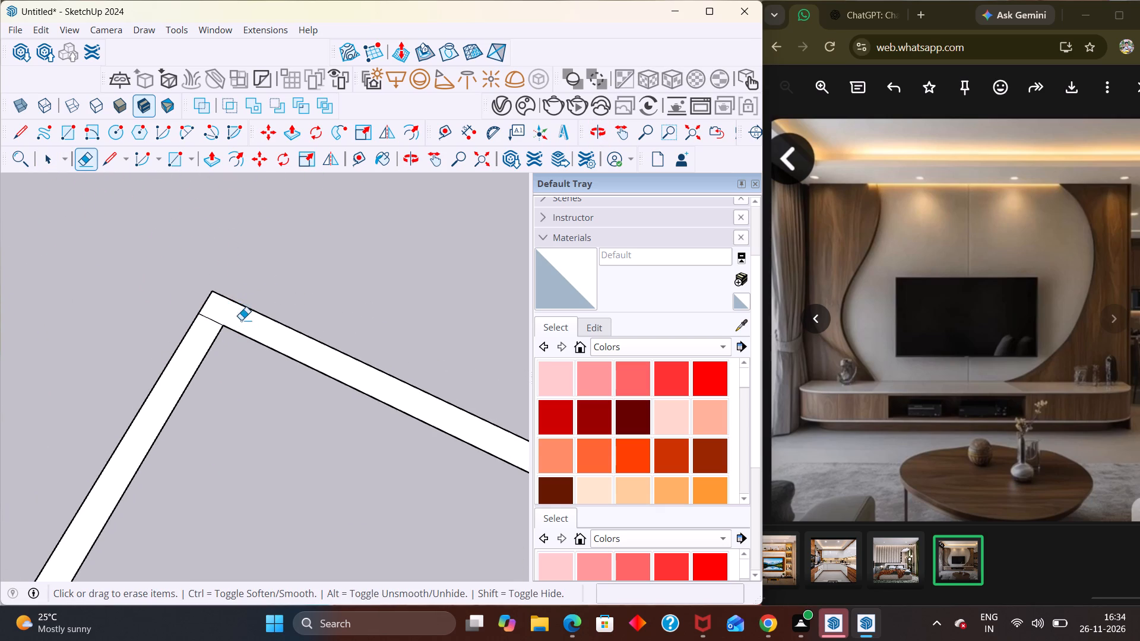
pyautogui.moveTo(211, 312); pyautogui.dragTo(198, 328)
# Erase the inner dividing lines at the joint between the back wall and the other side wall.
pyautogui.scroll(-10, 197, 284)
pyautogui.scroll(2, 362, 446)
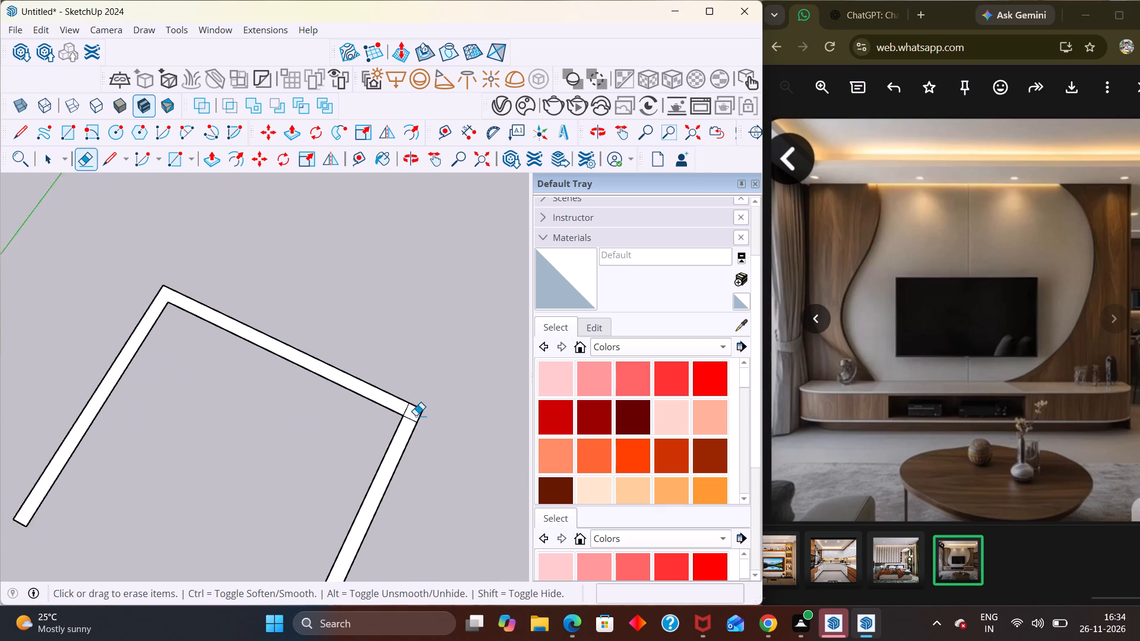
pyautogui.scroll(6, 416, 415)
pyautogui.moveTo(406, 423); pyautogui.dragTo(398, 442)
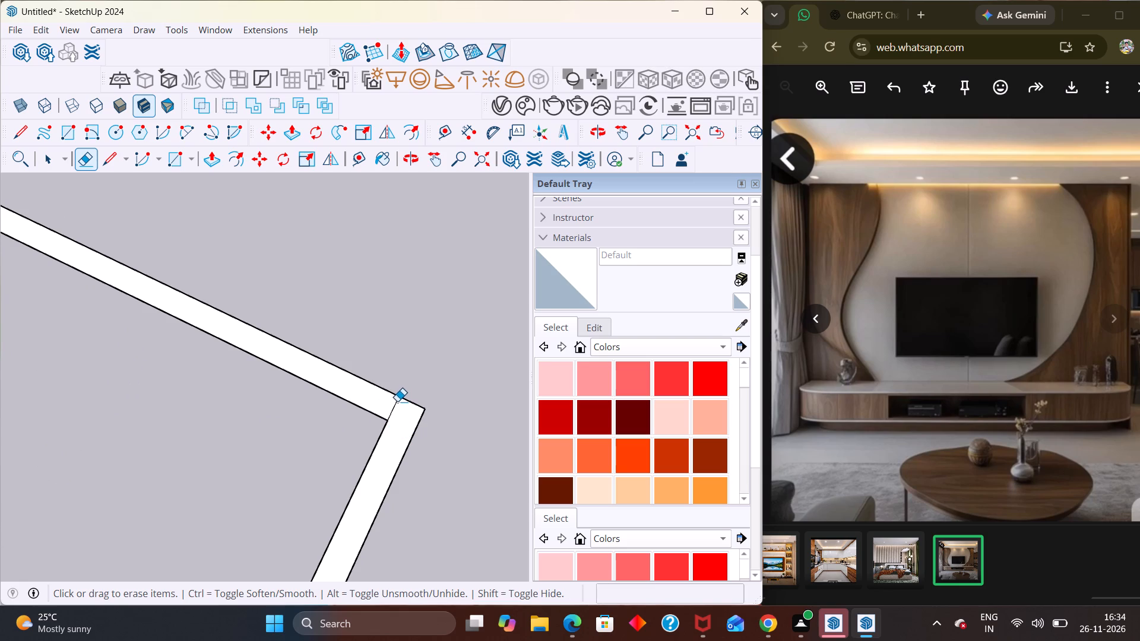
pyautogui.click(397, 401)
pyautogui.scroll(-5, 432, 328)
pyautogui.press('space')
pyautogui.click(385, 320)
# Make a group of the complete U-shaped wall footprint.
pyautogui.scroll(-5, 388, 317)
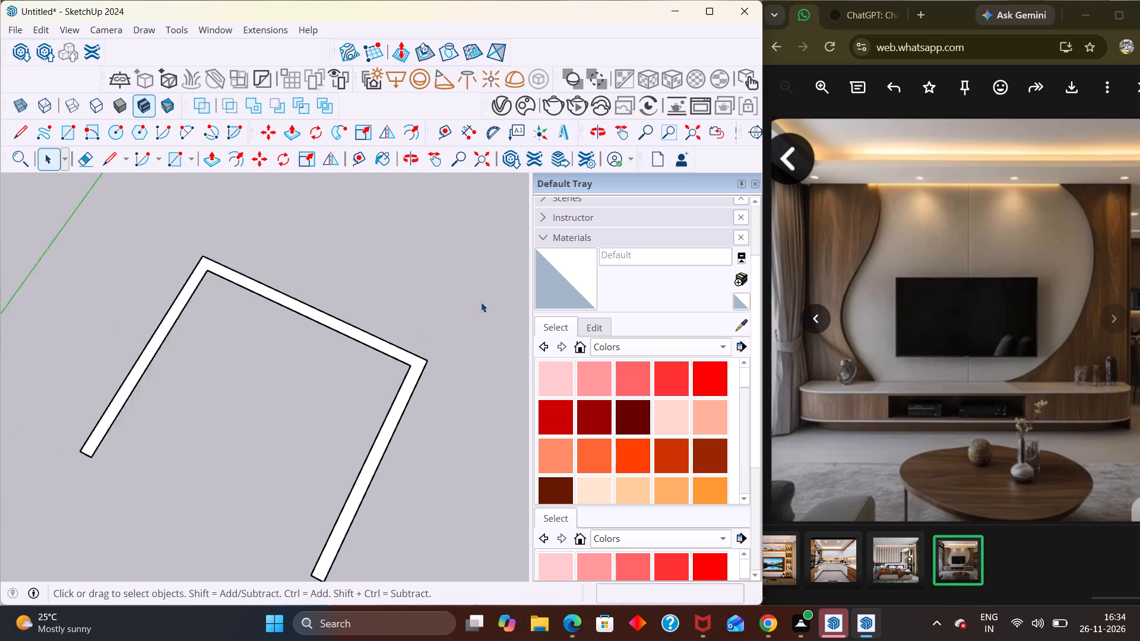
pyautogui.scroll(-2, 481, 302)
pyautogui.moveTo(382, 452); pyautogui.dragTo(409, 363, button='middle')
pyautogui.moveTo(332, 437); pyautogui.dragTo(327, 334, button='middle')
pyautogui.moveTo(200, 430); pyautogui.dragTo(196, 376, button='middle')
pyautogui.scroll(1, 197, 380)
pyautogui.moveTo(296, 437); pyautogui.dragTo(255, 424, button='middle')
pyautogui.moveTo(345, 437); pyautogui.dragTo(284, 461, button='middle')
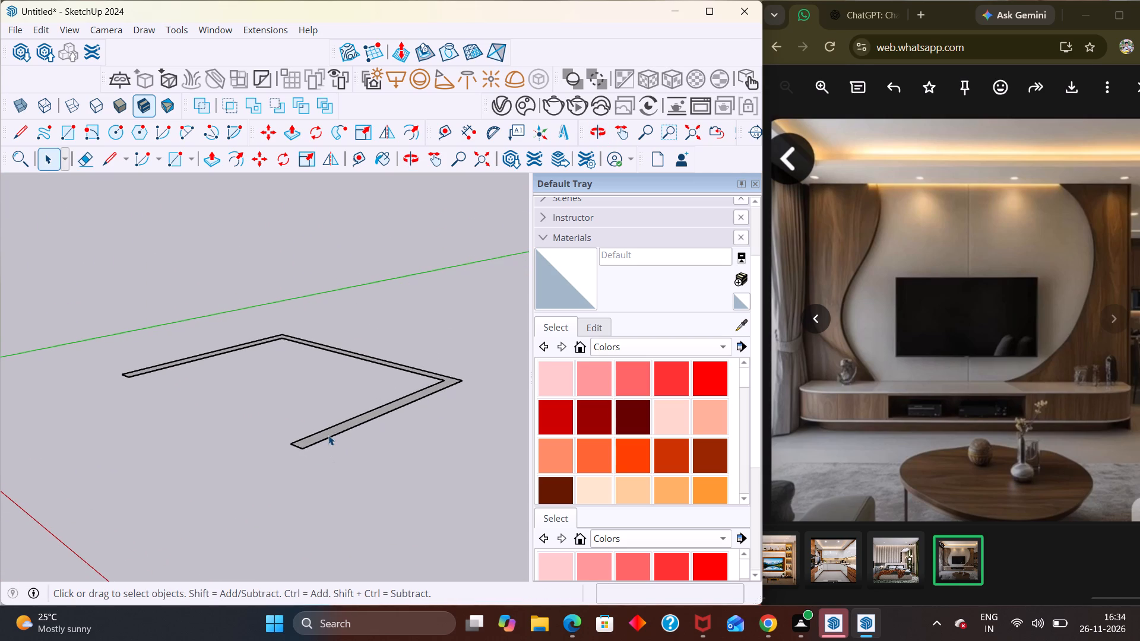
pyautogui.tripleClick(319, 434)
pyautogui.rightClick(319, 434)
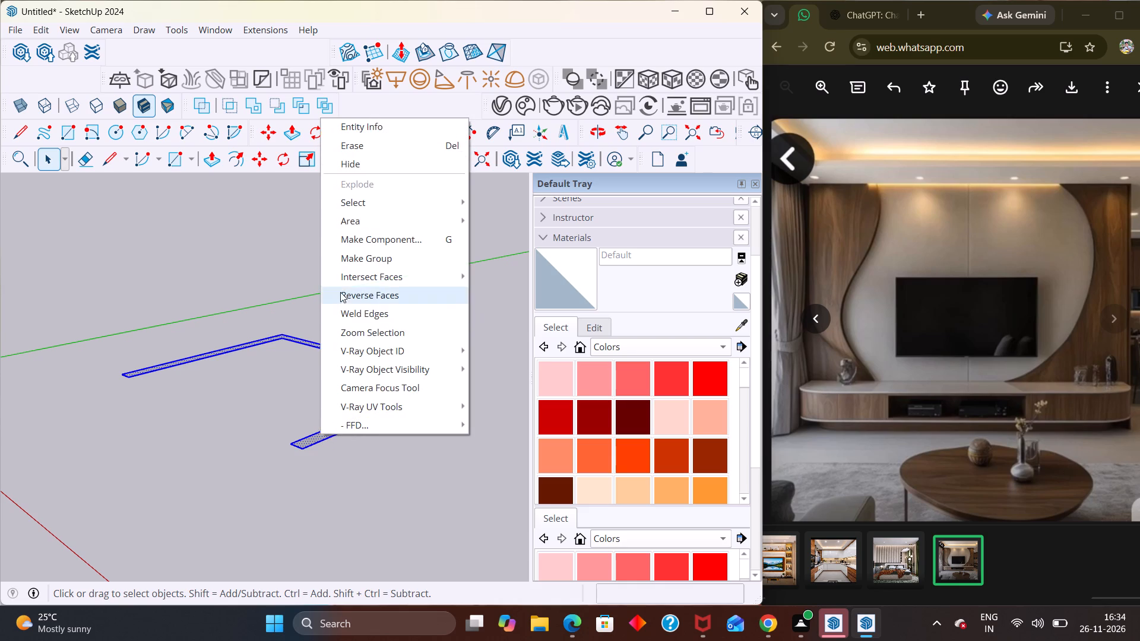
pyautogui.click(376, 263)
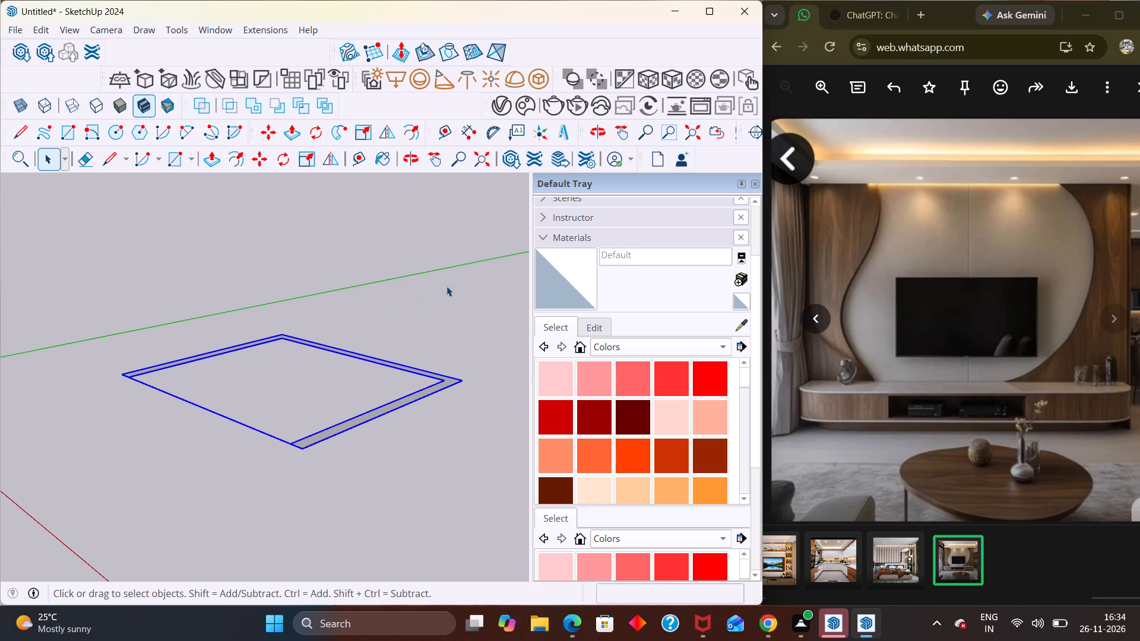
# Open the footprint group and extrude its face up 10' to form the walls.
pyautogui.click(376, 410)
pyautogui.doubleClick(376, 410)
pyautogui.press('p')
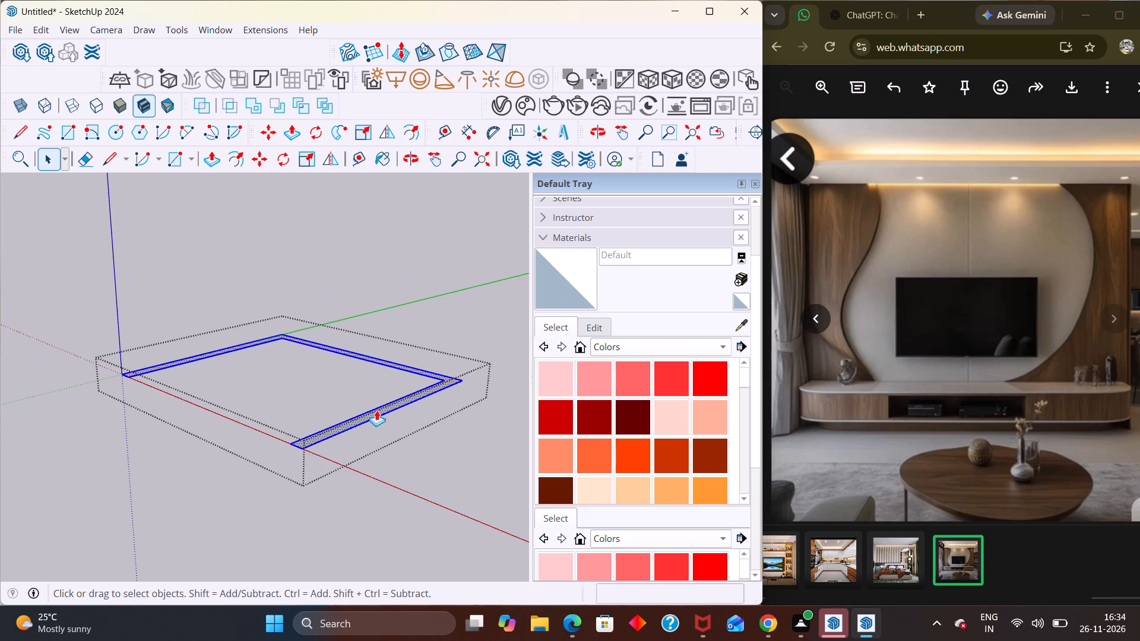
pyautogui.click(377, 410)
pyautogui.write('10')
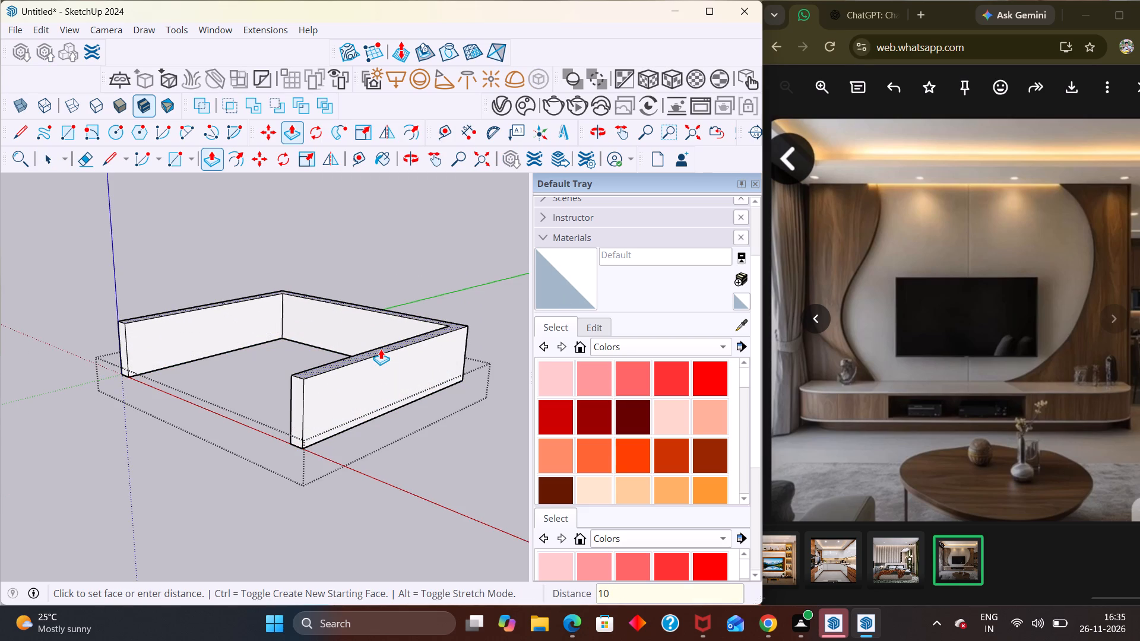
pyautogui.press("'")
pyautogui.press('Return')
pyautogui.press('space')
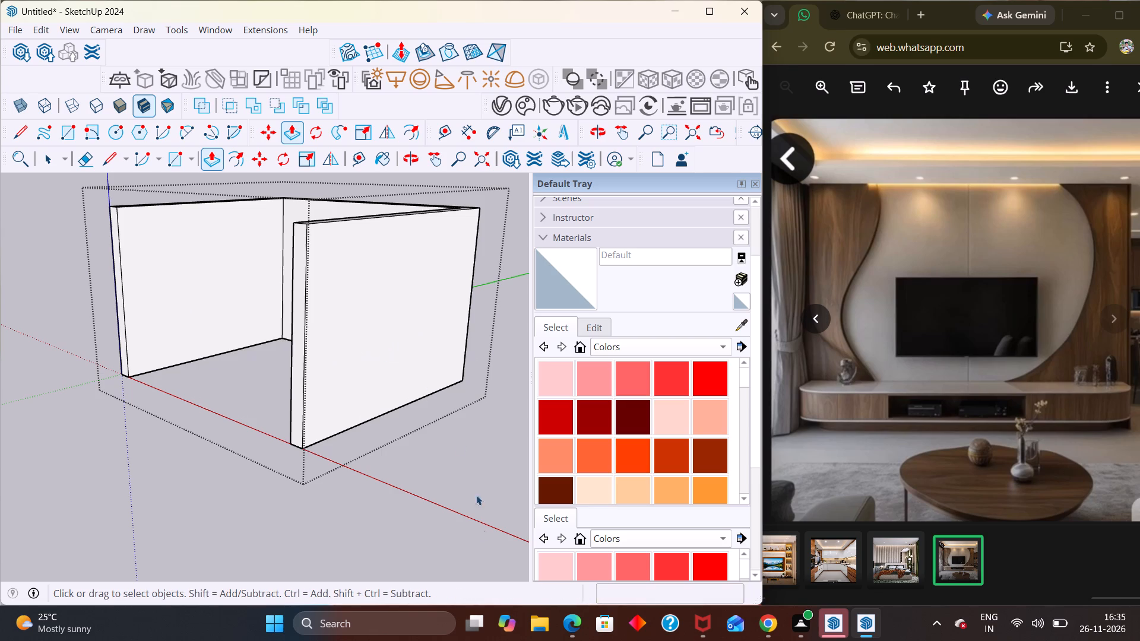
pyautogui.scroll(-1, 483, 529)
pyautogui.click(434, 509)
# Draw a 15' 1 9/16" by 14' rectangle in a new group, covering the wall tops from corner to opposite corner.
pyautogui.scroll(-5, 288, 490)
pyautogui.moveTo(307, 445); pyautogui.dragTo(465, 402, button='middle')
pyautogui.moveTo(244, 296); pyautogui.dragTo(321, 445, button='middle')
pyautogui.rightClick(404, 353)
pyautogui.click(421, 410)
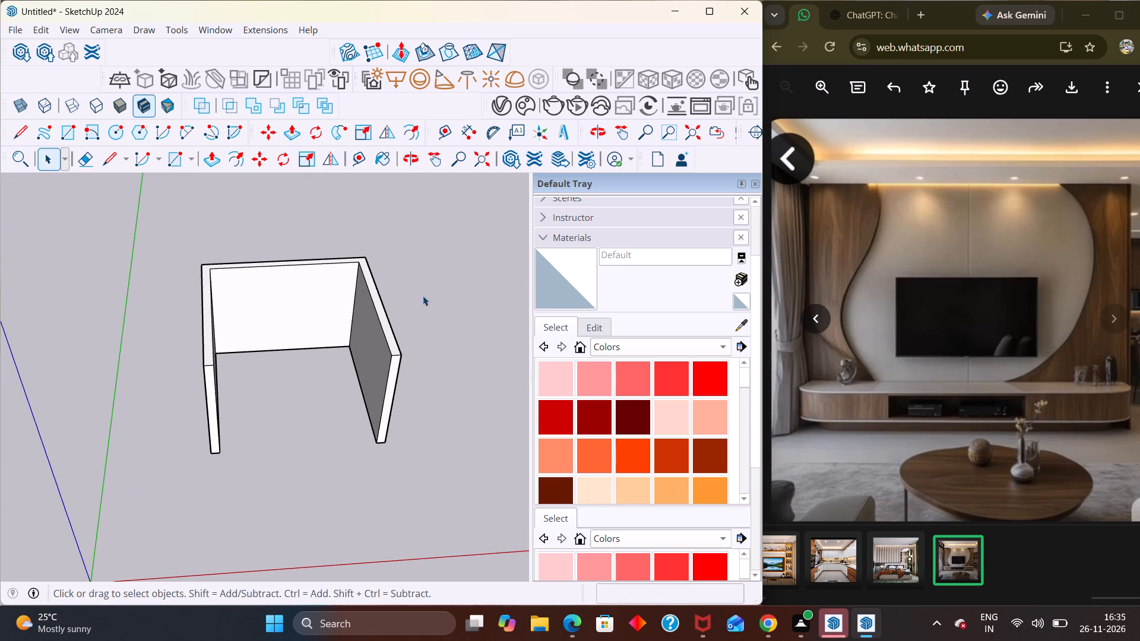
pyautogui.rightClick(423, 296)
pyautogui.click(451, 345)
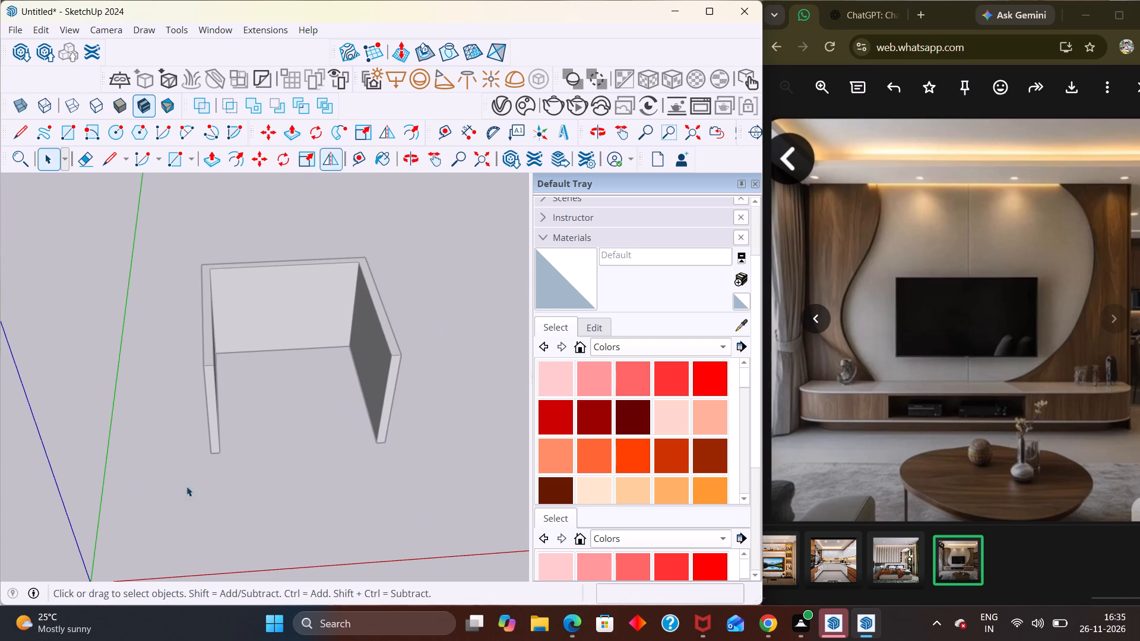
pyautogui.press('r')
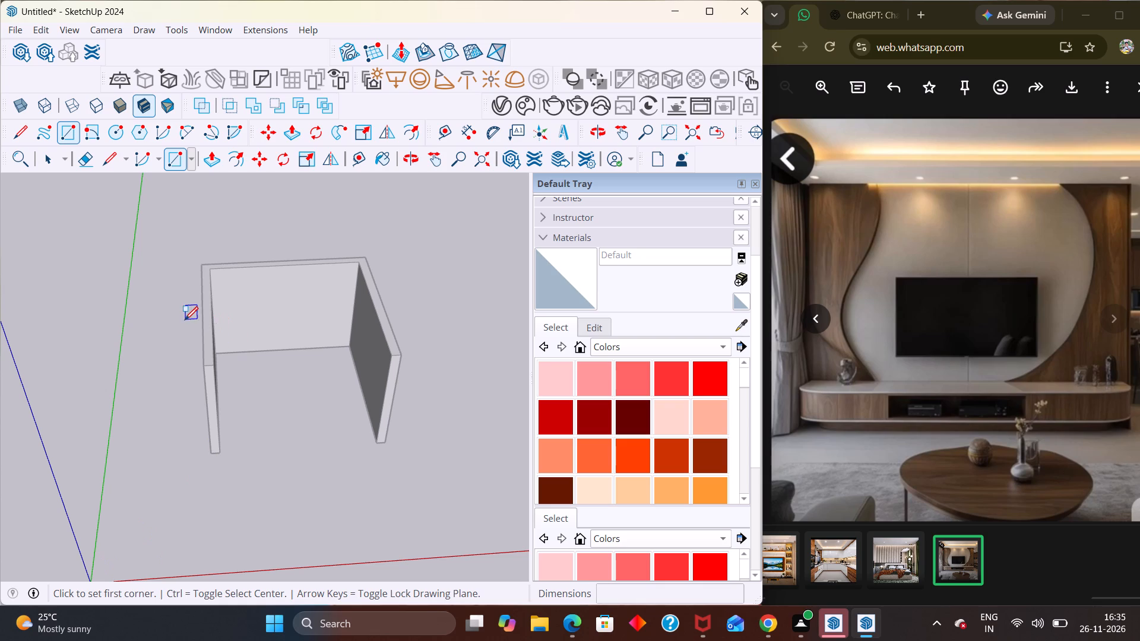
pyautogui.click(203, 263)
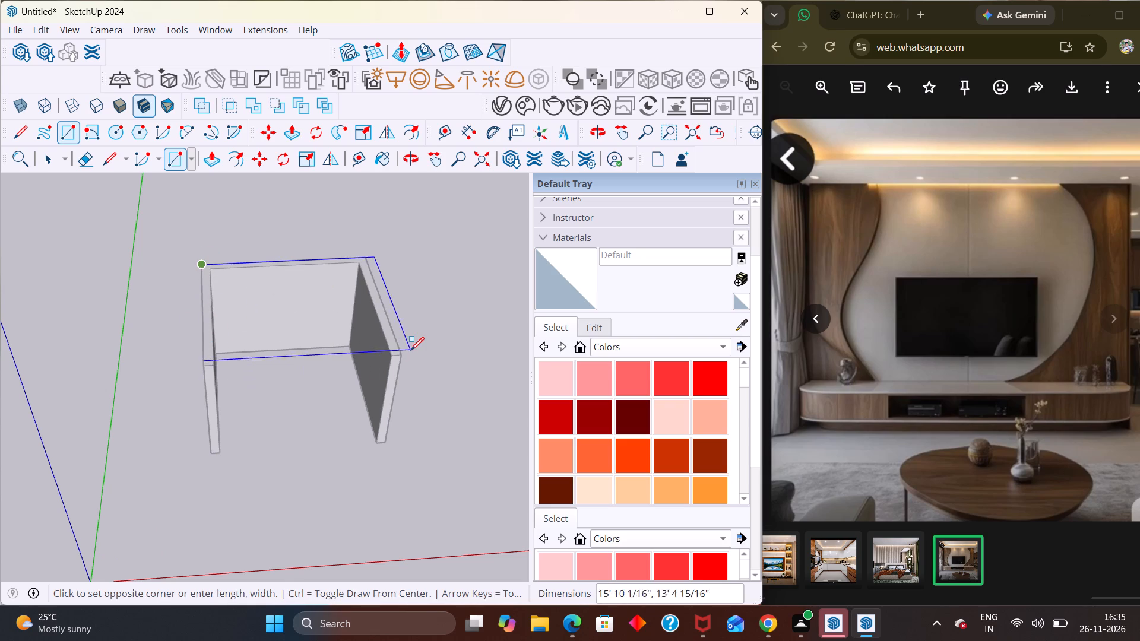
pyautogui.click(404, 355)
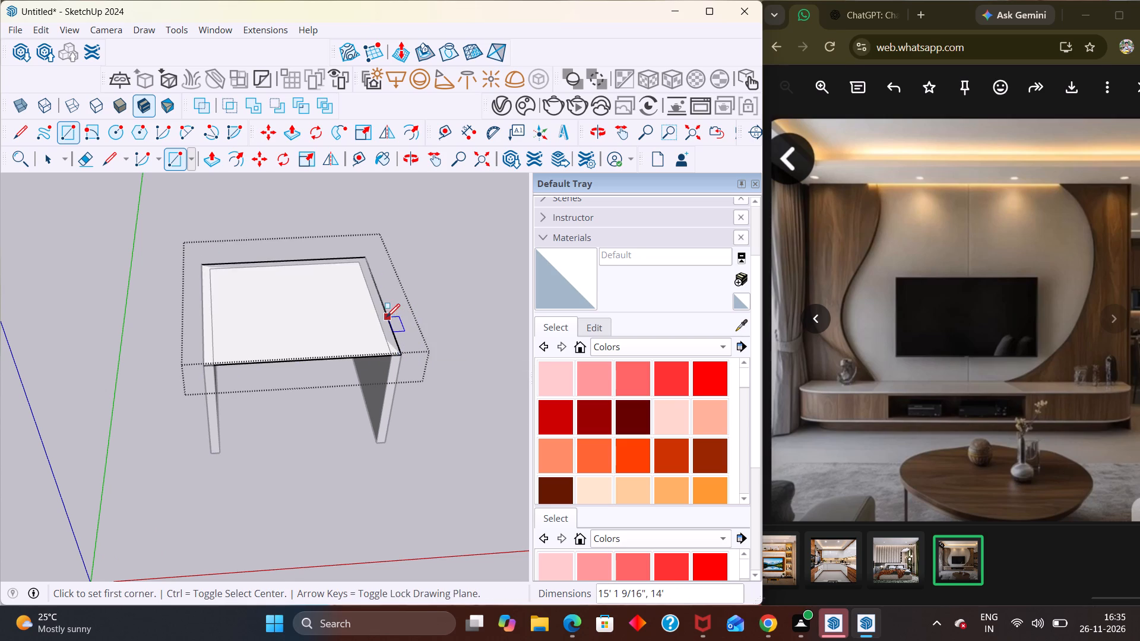
# Extrude the ceiling rectangle up 6" to form a slab.
pyautogui.press('space')
pyautogui.press('p')
pyautogui.click(297, 344)
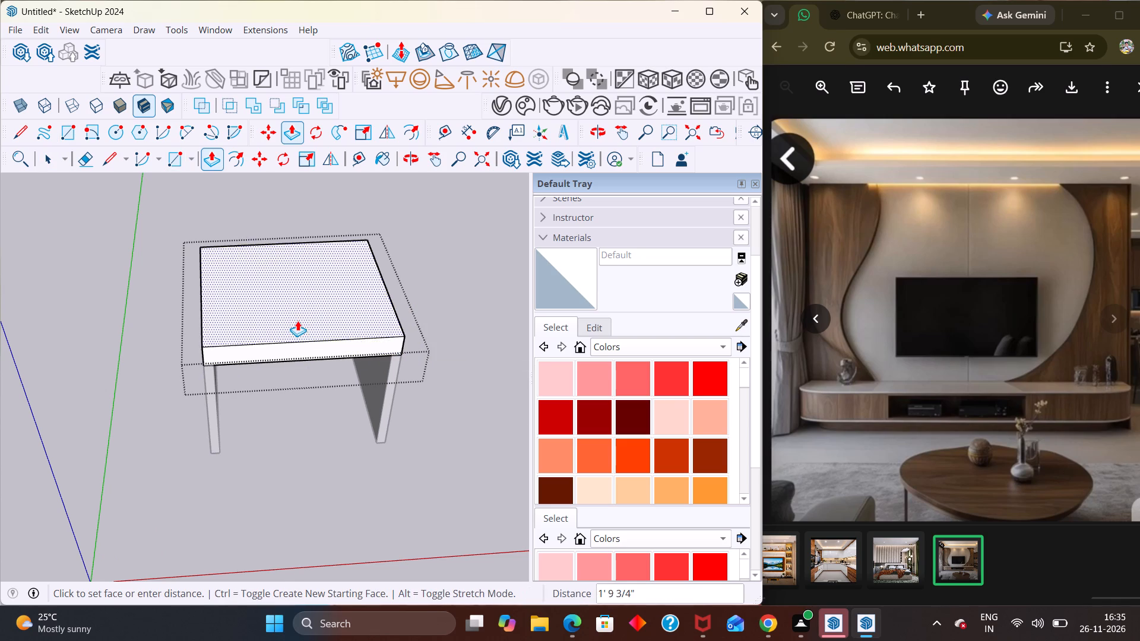
pyautogui.press('6')
pyautogui.hotkey('shift', '"')
pyautogui.press('Return')
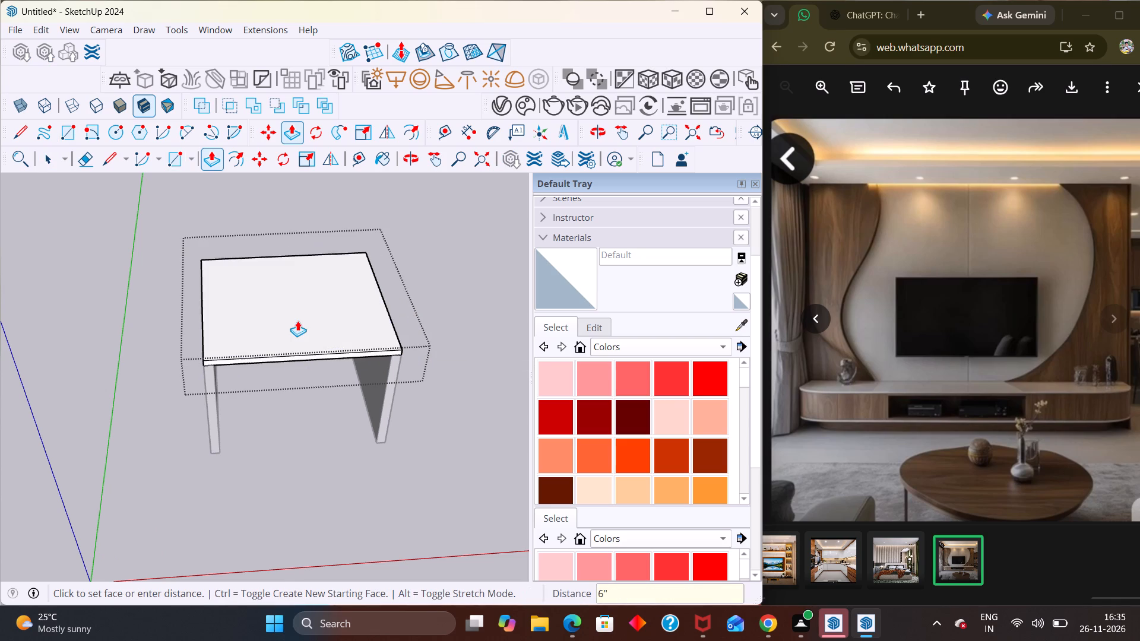
pyautogui.press('space')
pyautogui.click(493, 366)
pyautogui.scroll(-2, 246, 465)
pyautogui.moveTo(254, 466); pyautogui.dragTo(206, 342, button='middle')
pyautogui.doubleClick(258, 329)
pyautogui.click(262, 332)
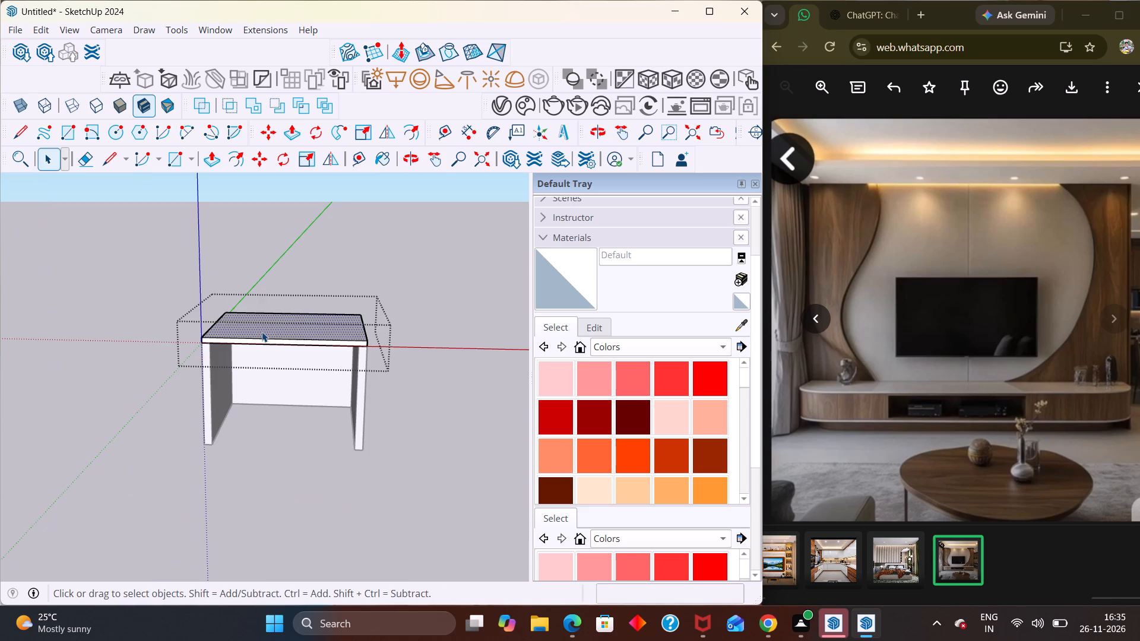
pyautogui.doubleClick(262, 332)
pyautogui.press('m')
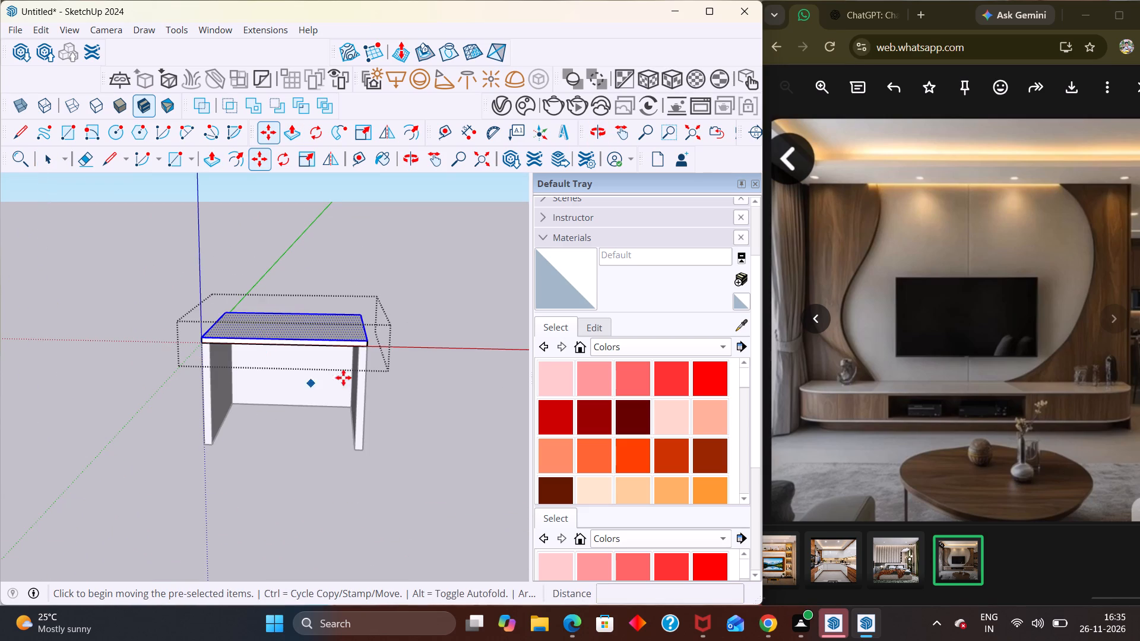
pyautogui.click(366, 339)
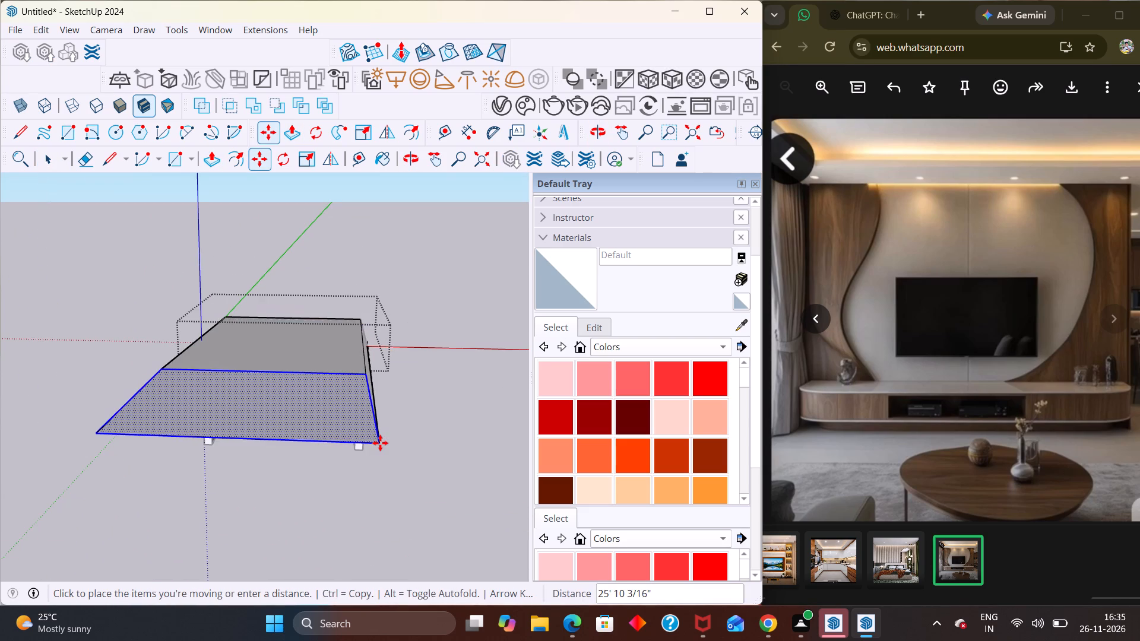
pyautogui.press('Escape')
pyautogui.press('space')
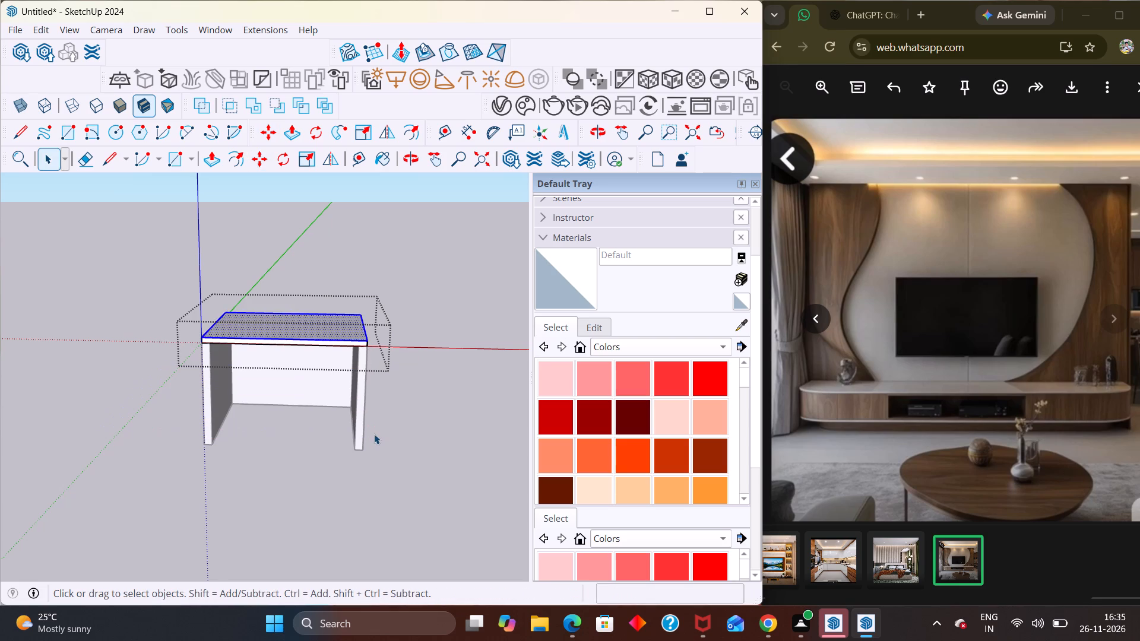
# Move the whole 6" slab from the wall tops down to the base of the walls to serve as the floor.
pyautogui.scroll(2, 290, 351)
pyautogui.doubleClick(302, 320)
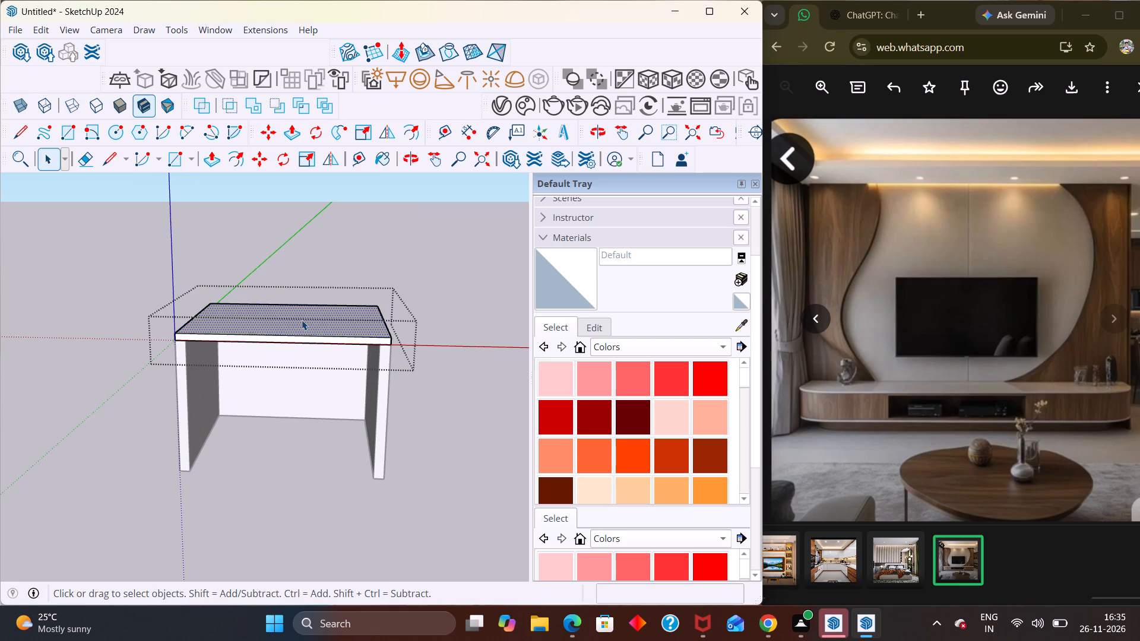
pyautogui.doubleClick(304, 333)
pyautogui.tripleClick(304, 341)
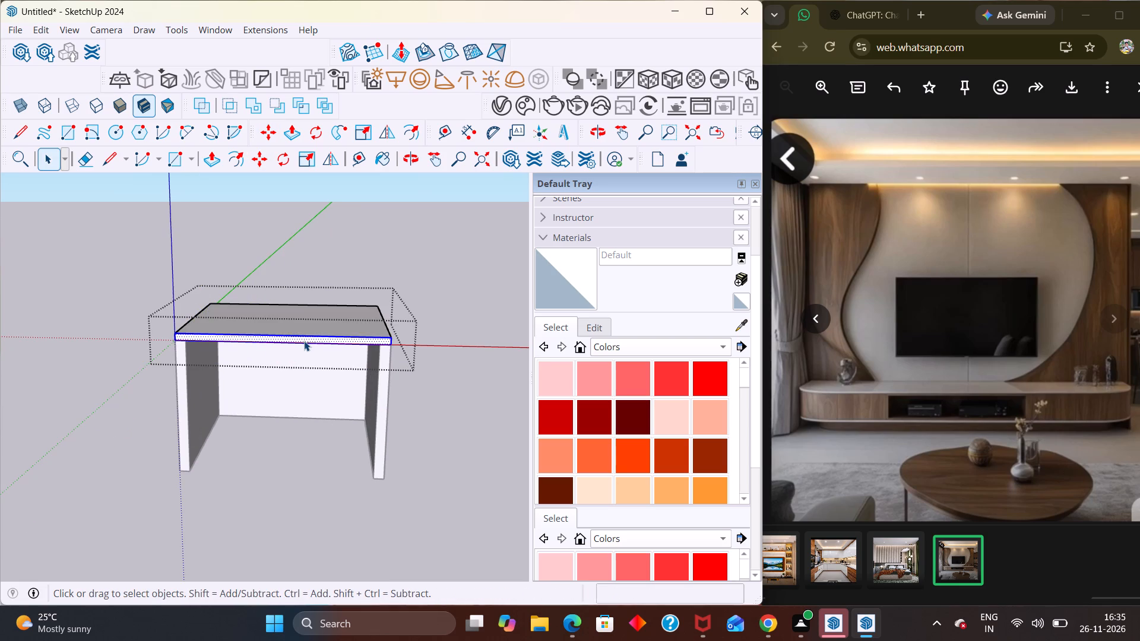
pyautogui.click(304, 341)
pyautogui.press('m')
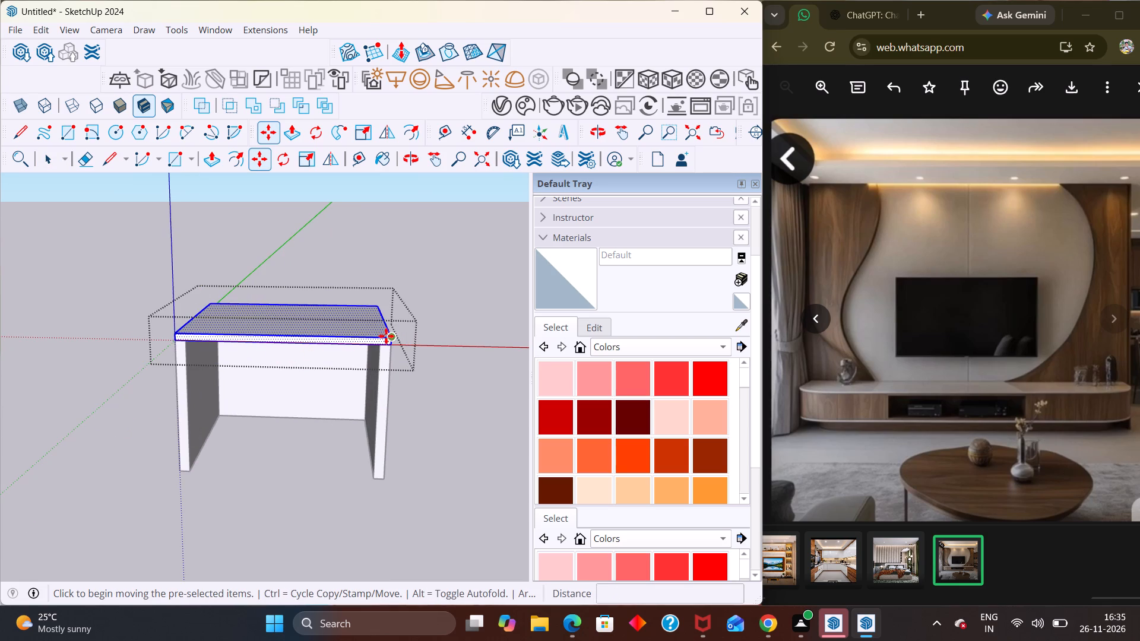
pyautogui.click(398, 337)
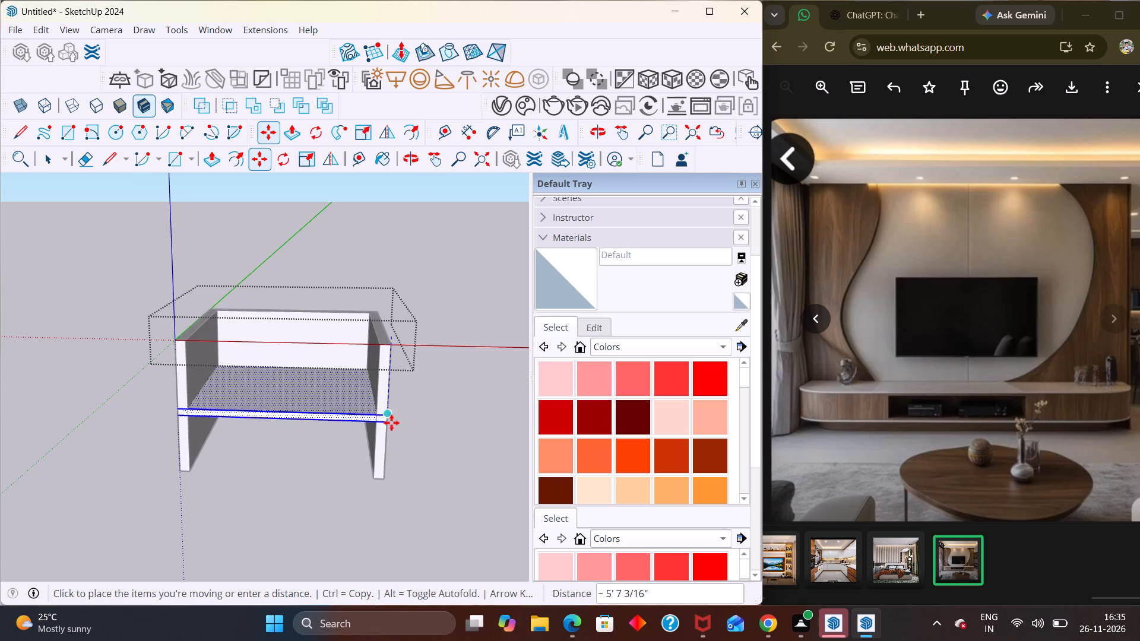
pyautogui.click(382, 481)
pyautogui.press('space')
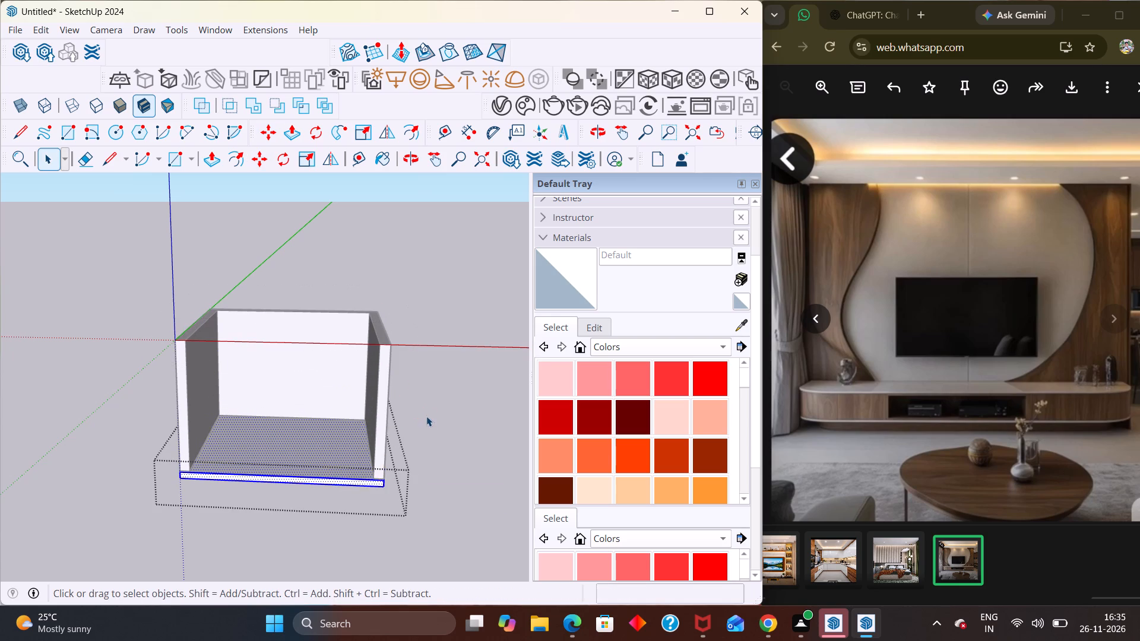
pyautogui.click(426, 420)
# Move the floor slab group up 1 1/8" to close the gap beneath the walls.
pyautogui.scroll(-2, 426, 416)
pyautogui.moveTo(243, 464); pyautogui.dragTo(118, 391, button='middle')
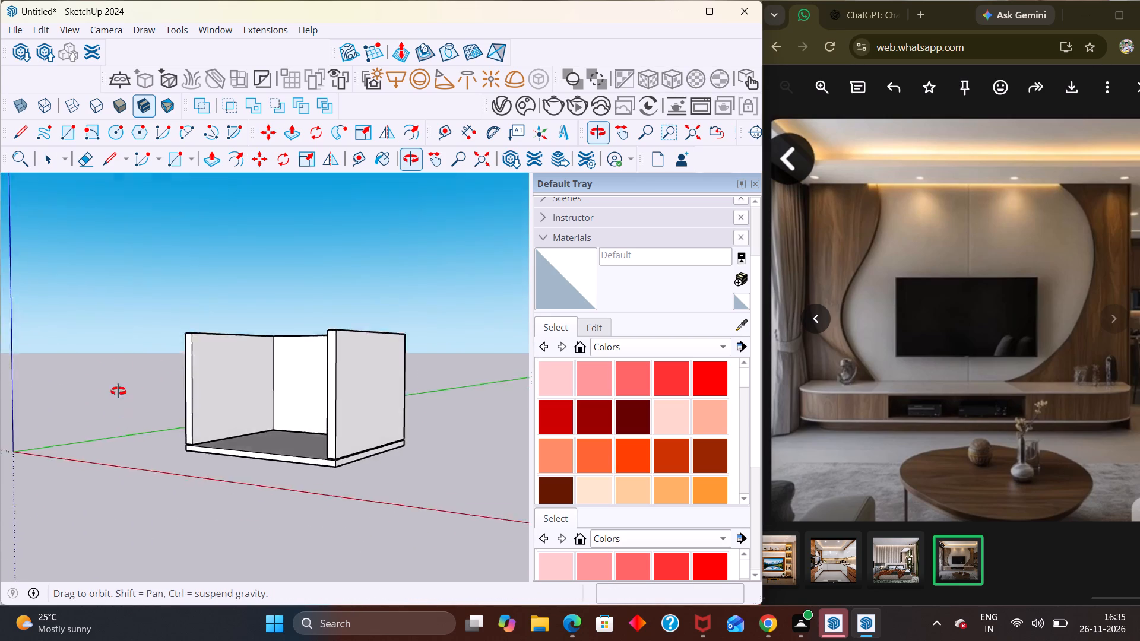
pyautogui.moveTo(118, 391); pyautogui.dragTo(116, 341, button='middle')
pyautogui.scroll(9, 309, 477)
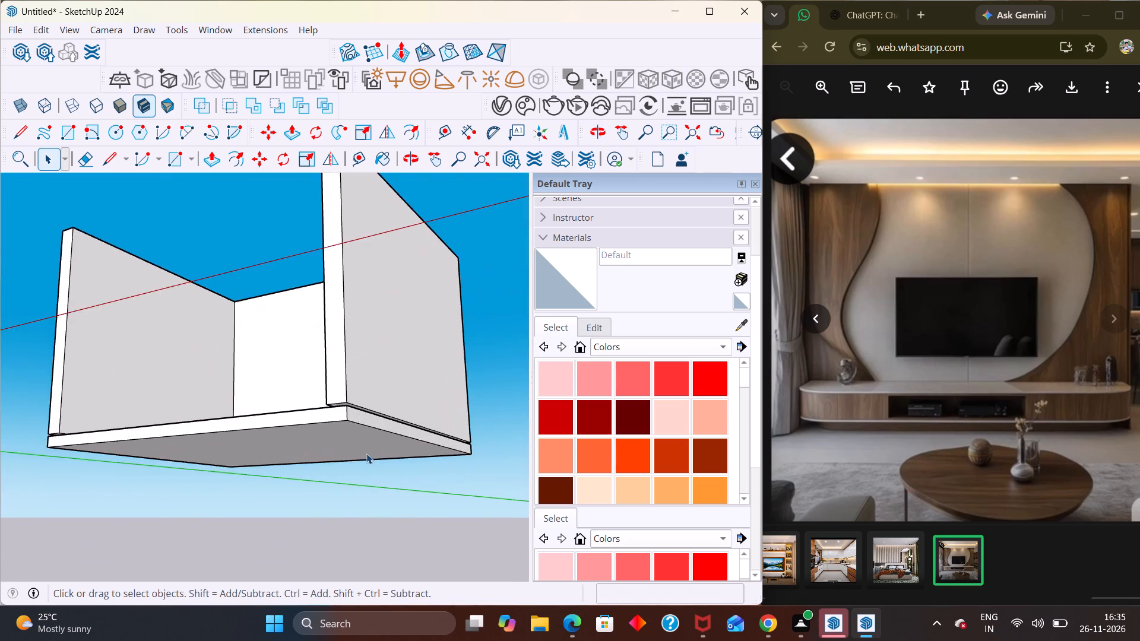
pyautogui.moveTo(357, 453); pyautogui.dragTo(216, 412, button='middle')
pyautogui.scroll(16, 140, 334)
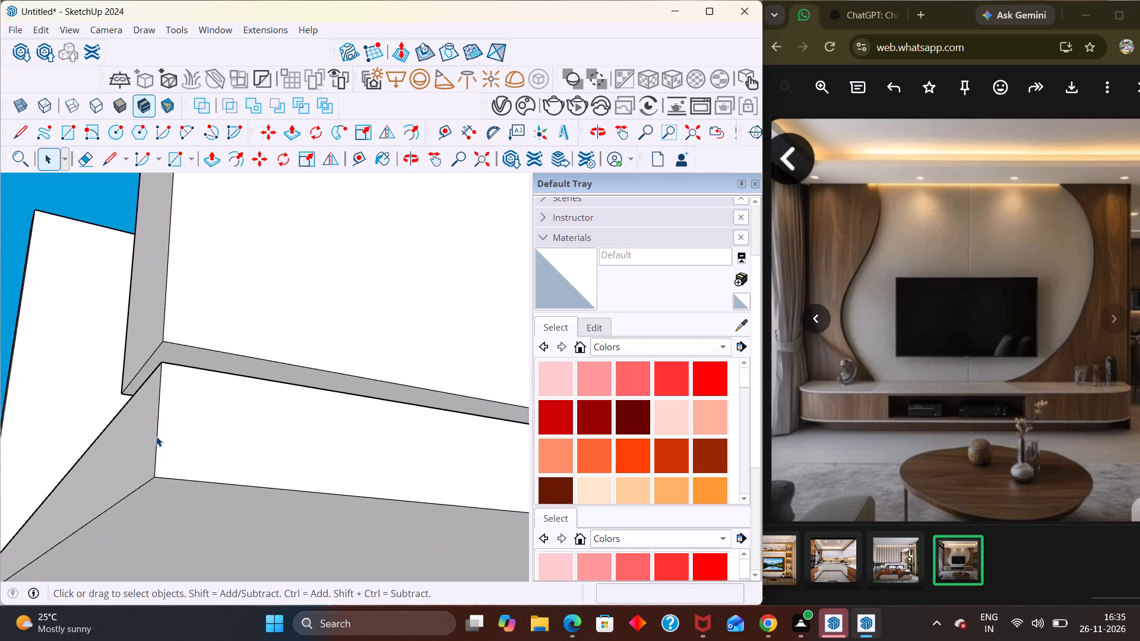
pyautogui.scroll(1, 156, 436)
pyautogui.doubleClick(174, 448)
pyautogui.press('m')
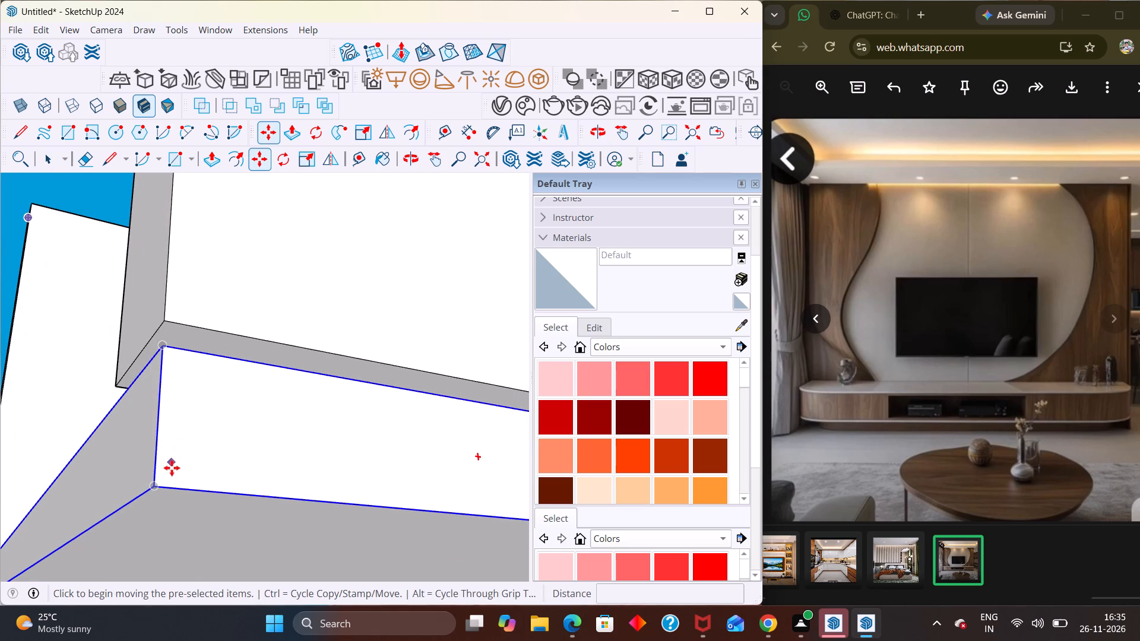
pyautogui.click(151, 485)
pyautogui.click(151, 458)
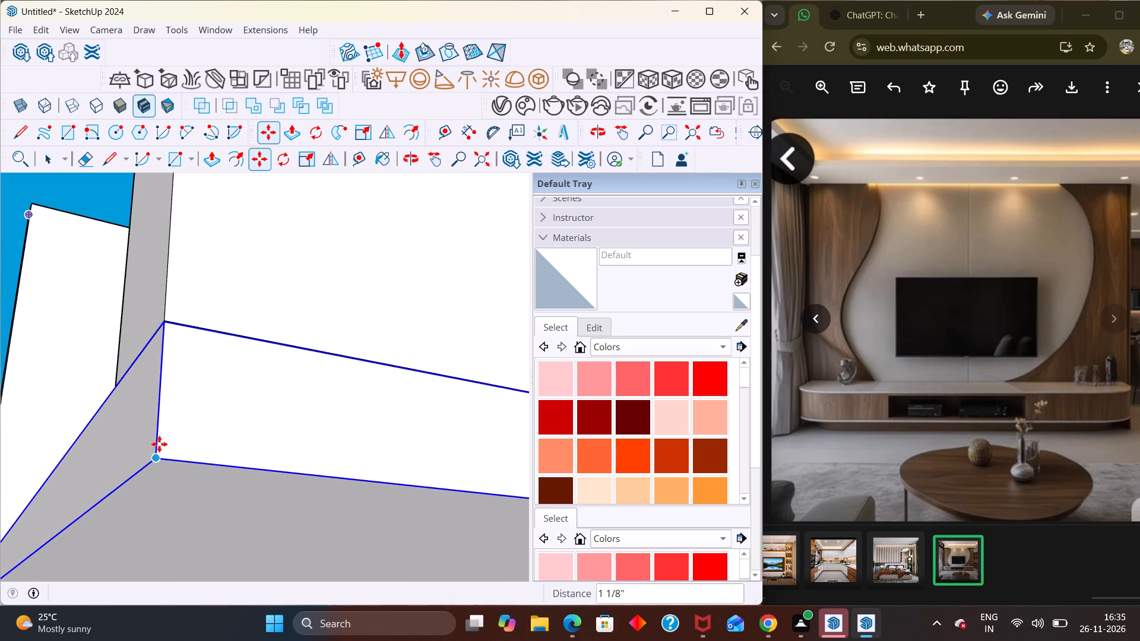
pyautogui.scroll(1, 164, 442)
pyautogui.scroll(-9, 168, 442)
pyautogui.press('space')
pyautogui.scroll(-14, 200, 476)
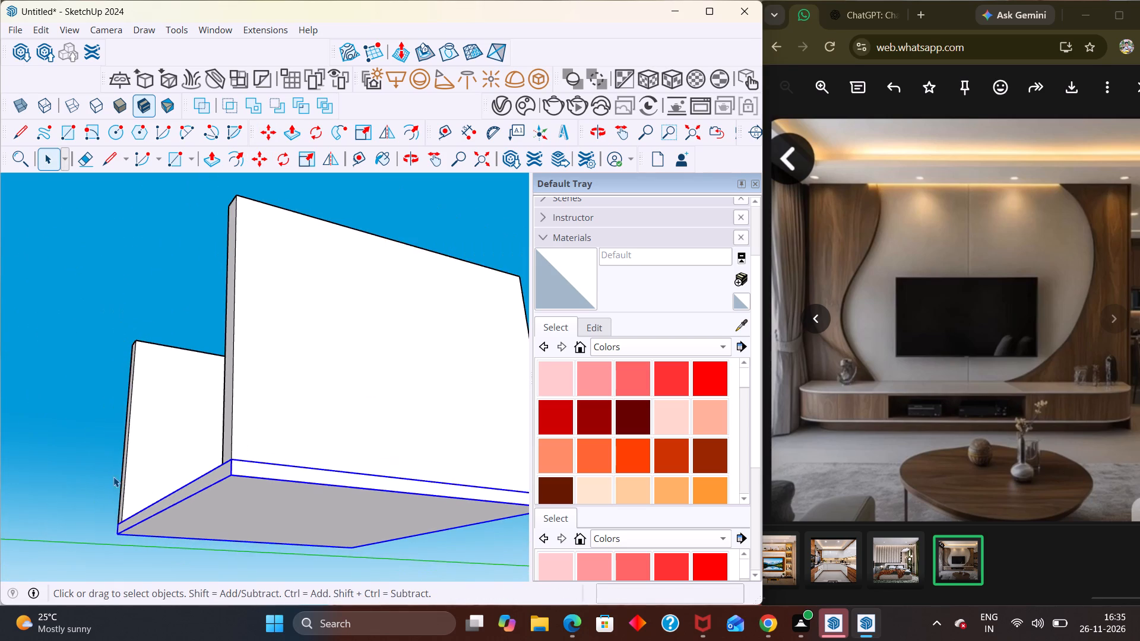
pyautogui.click(111, 475)
# Examine the room shell from several sides to check how the floor slab fits against the walls.
pyautogui.scroll(-2, 111, 475)
pyautogui.moveTo(151, 516); pyautogui.dragTo(235, 573, button='middle')
pyautogui.moveTo(169, 491); pyautogui.dragTo(318, 591, button='middle')
pyautogui.scroll(-4, 232, 433)
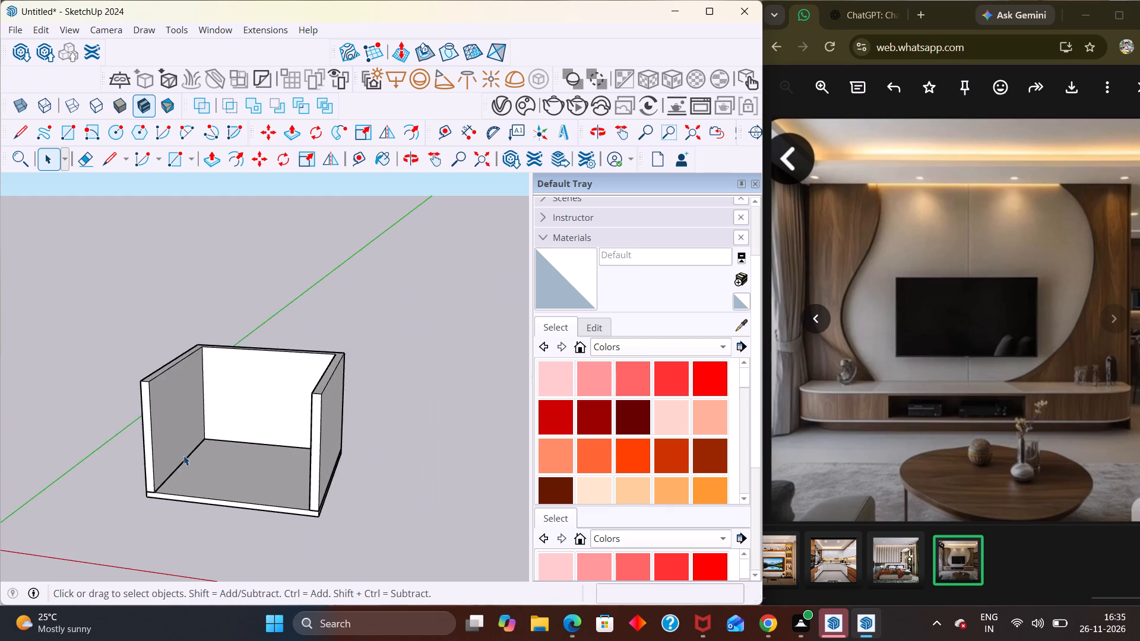
pyautogui.moveTo(173, 486); pyautogui.dragTo(375, 455, button='middle')
pyautogui.moveTo(368, 458); pyautogui.dragTo(332, 467, button='middle')
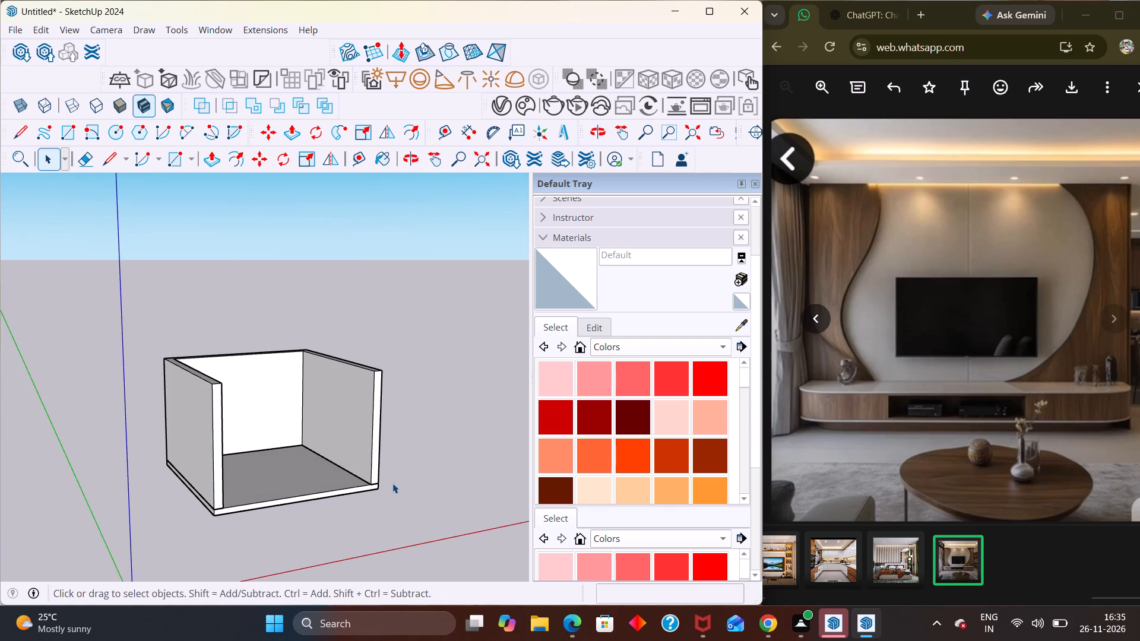
pyautogui.moveTo(385, 489); pyautogui.dragTo(364, 444, button='middle')
pyautogui.scroll(1, 352, 489)
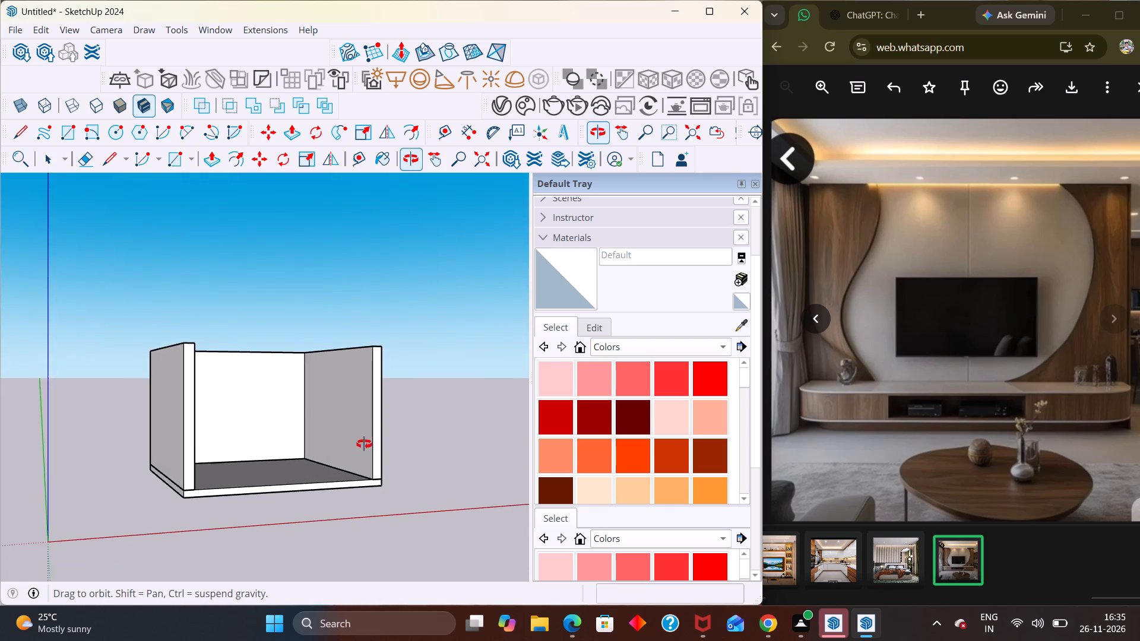
pyautogui.moveTo(364, 444); pyautogui.dragTo(476, 452, button='middle')
pyautogui.scroll(-6, 470, 458)
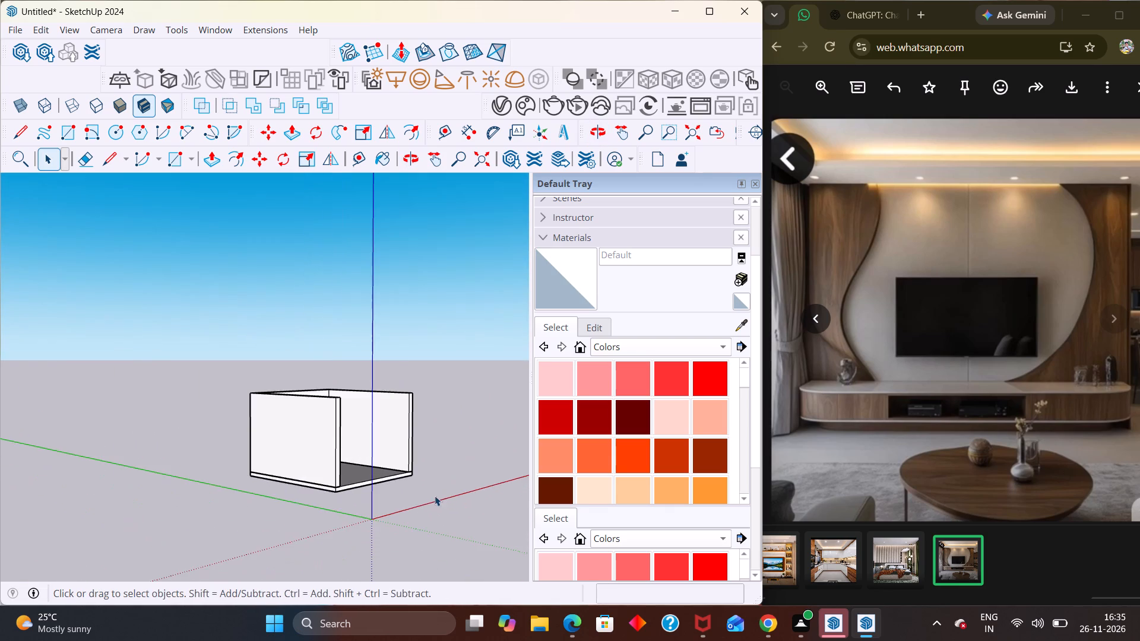
pyautogui.moveTo(423, 500); pyautogui.dragTo(246, 579, button='middle')
# Move the walls and floor slab together to a clear spot farther from the origin.
pyautogui.moveTo(425, 522); pyautogui.dragTo(195, 341)
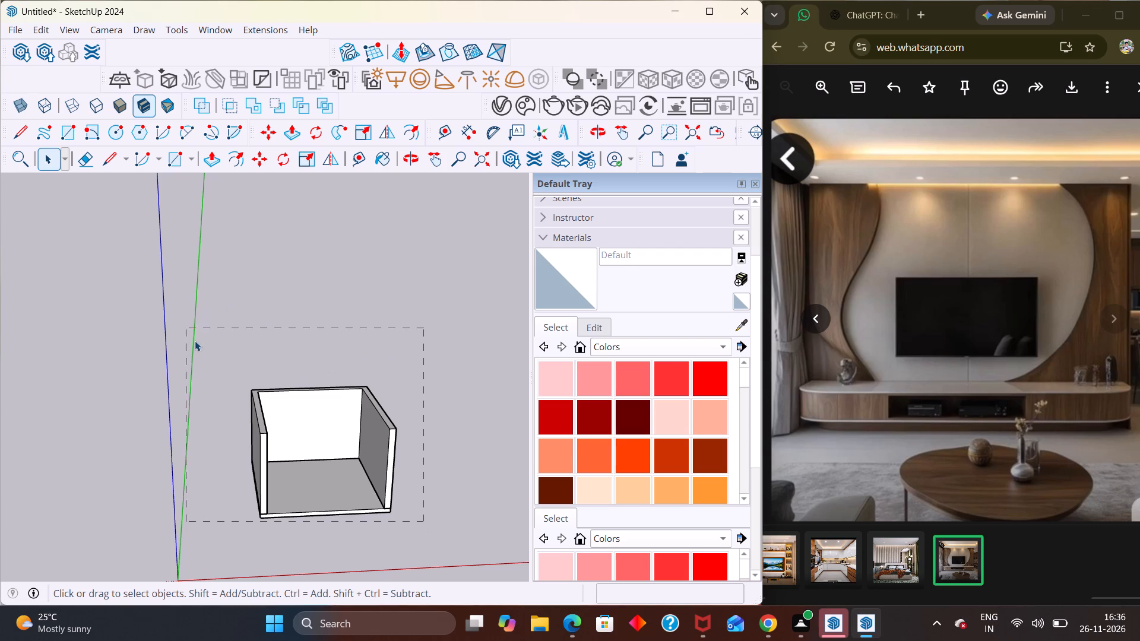
pyautogui.moveTo(195, 341); pyautogui.dragTo(199, 342)
pyautogui.moveTo(262, 448); pyautogui.dragTo(129, 461, button='middle')
pyautogui.press('m')
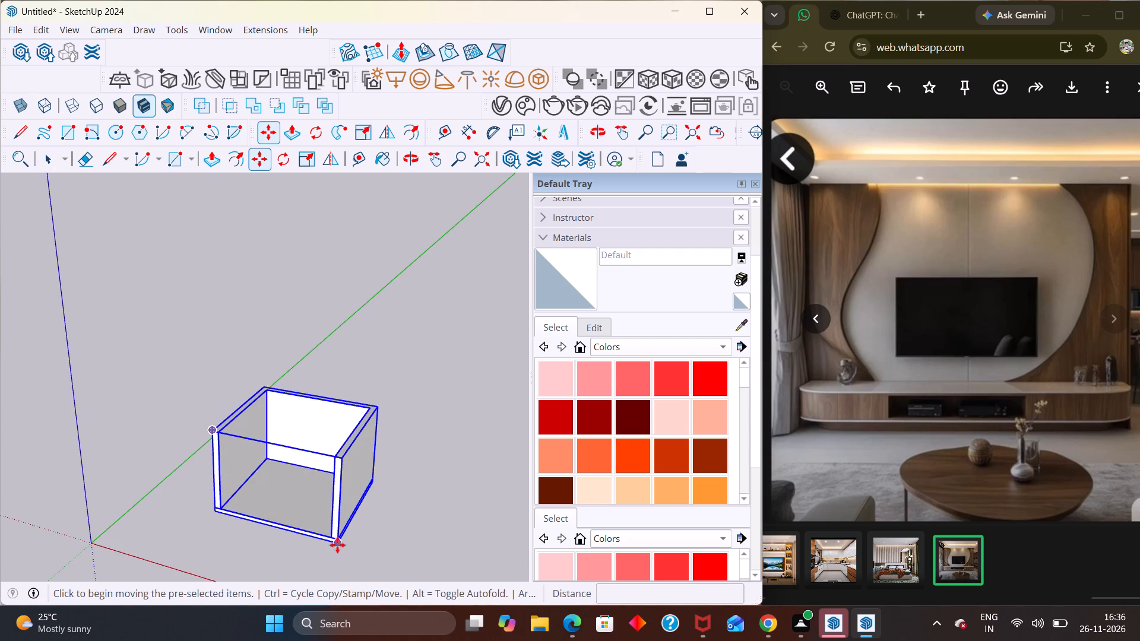
pyautogui.click(335, 543)
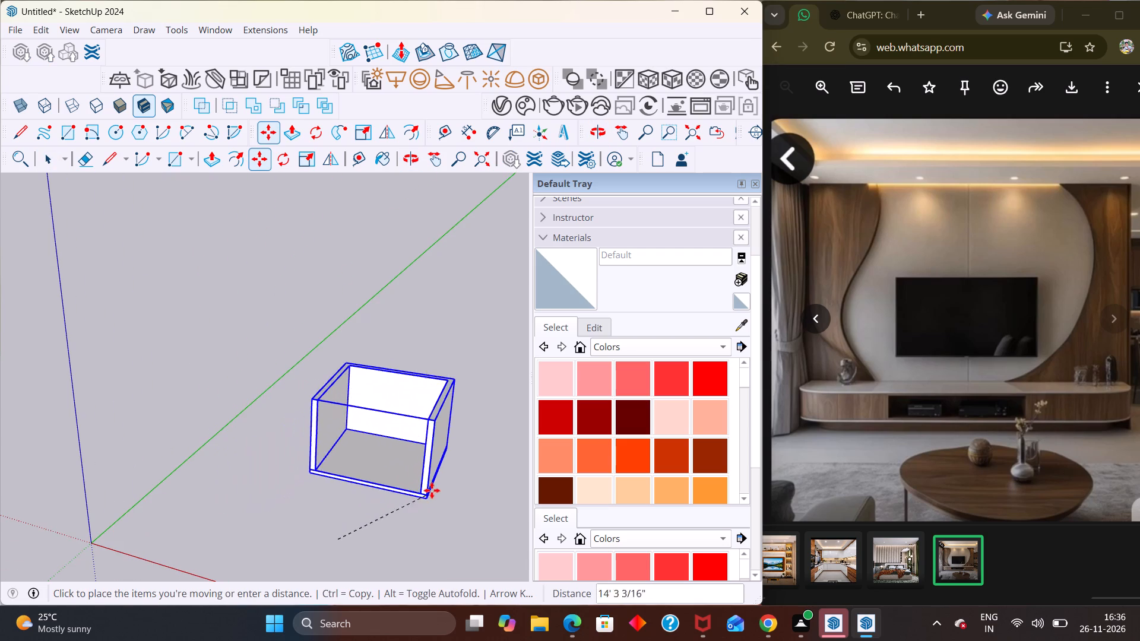
pyautogui.click(502, 499)
pyautogui.scroll(-4, 413, 467)
pyautogui.press('space')
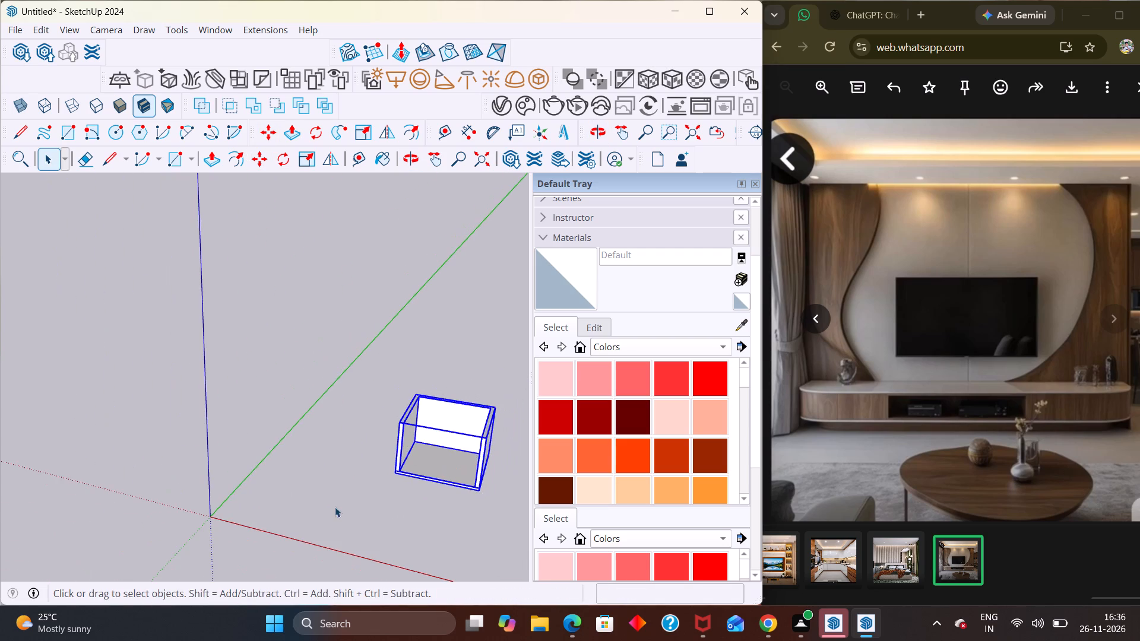
pyautogui.click(335, 507)
# Examine the open room shell from the front, focusing on the inner back wall intended for the TV design.
pyautogui.moveTo(468, 526); pyautogui.dragTo(501, 404, button='middle')
pyautogui.scroll(3, 516, 411)
pyautogui.moveTo(354, 485); pyautogui.dragTo(183, 527, button='middle')
pyautogui.scroll(1, 244, 512)
pyautogui.scroll(-12, 183, 527)
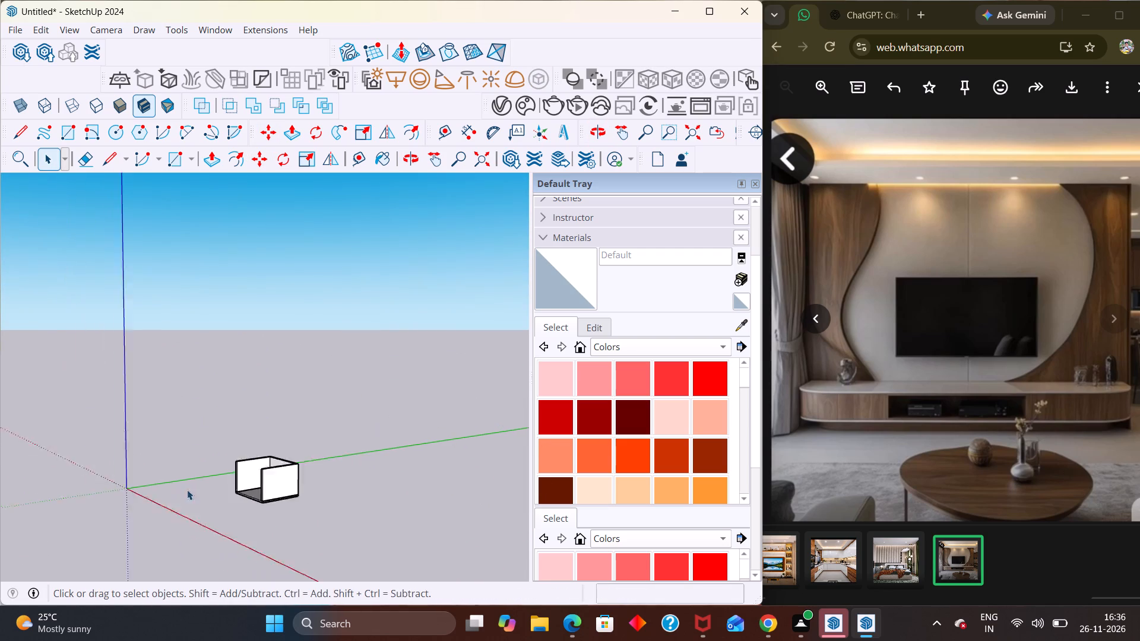
pyautogui.scroll(-1, 187, 490)
pyautogui.scroll(1, 221, 499)
pyautogui.moveTo(221, 499); pyautogui.dragTo(508, 440, button='middle')
pyautogui.scroll(2, 484, 507)
pyautogui.scroll(3, 209, 375)
pyautogui.moveTo(145, 389); pyautogui.dragTo(141, 462, button='middle')
pyautogui.scroll(2, 230, 499)
pyautogui.moveTo(246, 531); pyautogui.dragTo(223, 540, button='middle')
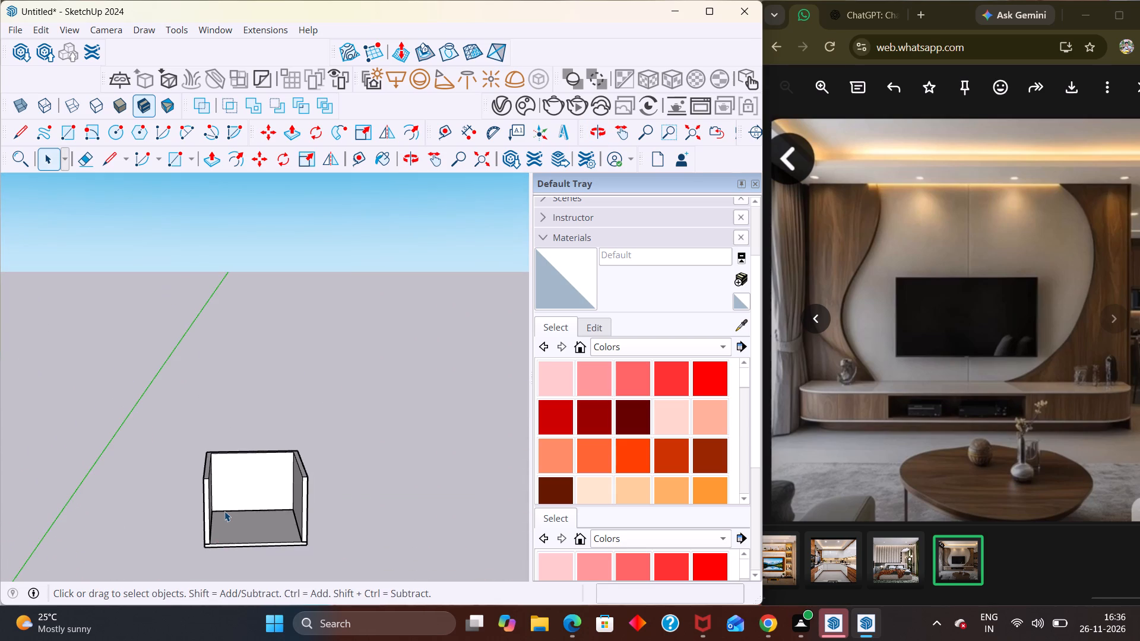
pyautogui.scroll(6, 227, 503)
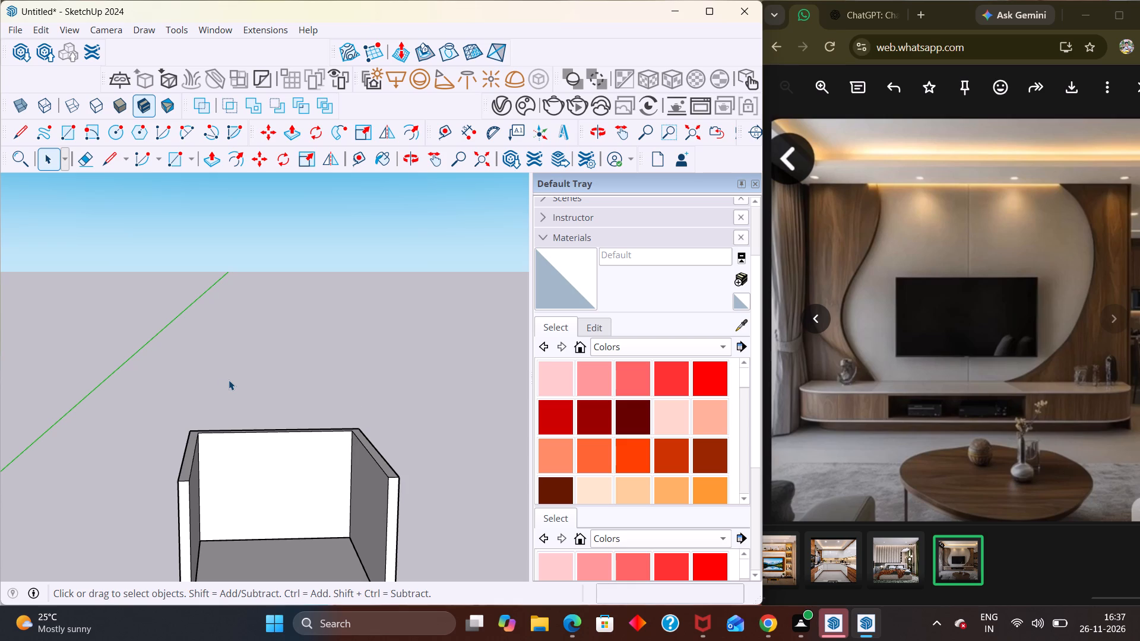
pyautogui.scroll(-1, 293, 414)
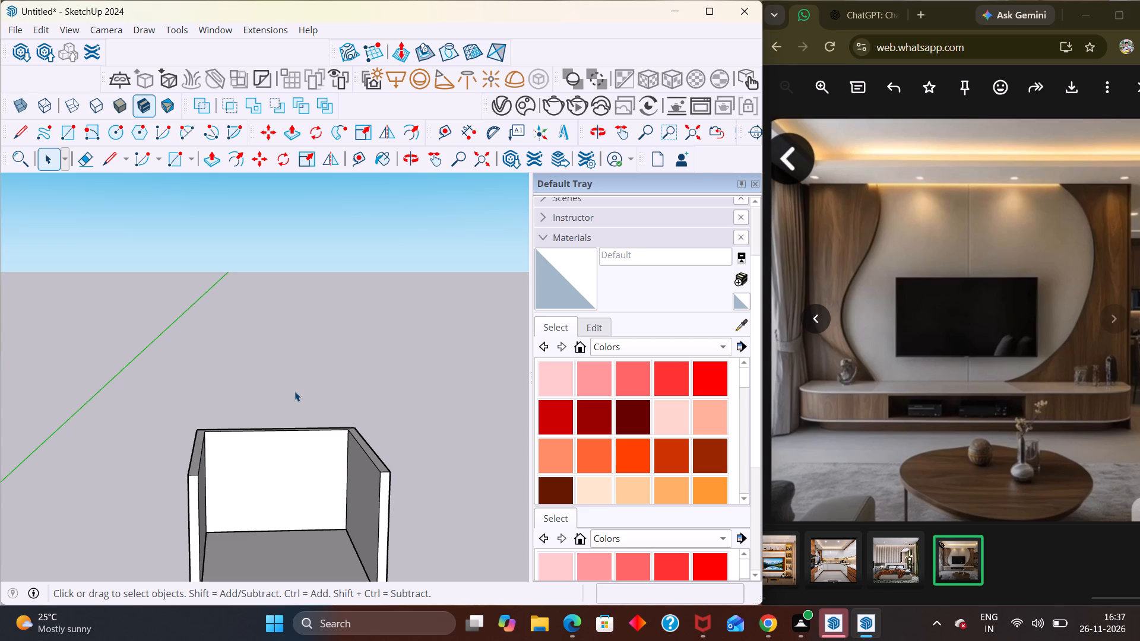
pyautogui.scroll(-2, 270, 401)
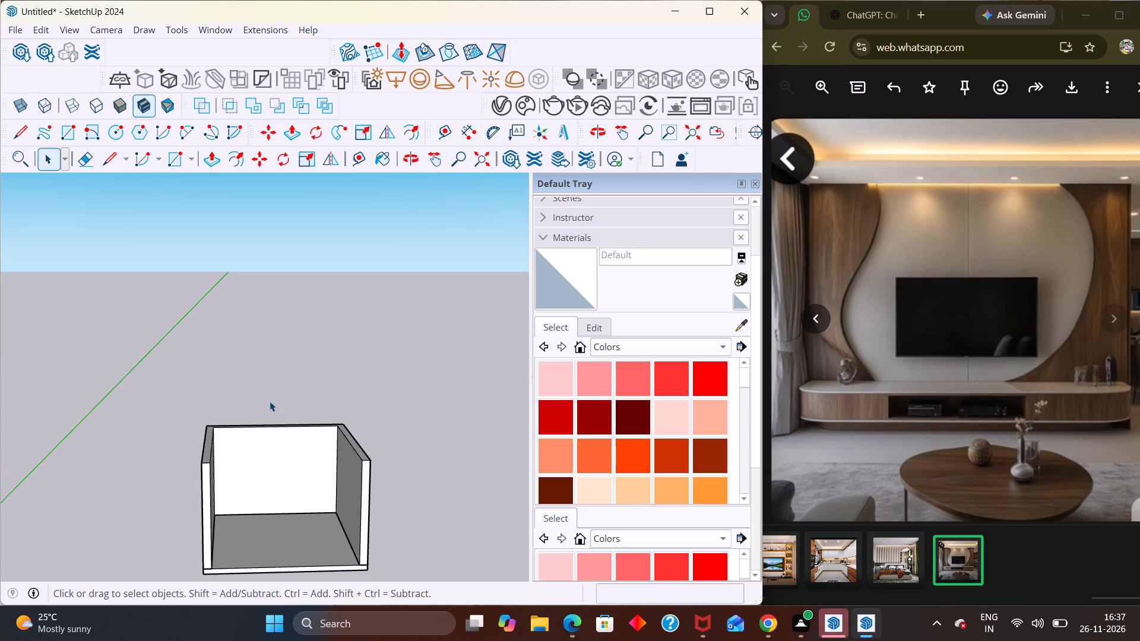
pyautogui.scroll(-6, 286, 402)
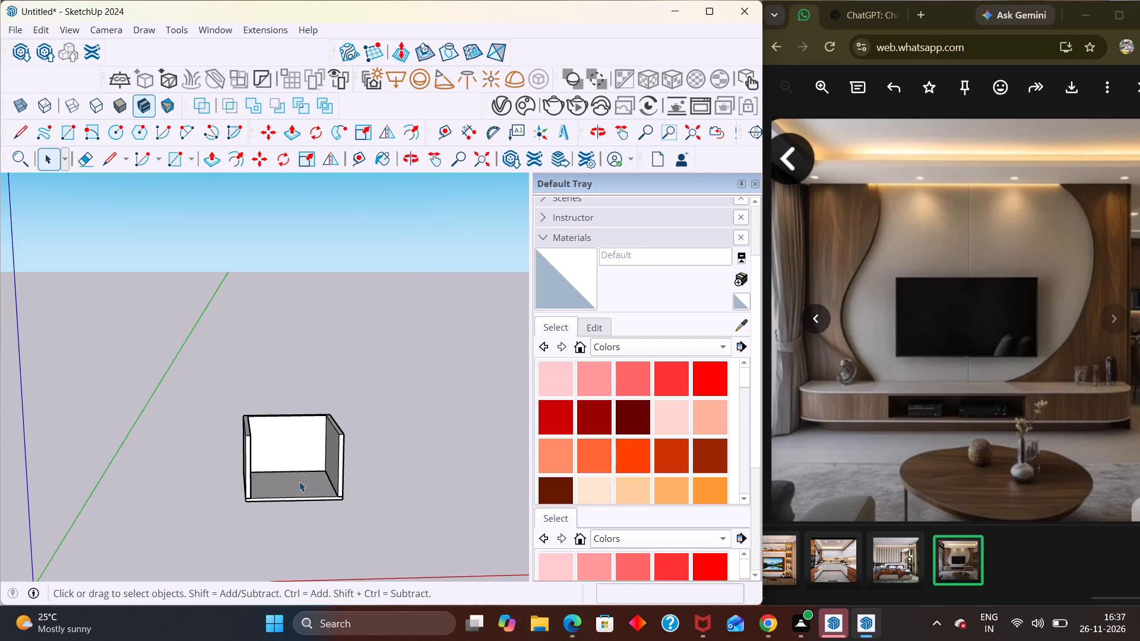
pyautogui.moveTo(293, 492); pyautogui.dragTo(296, 440, button='middle')
pyautogui.scroll(6, 296, 440)
pyautogui.moveTo(283, 499); pyautogui.dragTo(278, 532, button='middle')
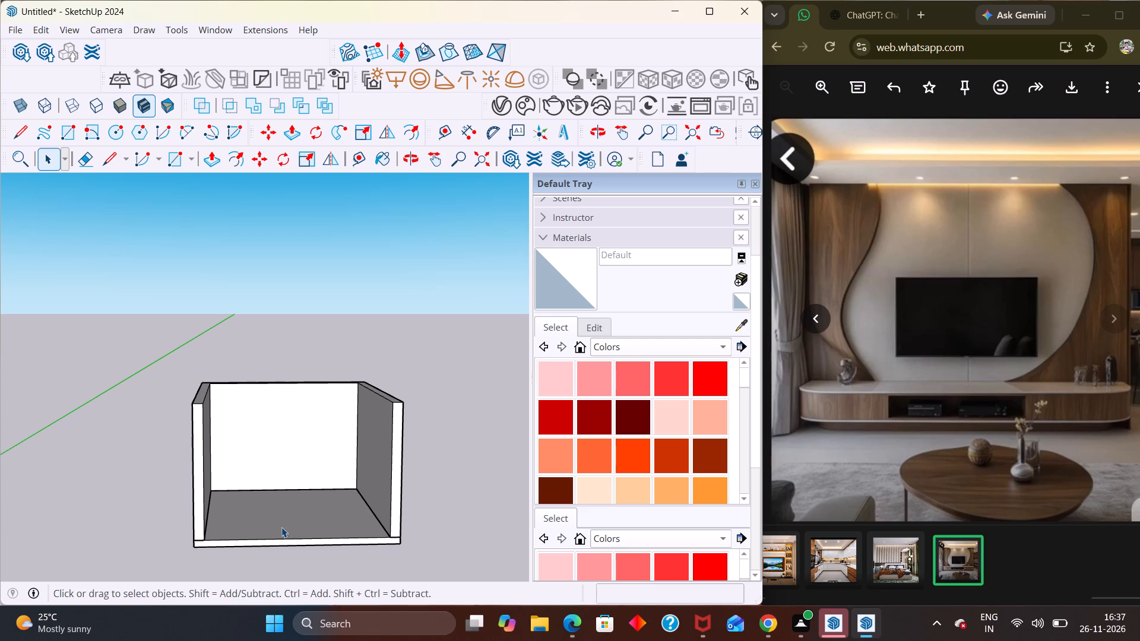
pyautogui.scroll(-2, 382, 519)
pyautogui.moveTo(277, 477); pyautogui.dragTo(283, 513, button='middle')
pyautogui.scroll(2, 311, 505)
pyautogui.moveTo(382, 499); pyautogui.dragTo(437, 469, button='middle')
pyautogui.scroll(4, 436, 461)
pyautogui.moveTo(436, 460); pyautogui.dragTo(450, 415, button='middle')
pyautogui.moveTo(380, 435); pyautogui.dragTo(300, 548, button='middle')
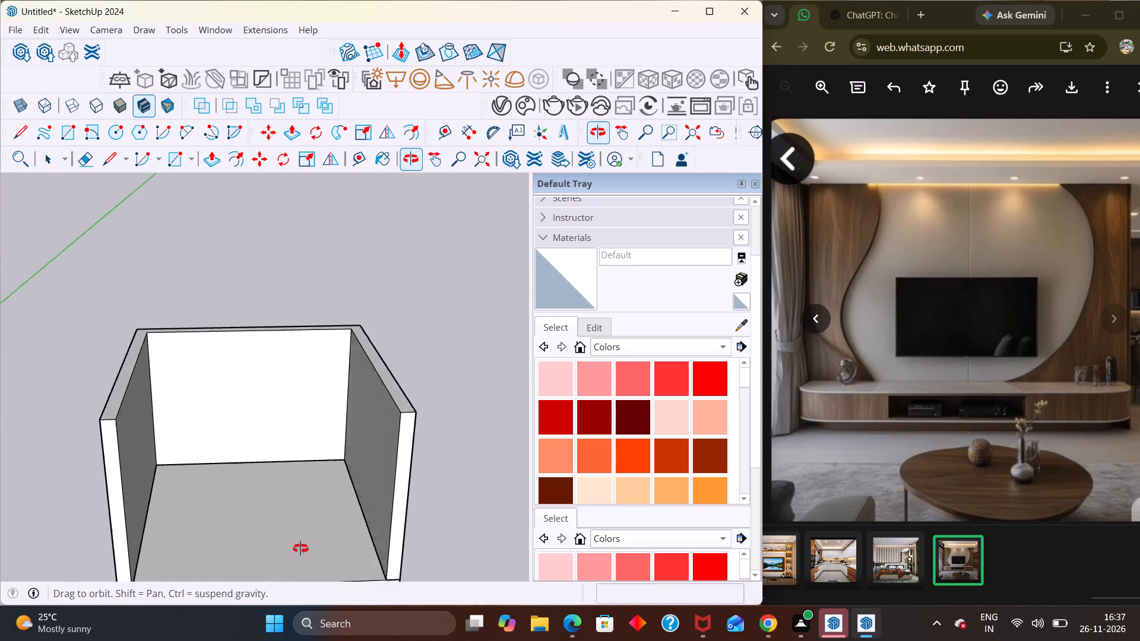
pyautogui.moveTo(300, 548); pyautogui.dragTo(291, 534, button='middle')
pyautogui.scroll(3, 77, 312)
pyautogui.moveTo(159, 378); pyautogui.dragTo(150, 418, button='middle')
pyautogui.scroll(1, 150, 418)
pyautogui.moveTo(244, 482); pyautogui.dragTo(252, 458, button='middle')
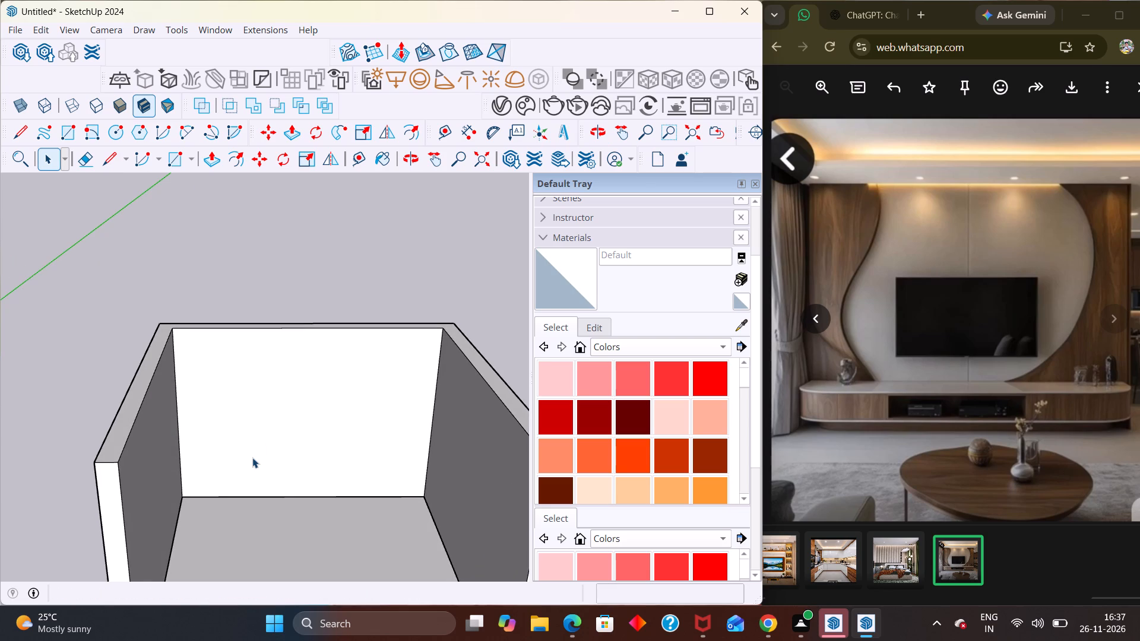
# Draw a rectangle about 12' 6" wide and 2' 1" high low on the back wall for the TV cabinet.
pyautogui.press('r')
pyautogui.scroll(3, 204, 492)
pyautogui.moveTo(204, 512); pyautogui.dragTo(227, 433, button='middle')
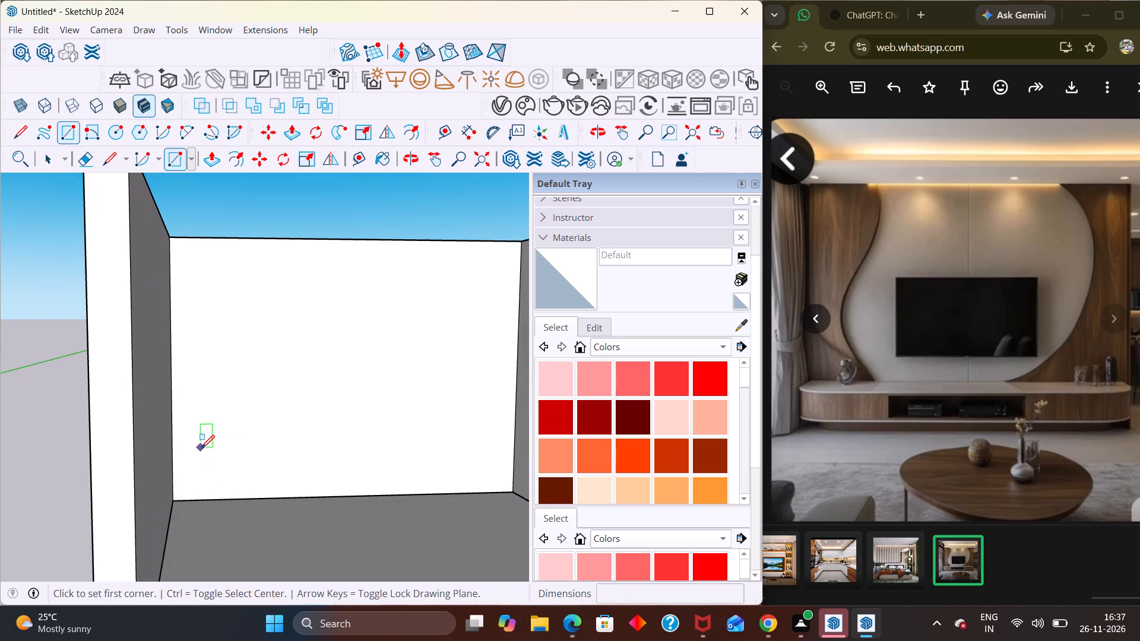
pyautogui.moveTo(206, 481); pyautogui.dragTo(204, 452, button='middle')
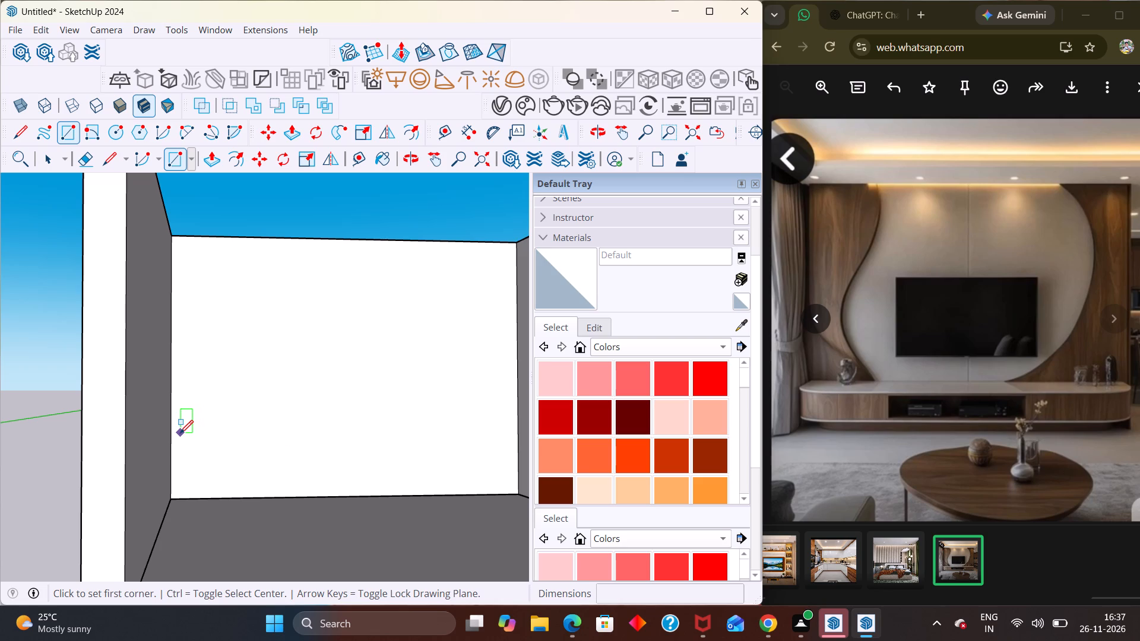
pyautogui.click(191, 430)
pyautogui.scroll(-4, 182, 452)
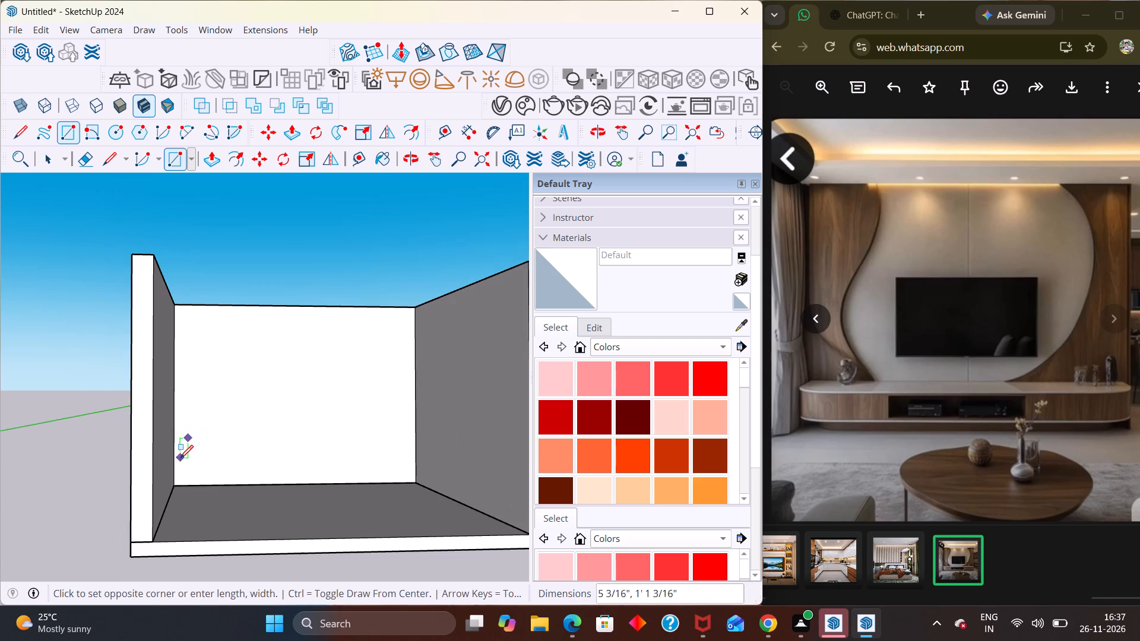
pyautogui.scroll(4, 406, 470)
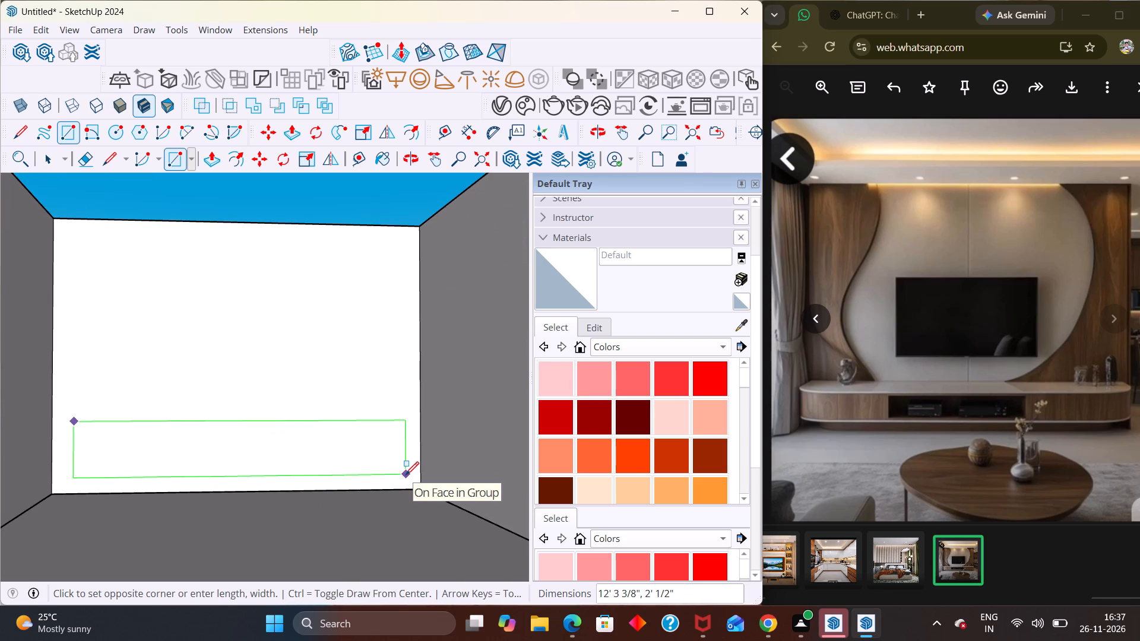
pyautogui.click(411, 476)
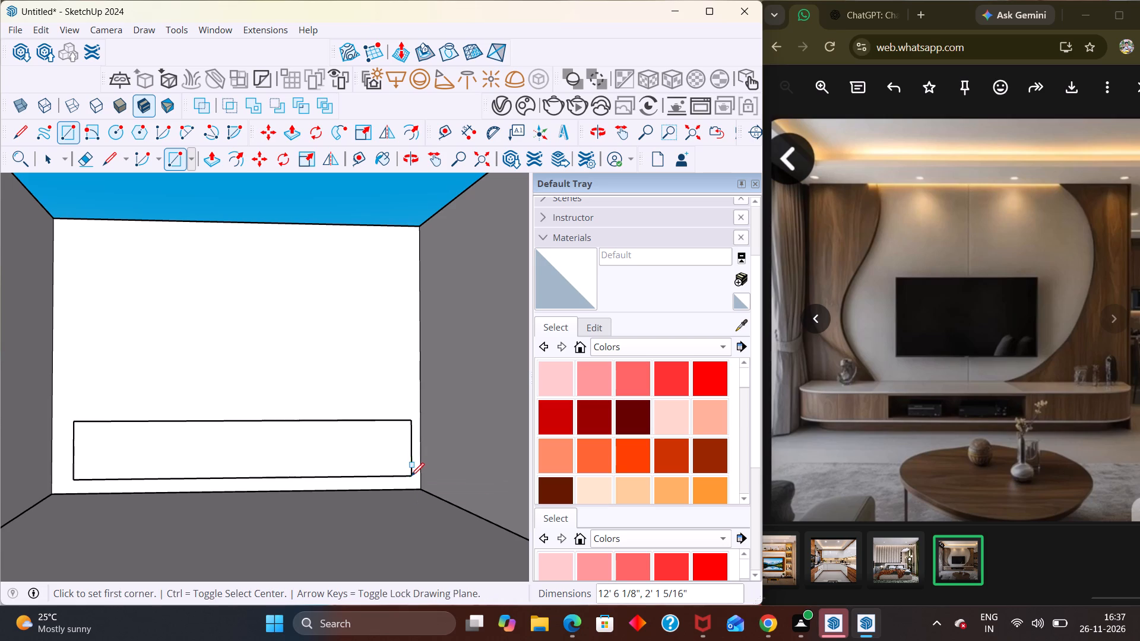
# Make the cabinet rectangle, with its face and edges, into its own group.
pyautogui.press('space')
pyautogui.click(275, 450)
pyautogui.click(275, 450)
pyautogui.rightClick(275, 450)
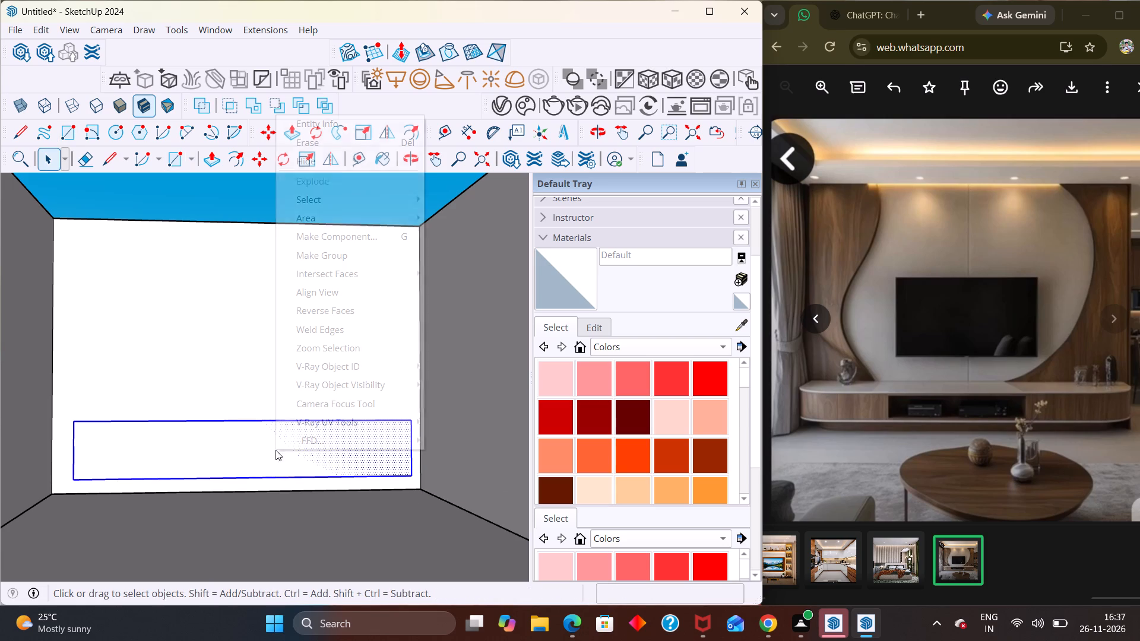
pyautogui.click(333, 261)
# Inside the group, extrude the cabinet rectangle forward from the back wall into a long box.
pyautogui.doubleClick(255, 446)
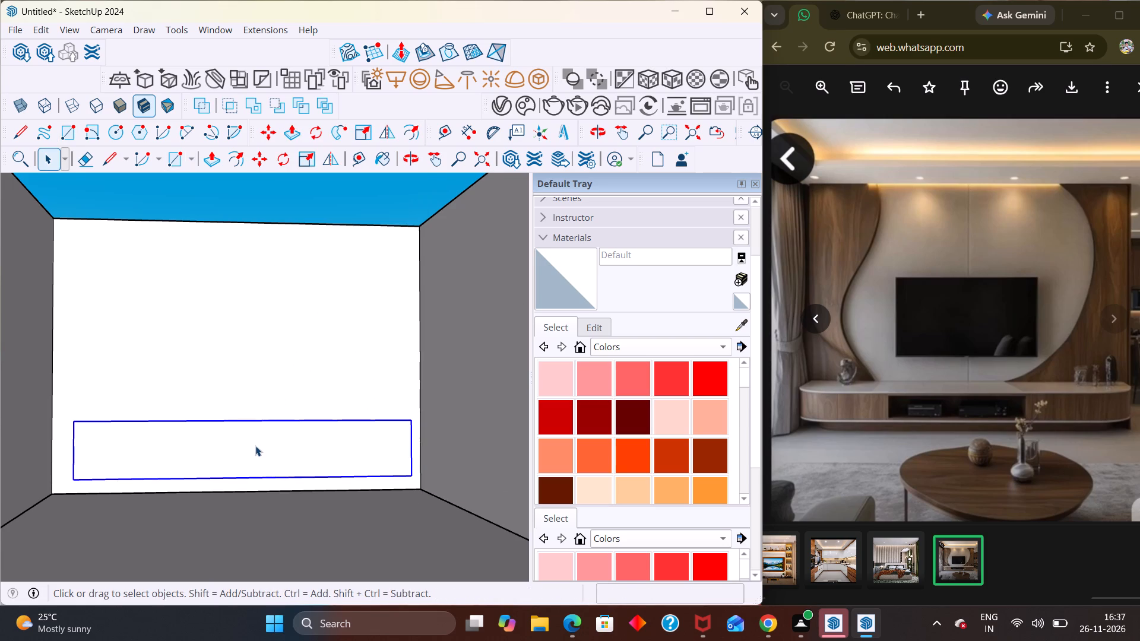
pyautogui.press('p')
pyautogui.click(255, 446)
pyautogui.moveTo(267, 463); pyautogui.dragTo(261, 536, button='middle')
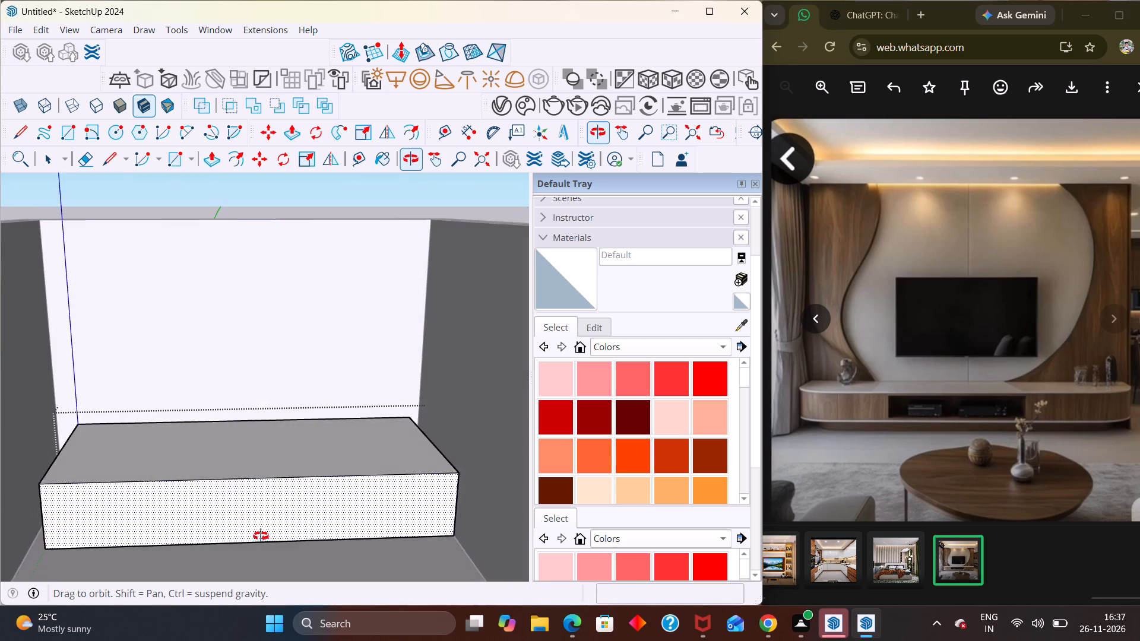
pyautogui.moveTo(261, 536); pyautogui.dragTo(245, 574, button='middle')
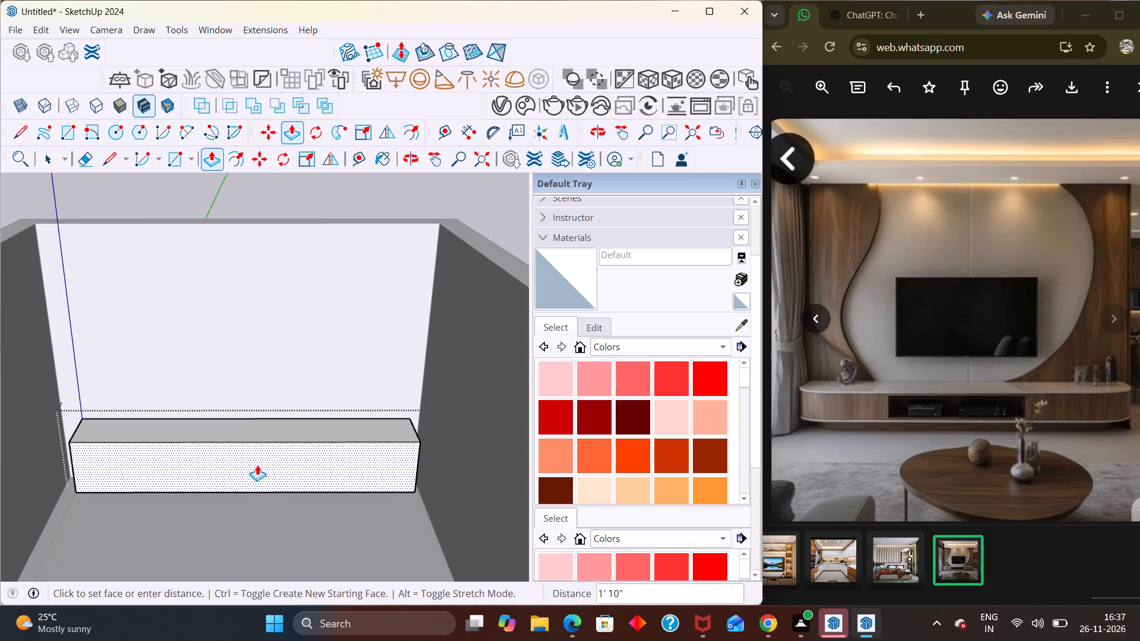
pyautogui.click(254, 477)
pyautogui.press('space')
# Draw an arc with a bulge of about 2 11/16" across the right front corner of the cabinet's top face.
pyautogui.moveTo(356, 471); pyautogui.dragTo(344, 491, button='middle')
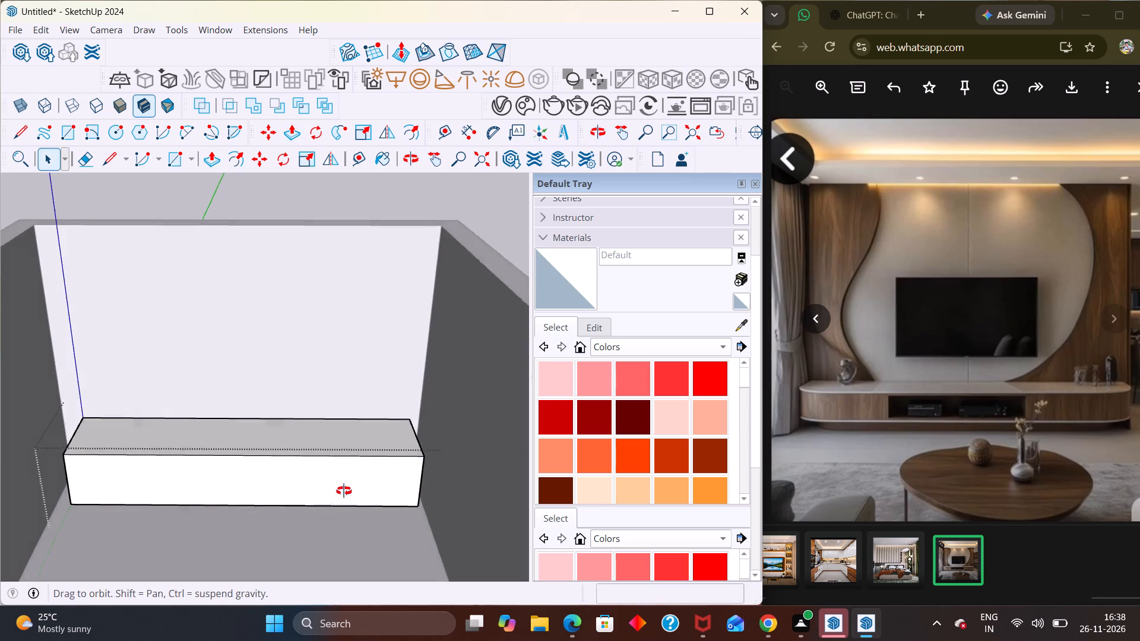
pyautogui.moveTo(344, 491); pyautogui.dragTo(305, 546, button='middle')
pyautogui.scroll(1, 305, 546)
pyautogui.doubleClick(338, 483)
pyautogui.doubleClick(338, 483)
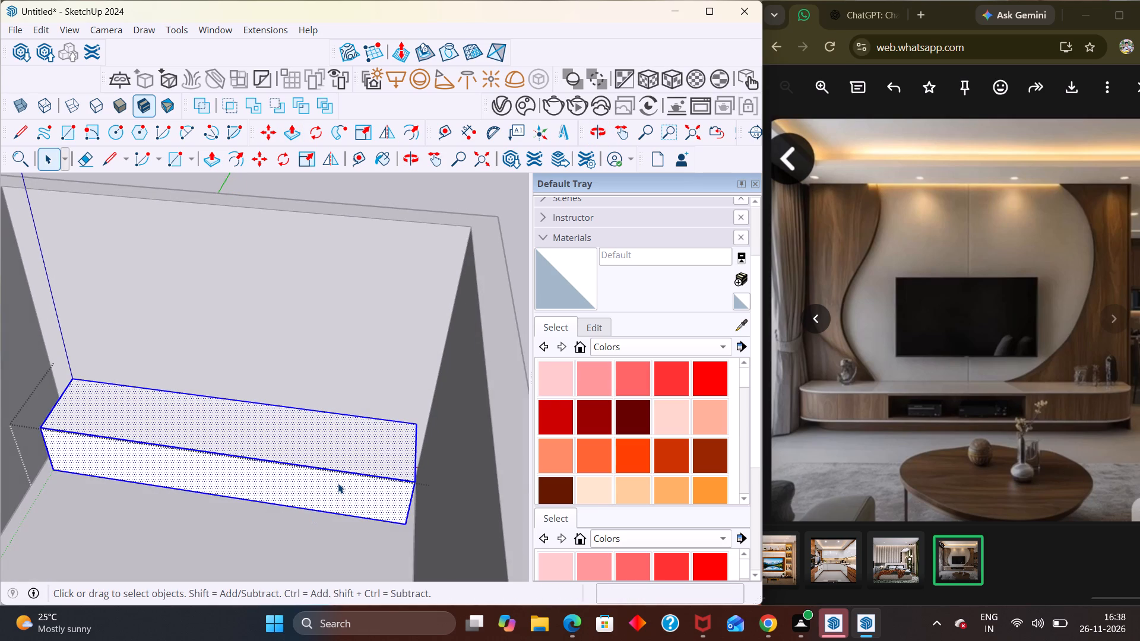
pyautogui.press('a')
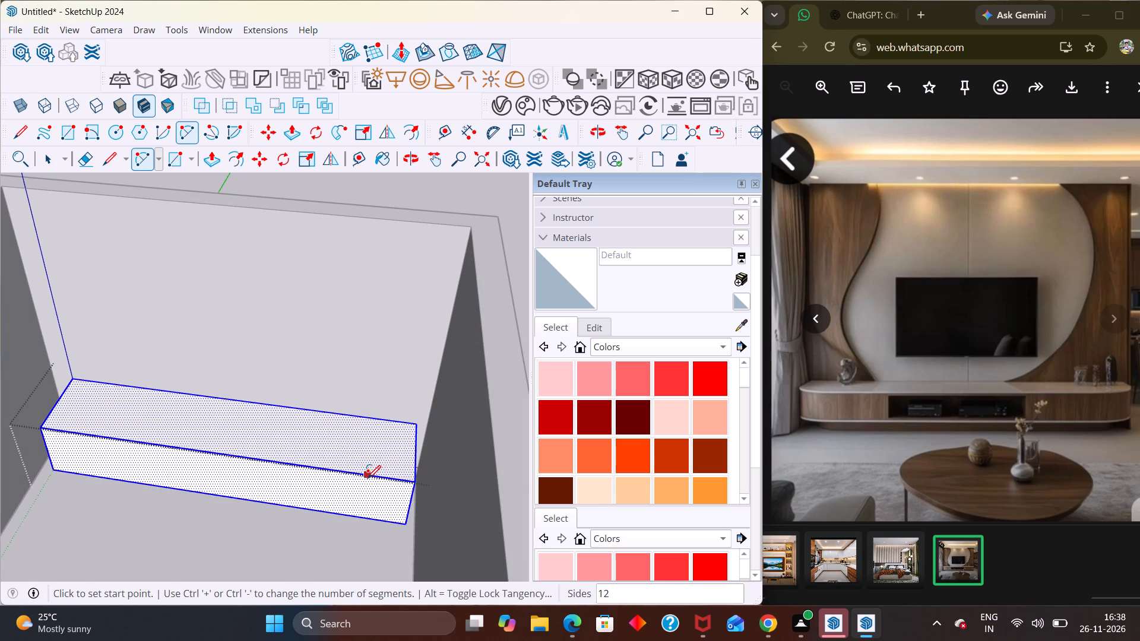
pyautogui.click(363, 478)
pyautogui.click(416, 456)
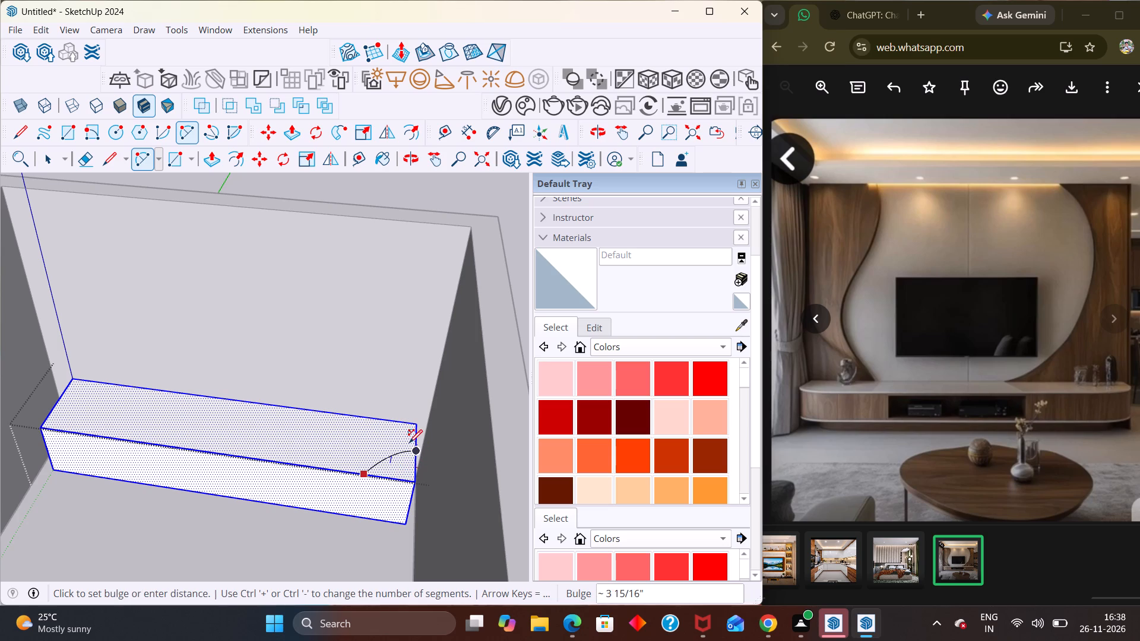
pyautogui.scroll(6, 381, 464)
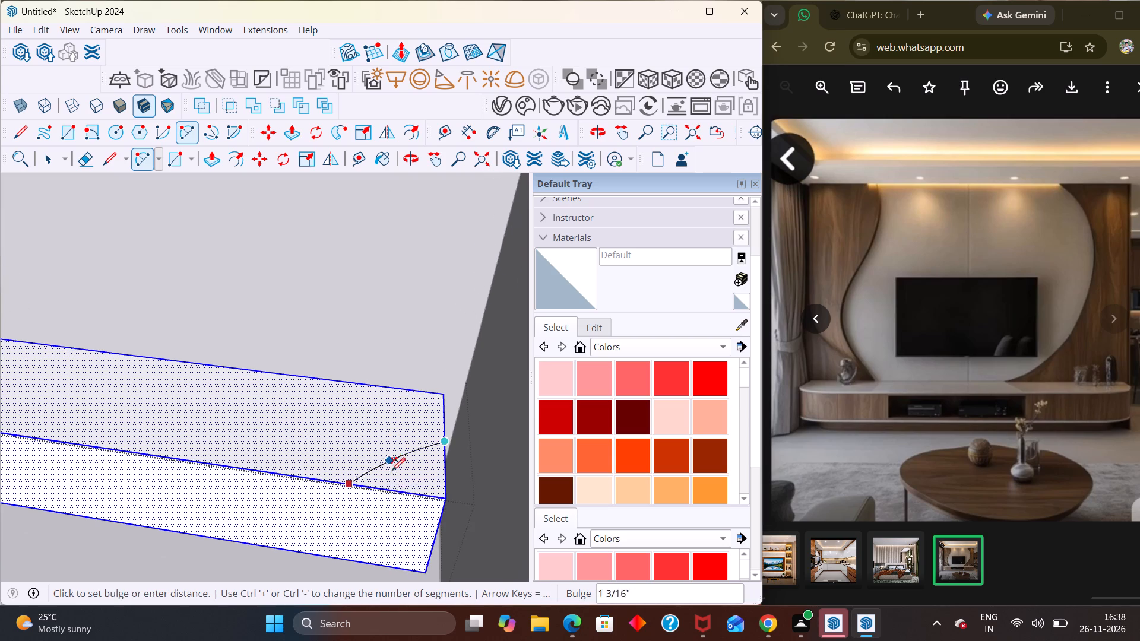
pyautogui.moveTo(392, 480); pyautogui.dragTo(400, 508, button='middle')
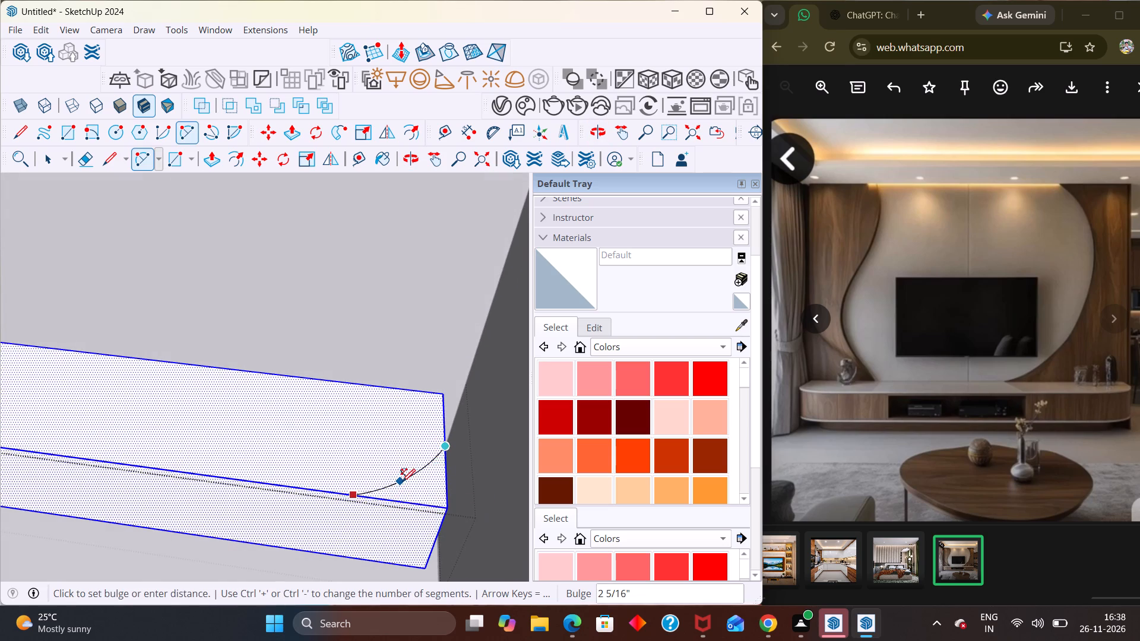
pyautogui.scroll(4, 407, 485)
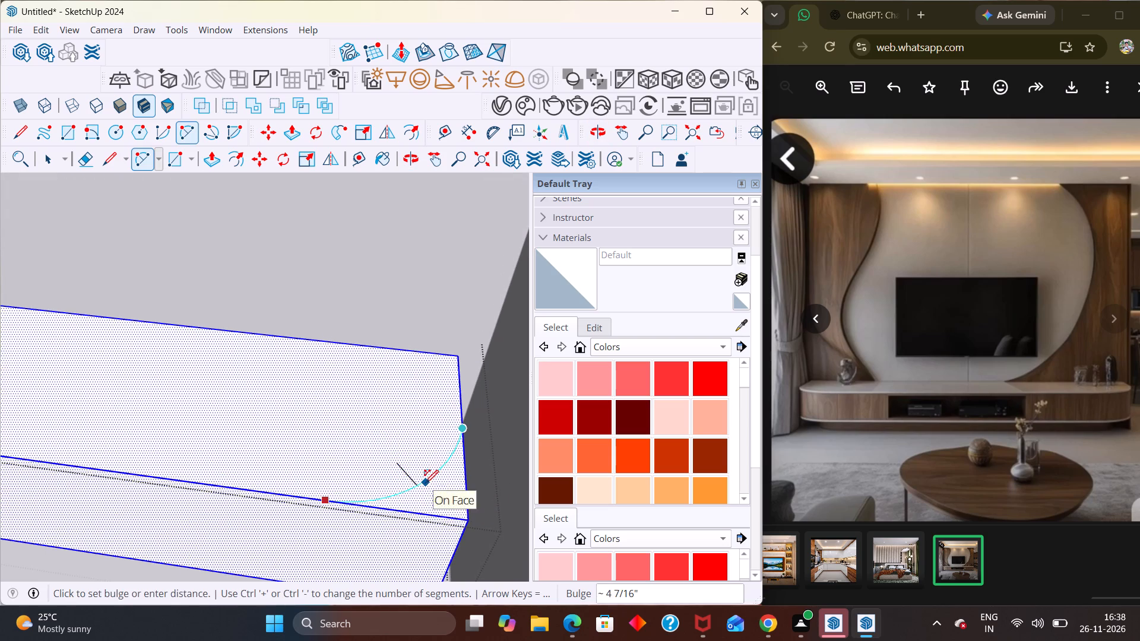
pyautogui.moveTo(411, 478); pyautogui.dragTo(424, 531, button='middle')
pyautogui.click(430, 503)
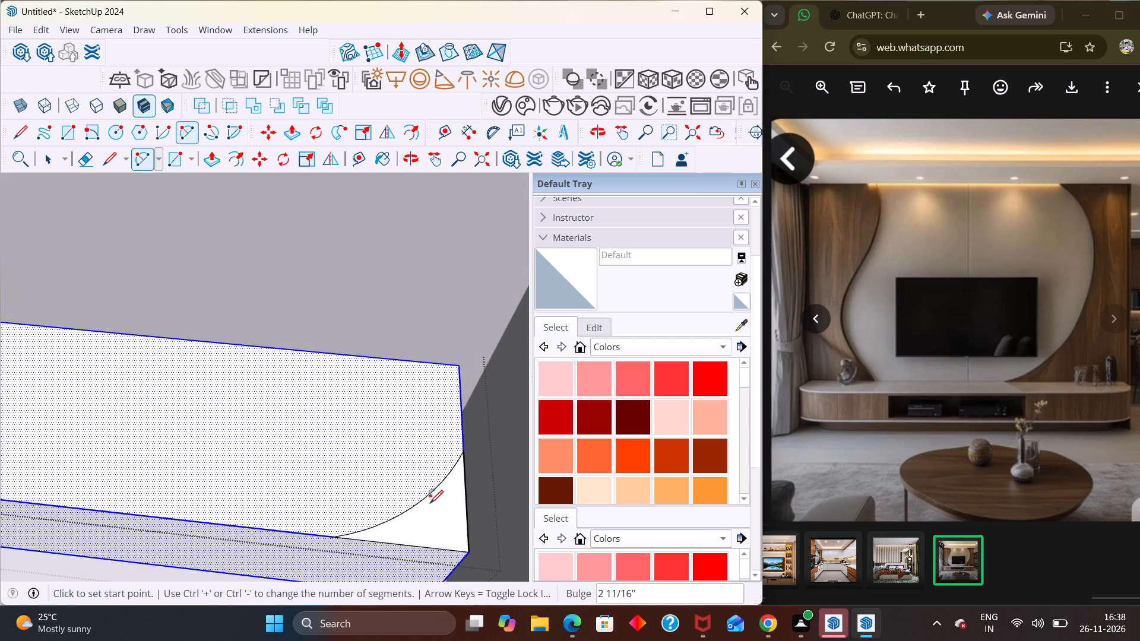
# Draw a tangent arc of about 1' 7" radius across the left front corner of the cabinet's top face.
pyautogui.scroll(-10, 449, 484)
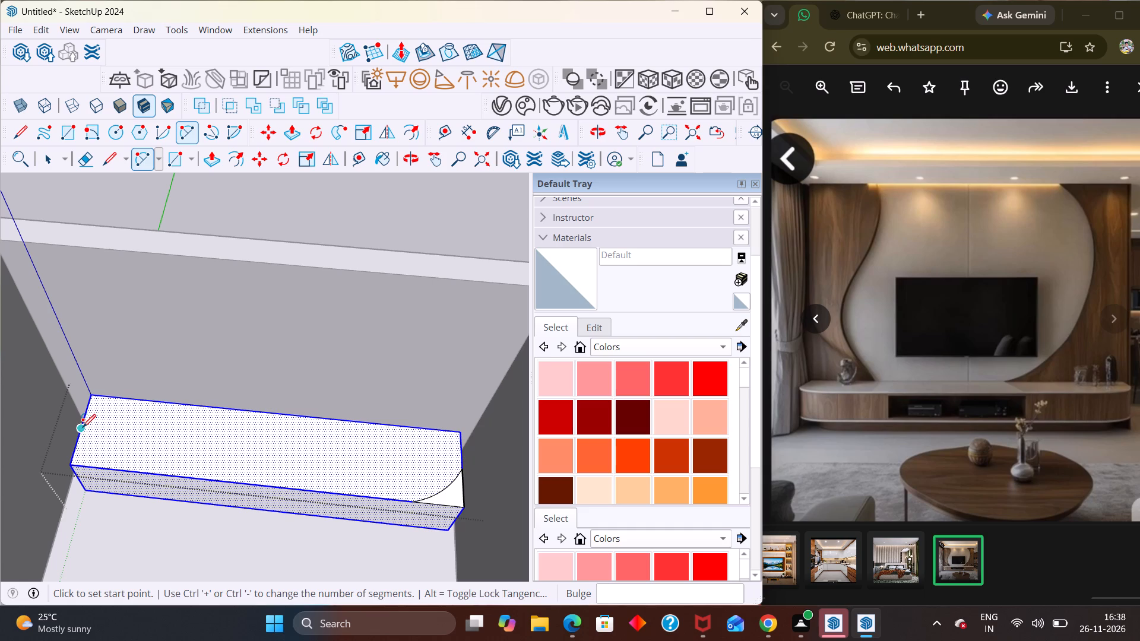
pyautogui.click(83, 427)
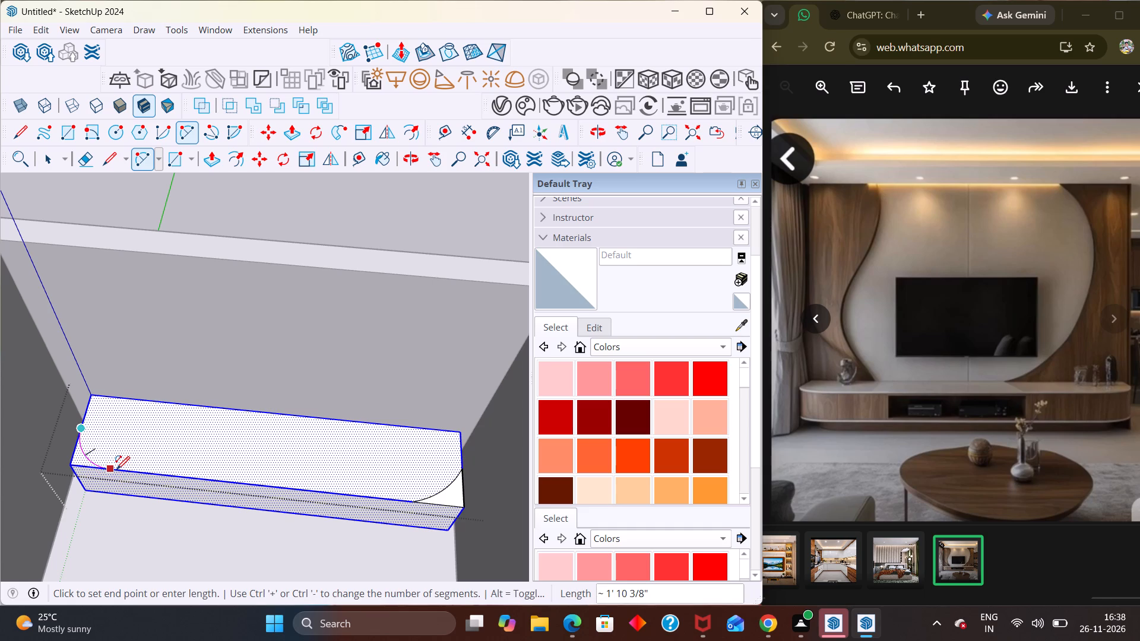
pyautogui.click(116, 469)
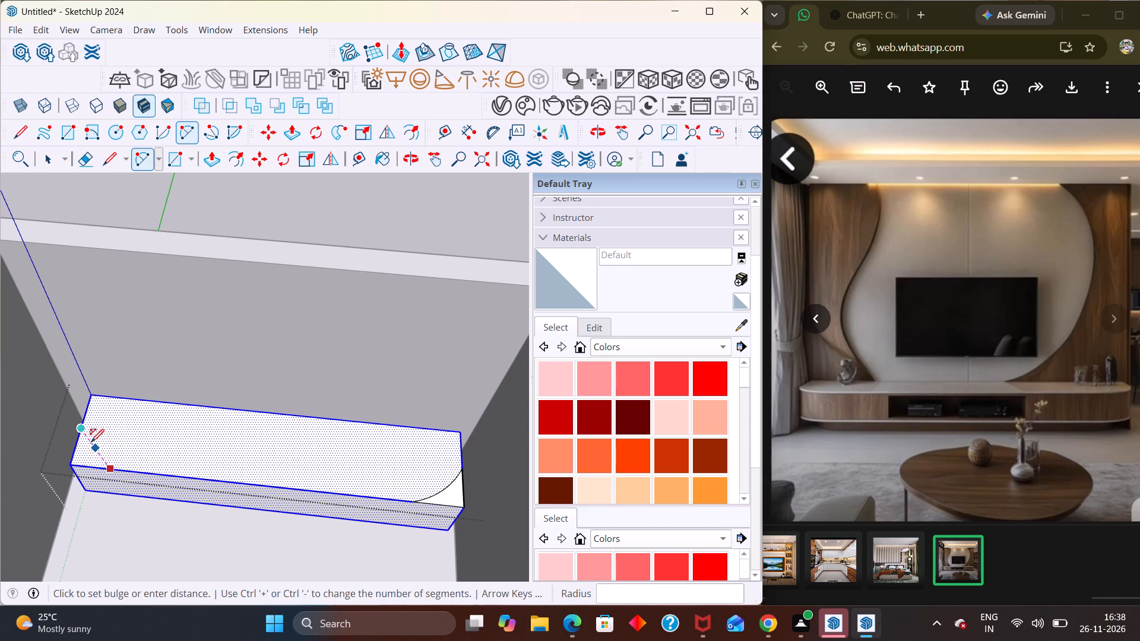
pyautogui.scroll(7, 85, 449)
pyautogui.click(92, 471)
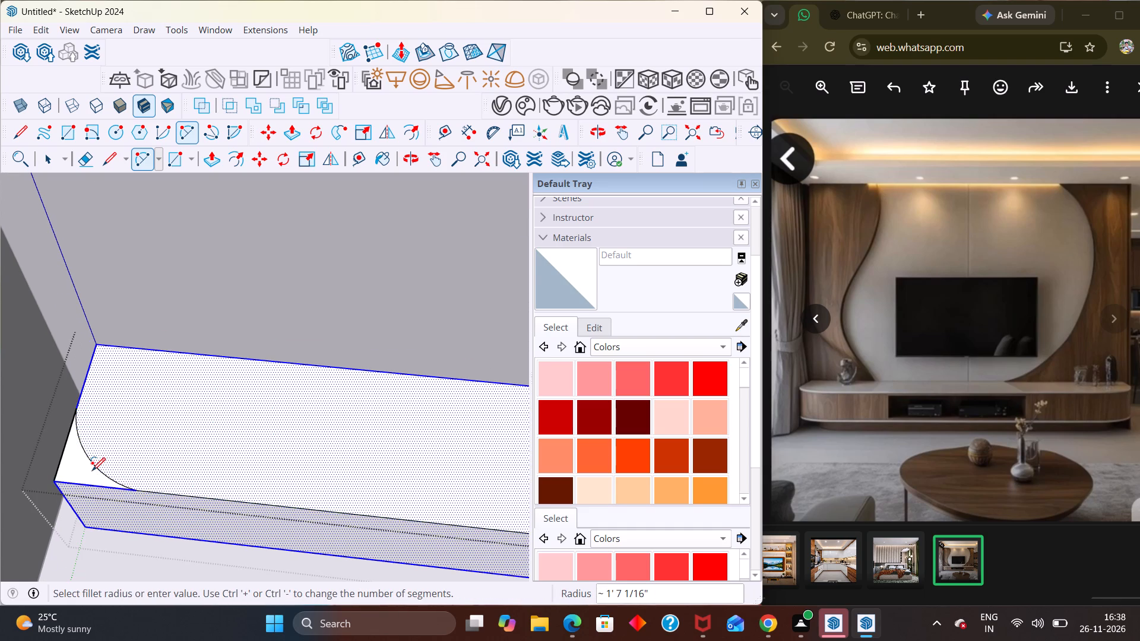
pyautogui.scroll(-8, 92, 471)
pyautogui.press('space')
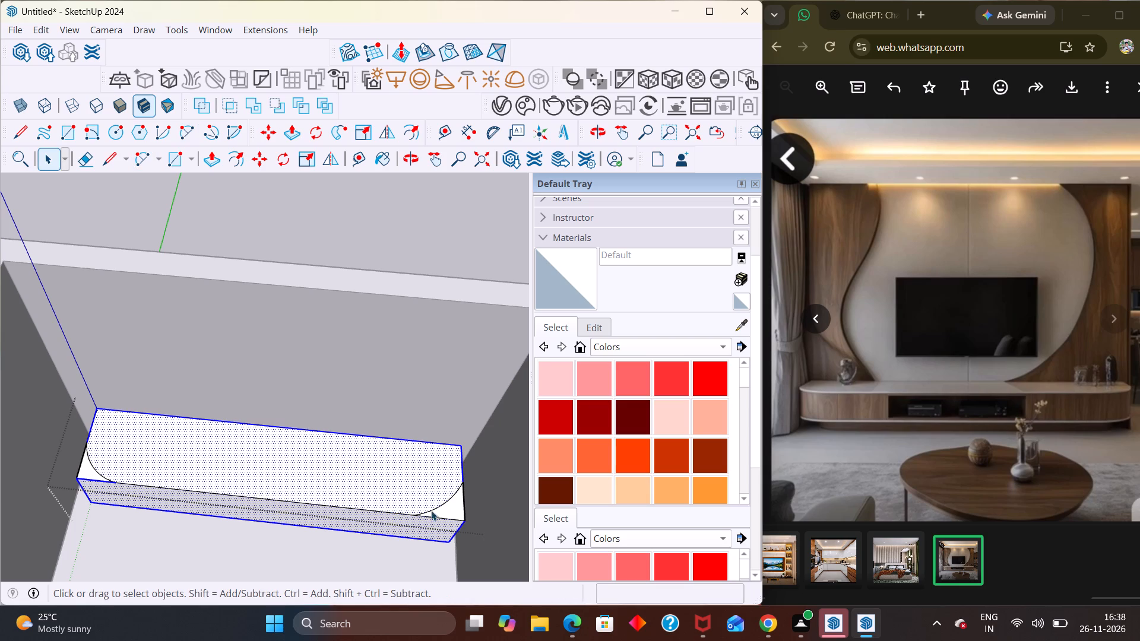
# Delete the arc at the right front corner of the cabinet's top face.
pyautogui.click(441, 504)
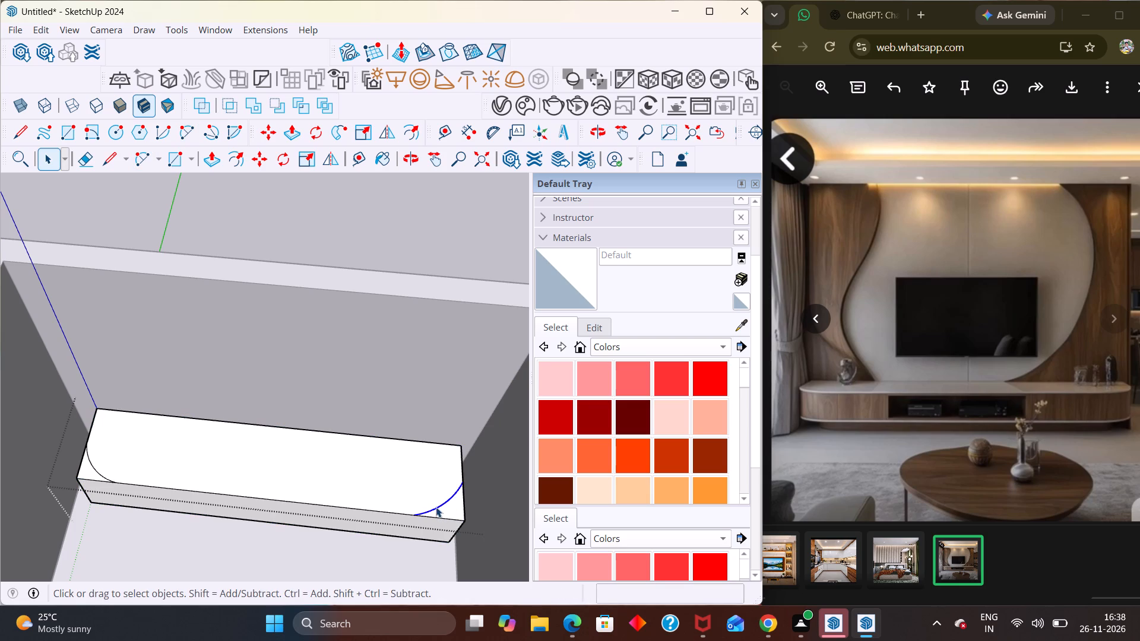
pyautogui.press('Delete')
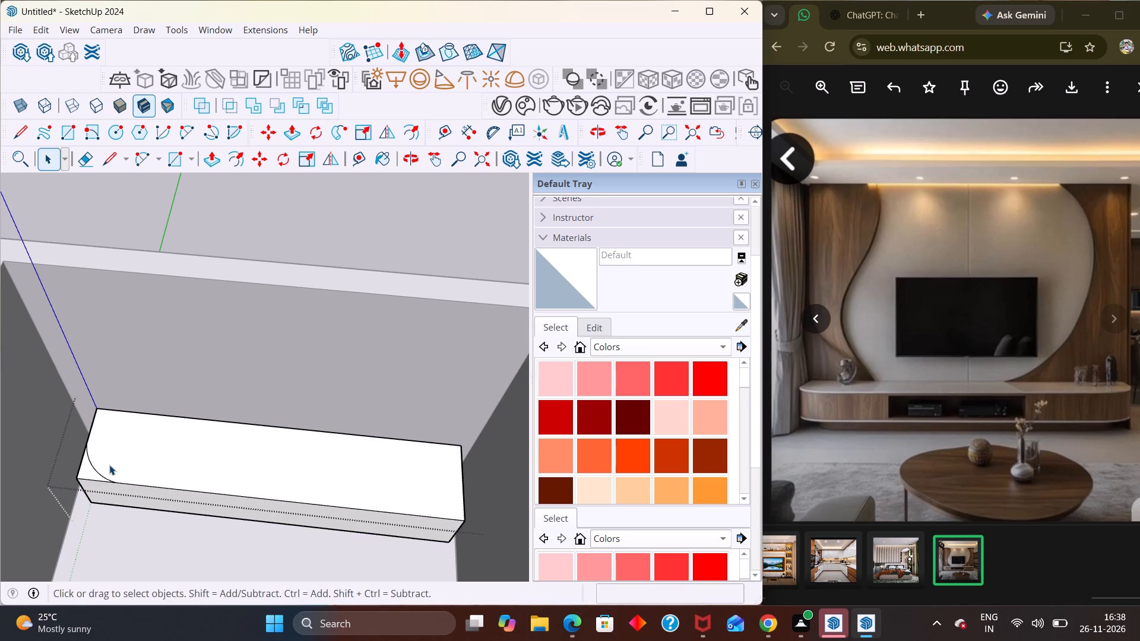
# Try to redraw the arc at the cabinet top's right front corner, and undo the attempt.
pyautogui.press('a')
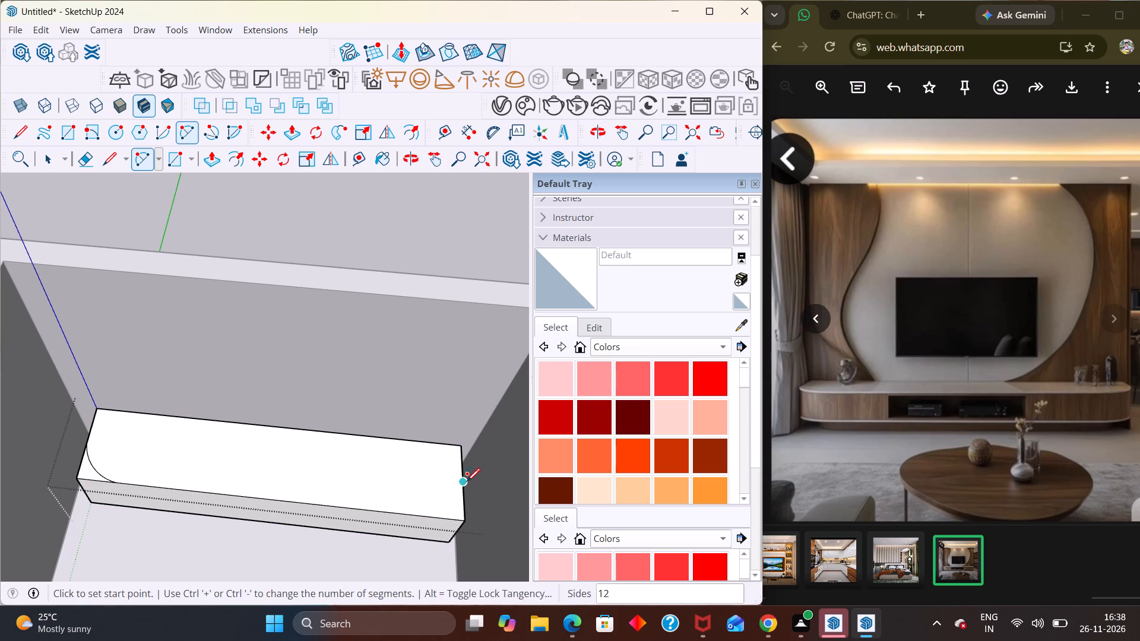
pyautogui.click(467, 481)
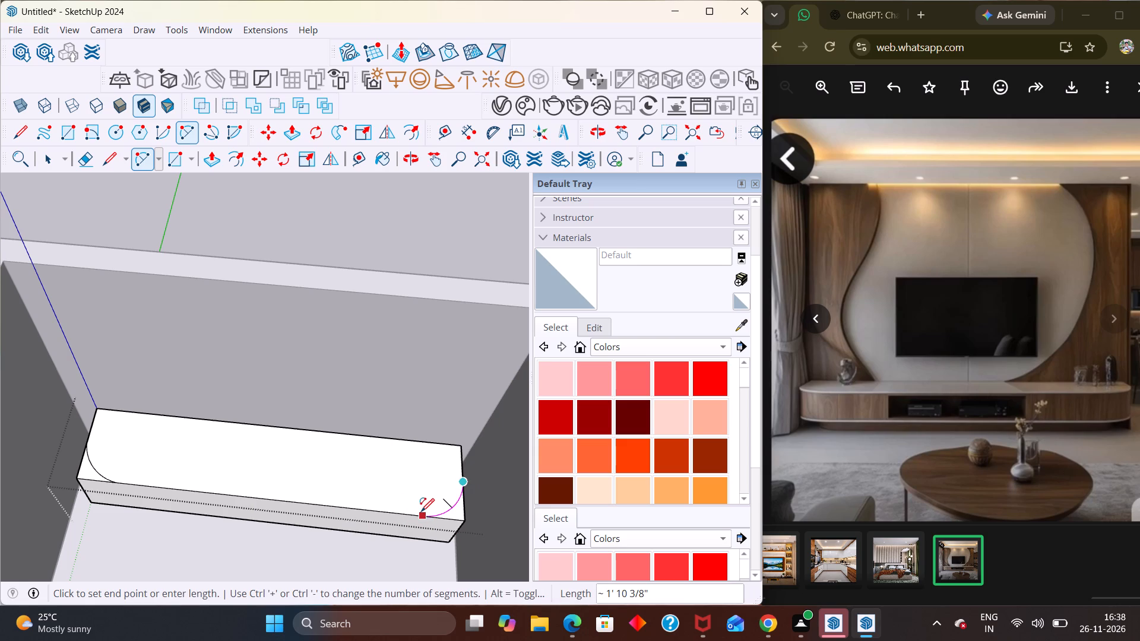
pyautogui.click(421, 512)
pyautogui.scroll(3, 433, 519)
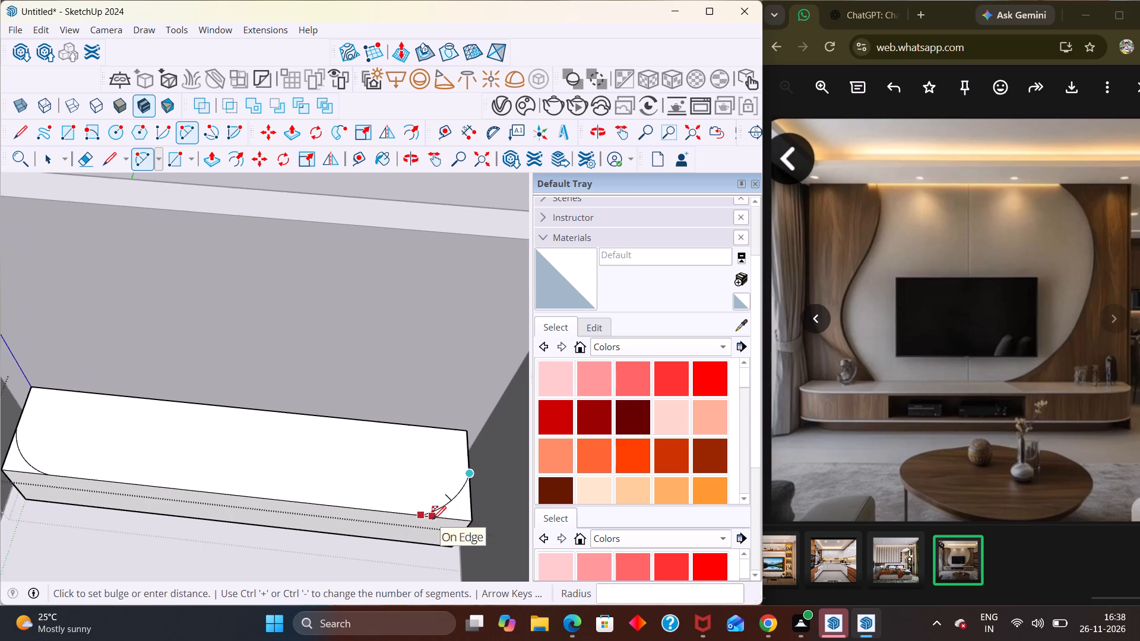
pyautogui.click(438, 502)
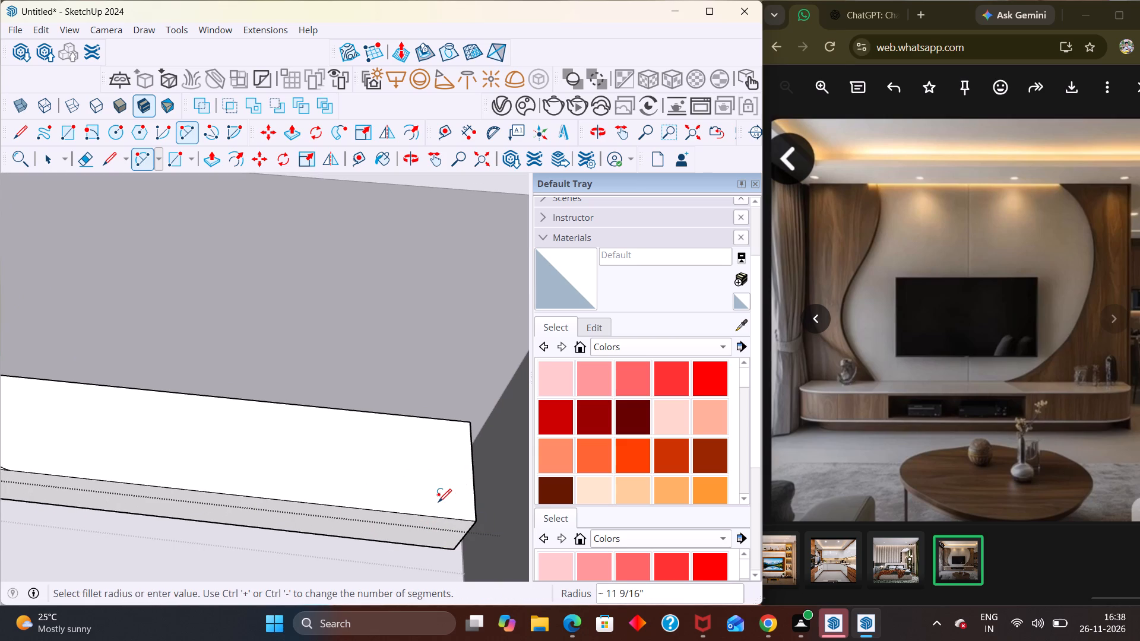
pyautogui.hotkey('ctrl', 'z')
# Draw a tangent arc of about 1' 5 5/8" radius across the right front corner of the cabinet's top face.
pyautogui.click(470, 472)
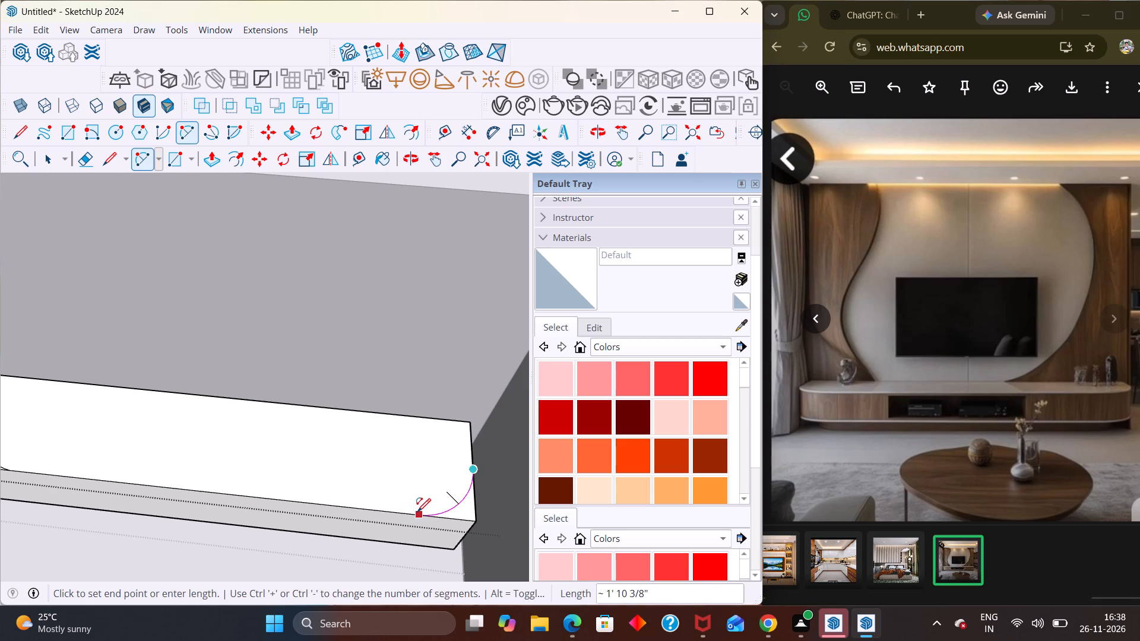
pyautogui.click(417, 512)
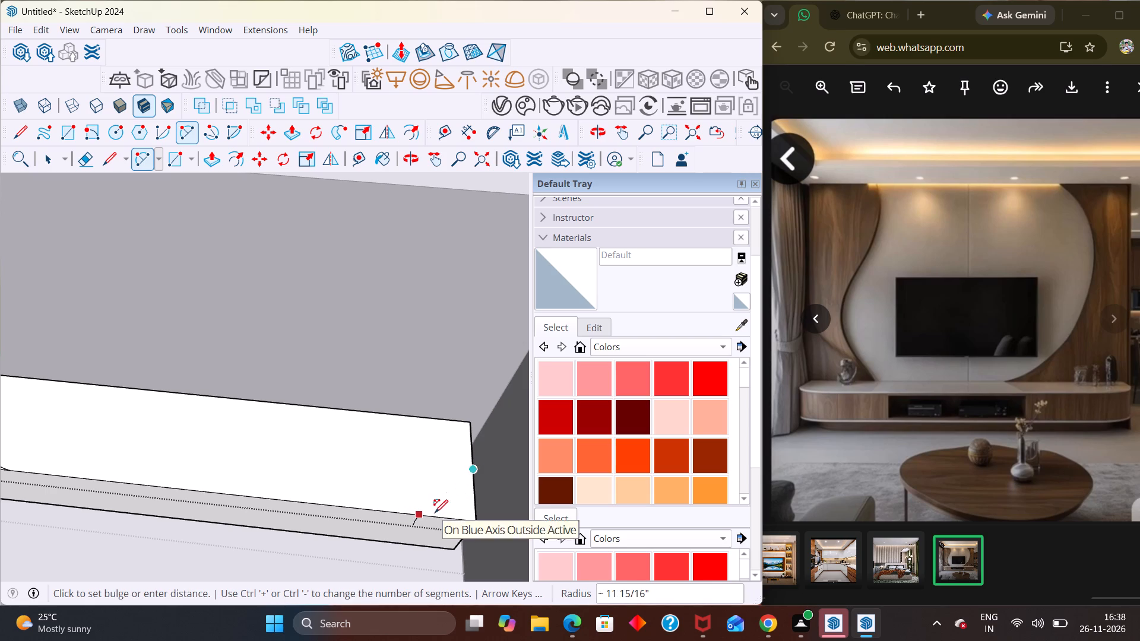
pyautogui.scroll(3, 454, 509)
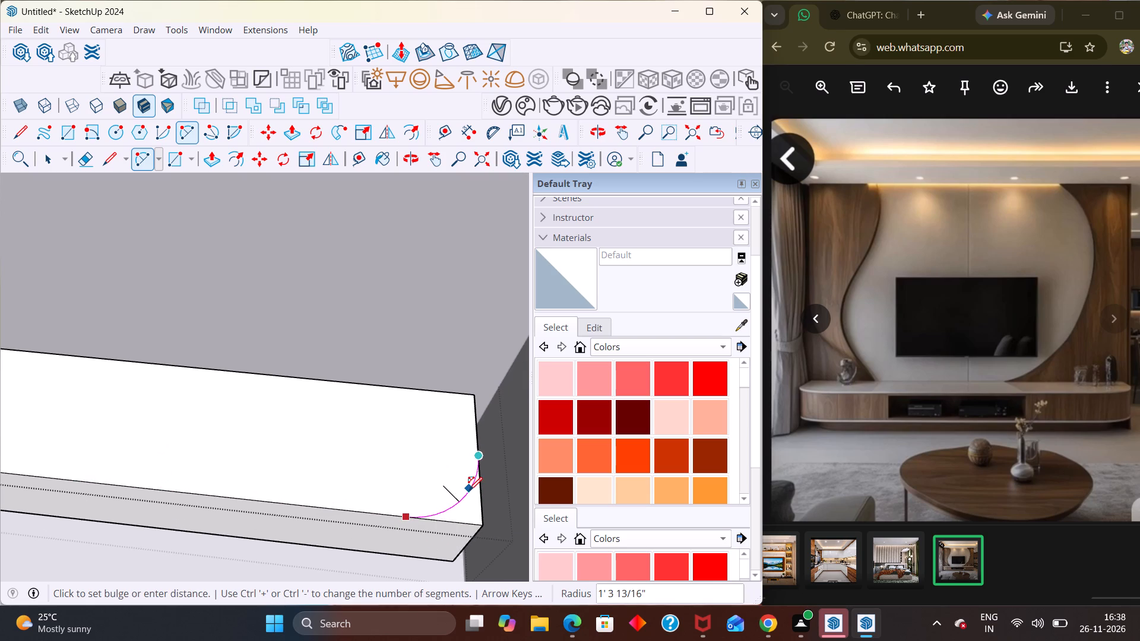
pyautogui.scroll(6, 469, 490)
pyautogui.scroll(-1, 469, 490)
pyautogui.click(470, 490)
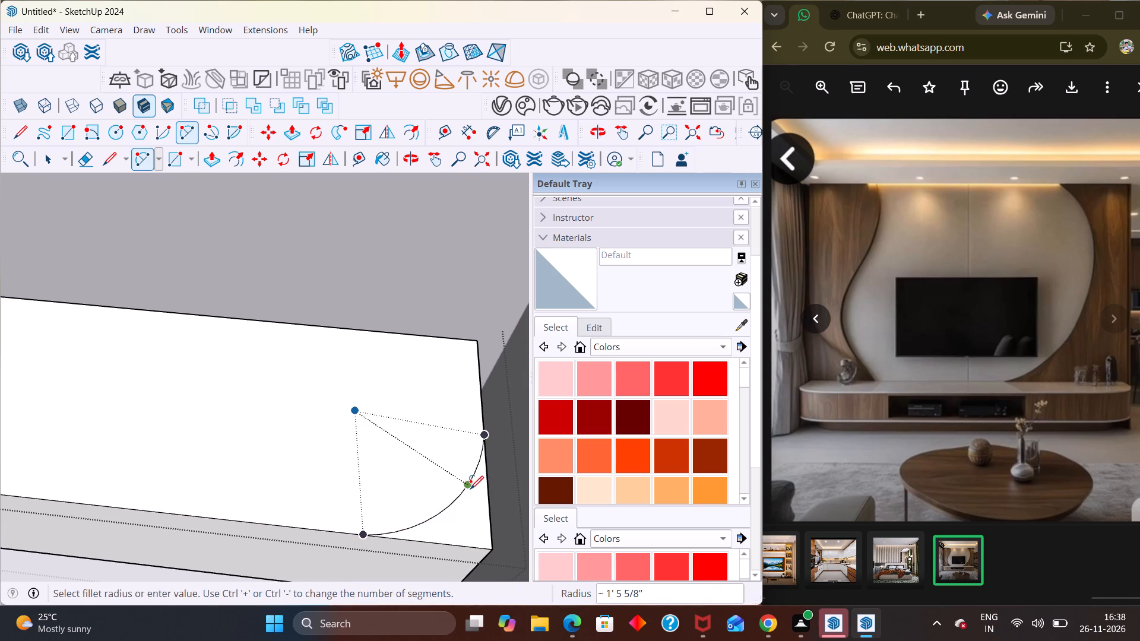
# Push the waste piece outside the right front arc down 2' 1 5/16" to round that cabinet corner.
pyautogui.press('space')
pyautogui.press('p')
pyautogui.click(469, 528)
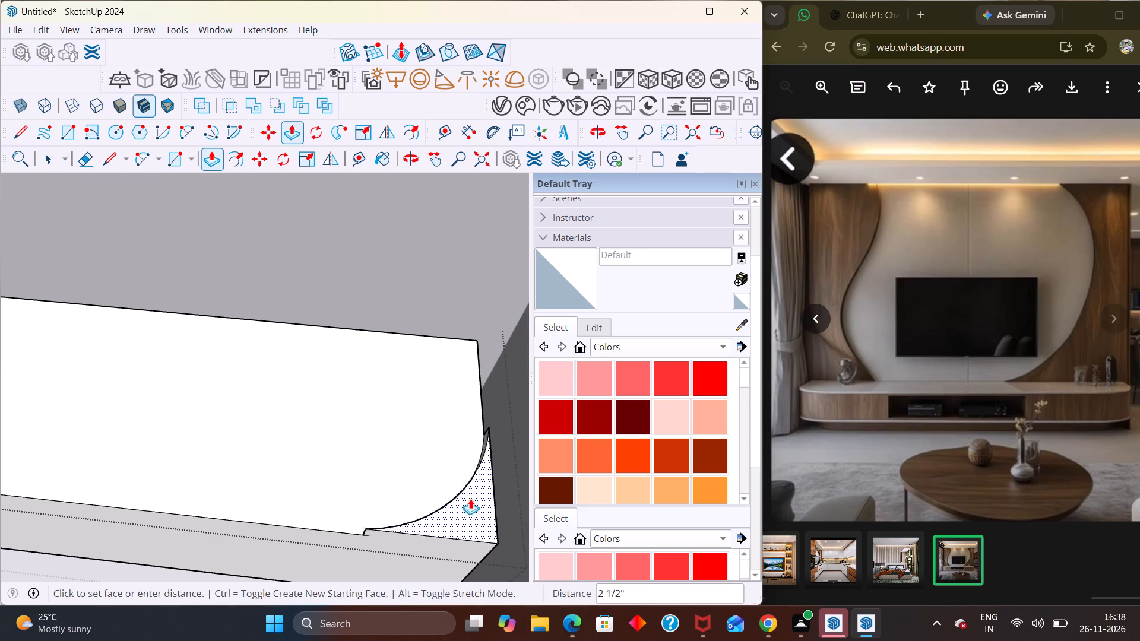
pyautogui.scroll(-4, 473, 481)
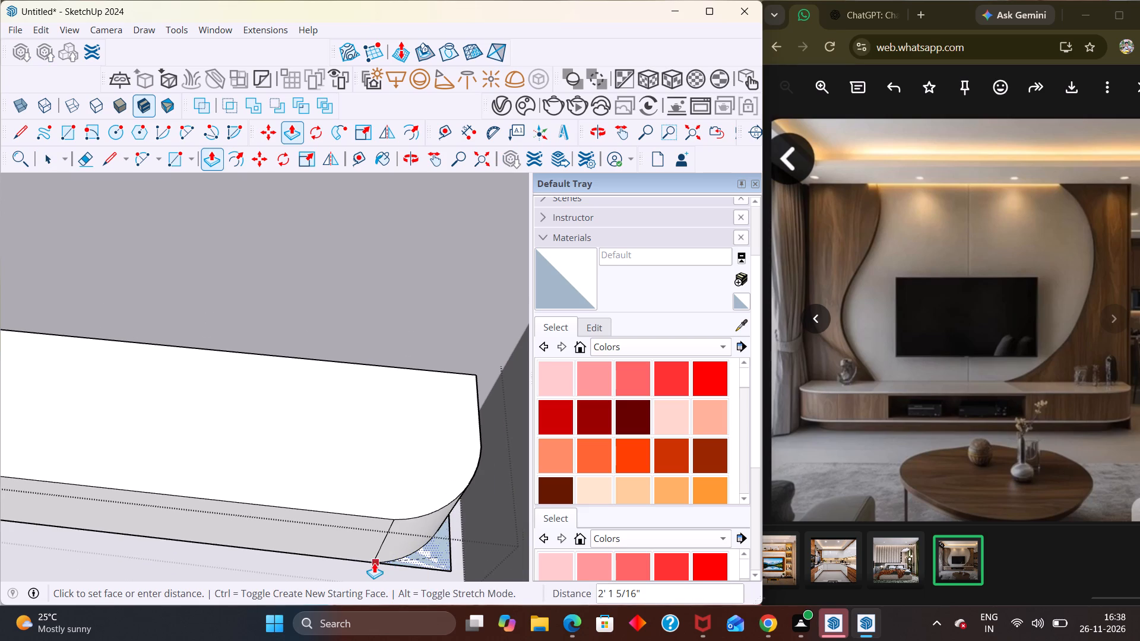
pyautogui.click(374, 563)
pyautogui.scroll(-5, 416, 541)
pyautogui.scroll(1, 482, 525)
pyautogui.scroll(-8, 480, 525)
pyautogui.scroll(2, 126, 494)
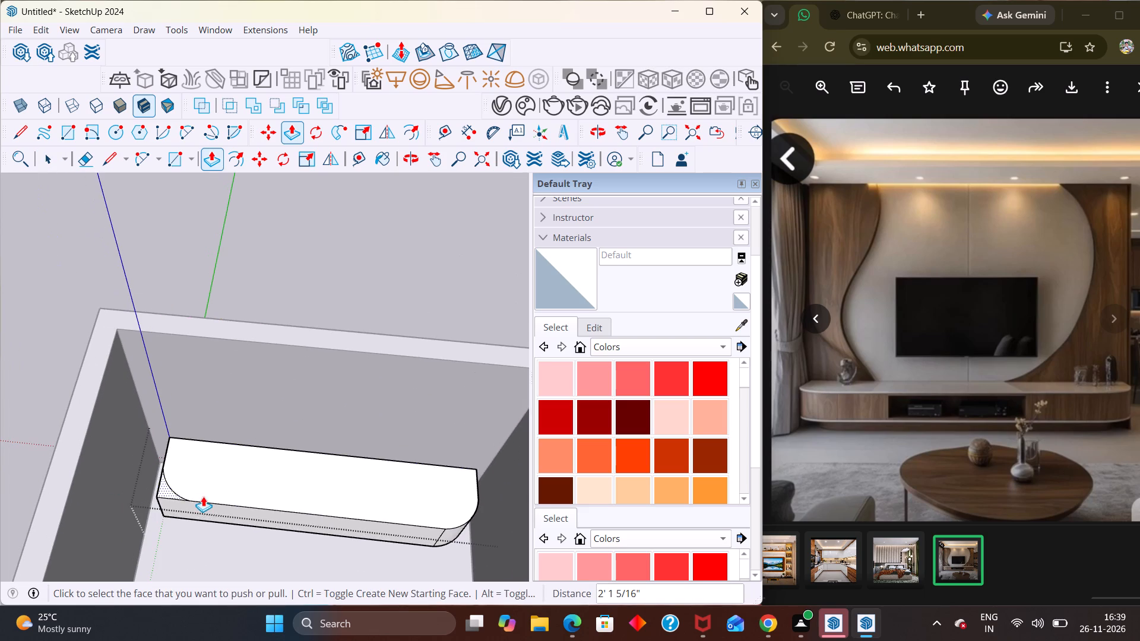
# Push the waste piece outside the left front arc down 2' 1 5/16" and leave the cabinet group.
pyautogui.click(164, 495)
pyautogui.click(208, 528)
pyautogui.scroll(-6, 213, 526)
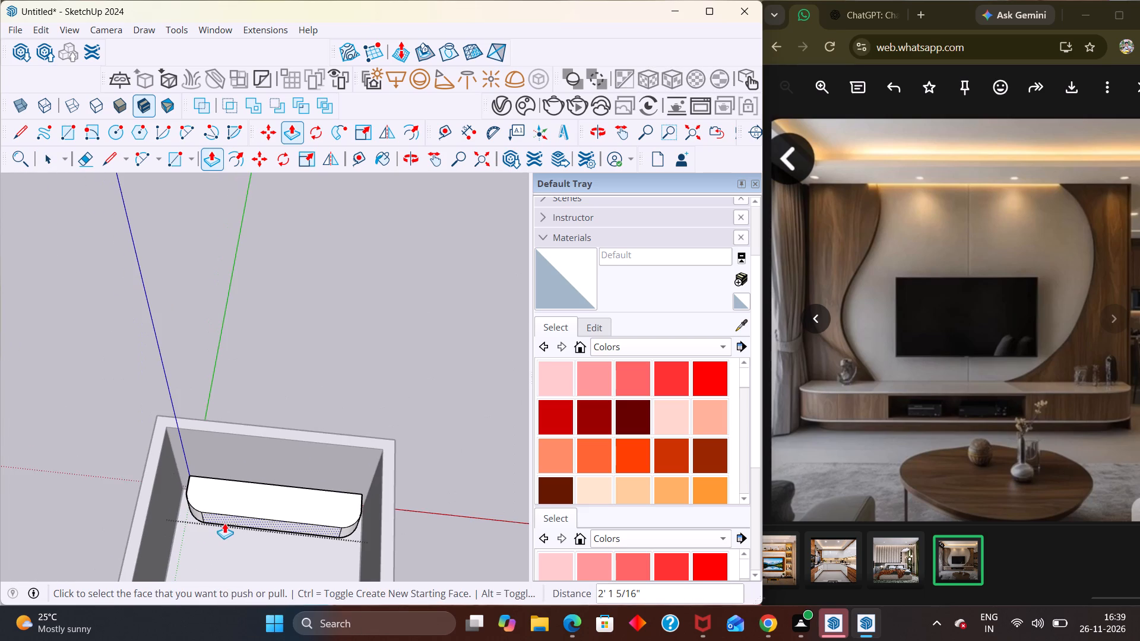
pyautogui.press('space')
pyautogui.click(335, 415)
# Examine the round-cornered cabinet and the room from the front, sides and above.
pyautogui.moveTo(240, 537); pyautogui.dragTo(287, 480, button='middle')
pyautogui.scroll(1, 292, 486)
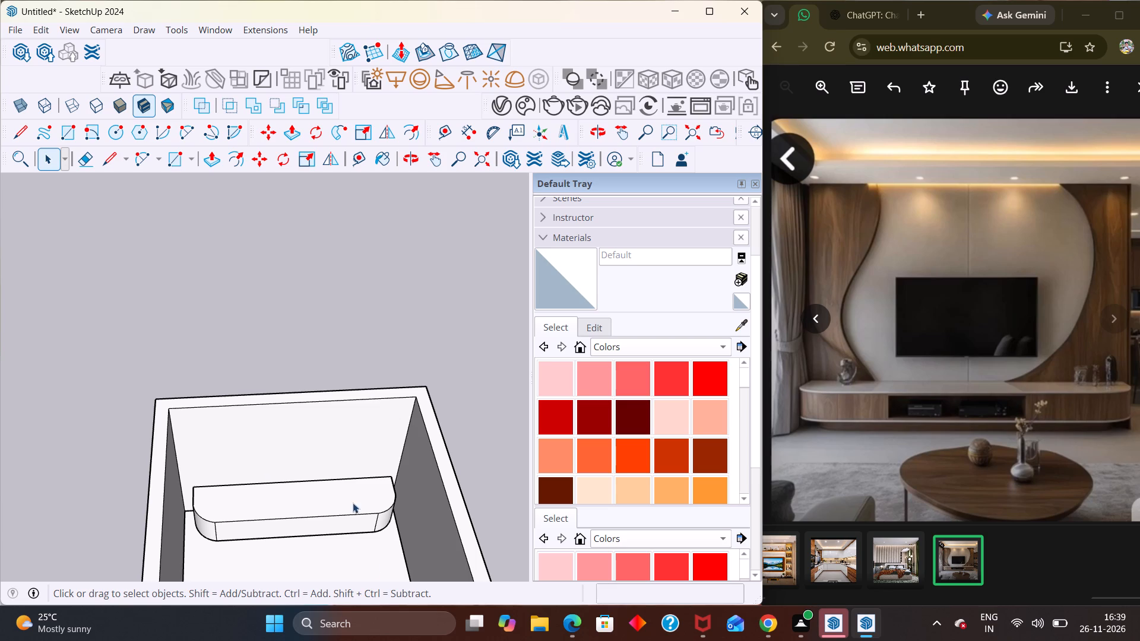
pyautogui.scroll(-12, 375, 466)
pyautogui.moveTo(390, 498); pyautogui.dragTo(365, 416, button='middle')
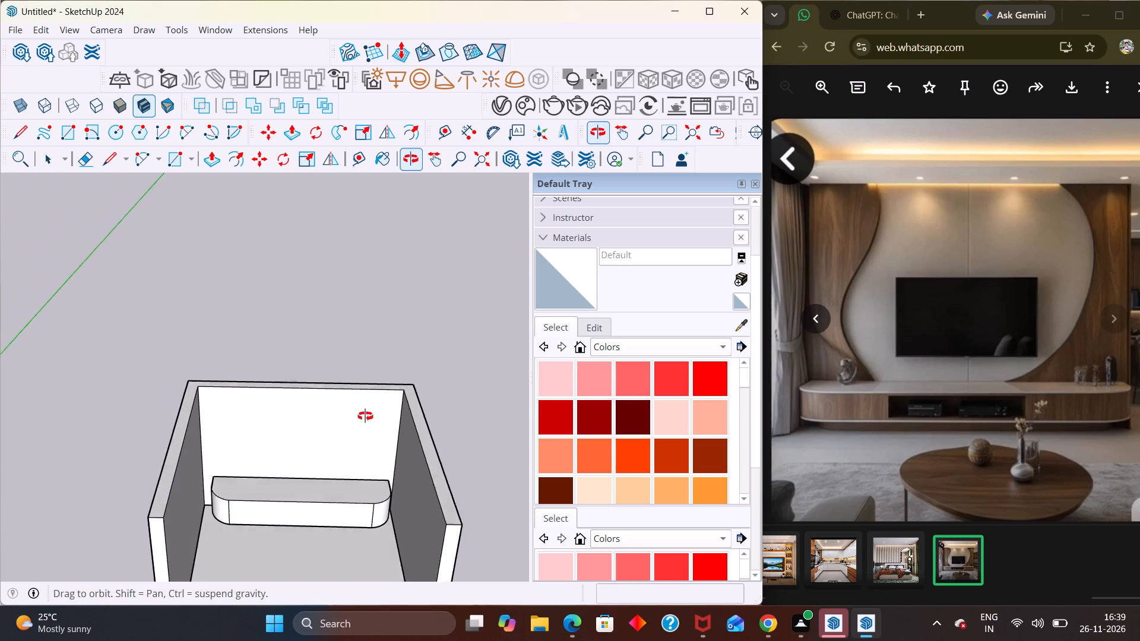
pyautogui.moveTo(365, 416); pyautogui.dragTo(366, 415, button='middle')
pyautogui.scroll(-11, 384, 370)
pyautogui.moveTo(334, 534); pyautogui.dragTo(331, 481, button='middle')
pyautogui.scroll(6, 328, 478)
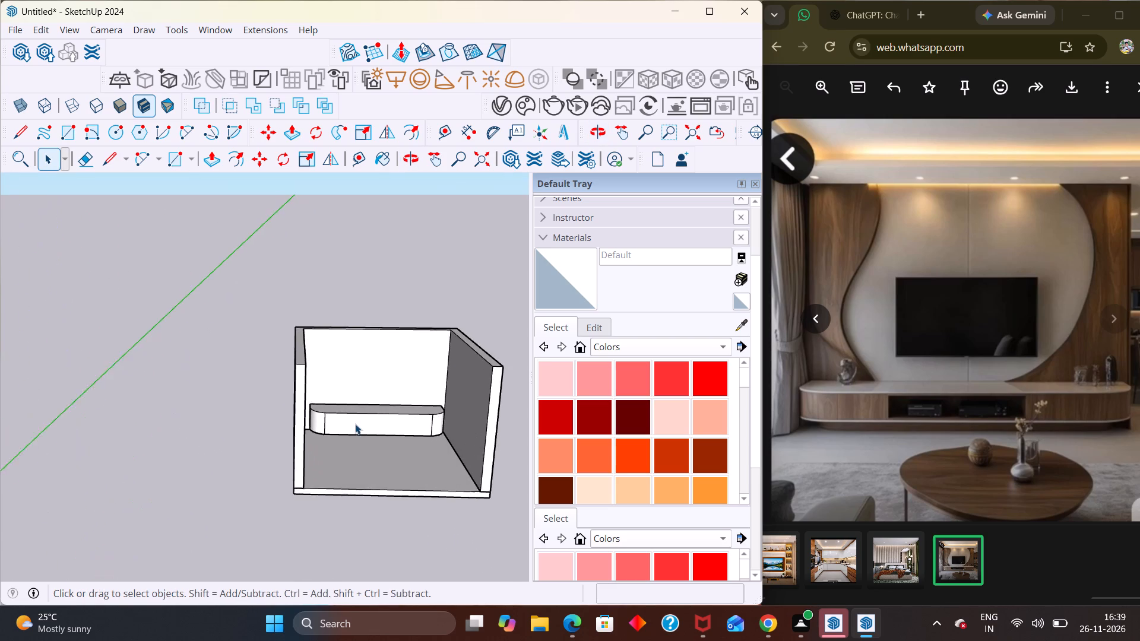
pyautogui.scroll(1, 355, 424)
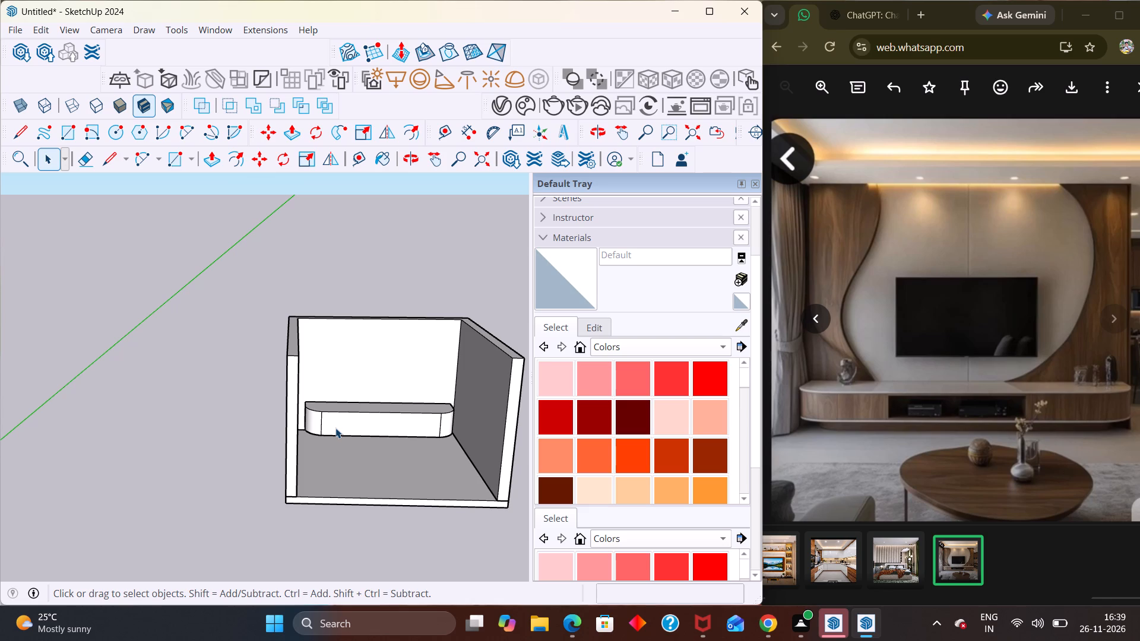
pyautogui.scroll(-2, 394, 433)
pyautogui.moveTo(473, 483); pyautogui.dragTo(386, 491, button='middle')
pyautogui.scroll(-1, 386, 484)
pyautogui.scroll(1, 386, 485)
pyautogui.scroll(-3, 386, 486)
pyautogui.moveTo(436, 508); pyautogui.dragTo(334, 493, button='middle')
pyautogui.scroll(8, 322, 509)
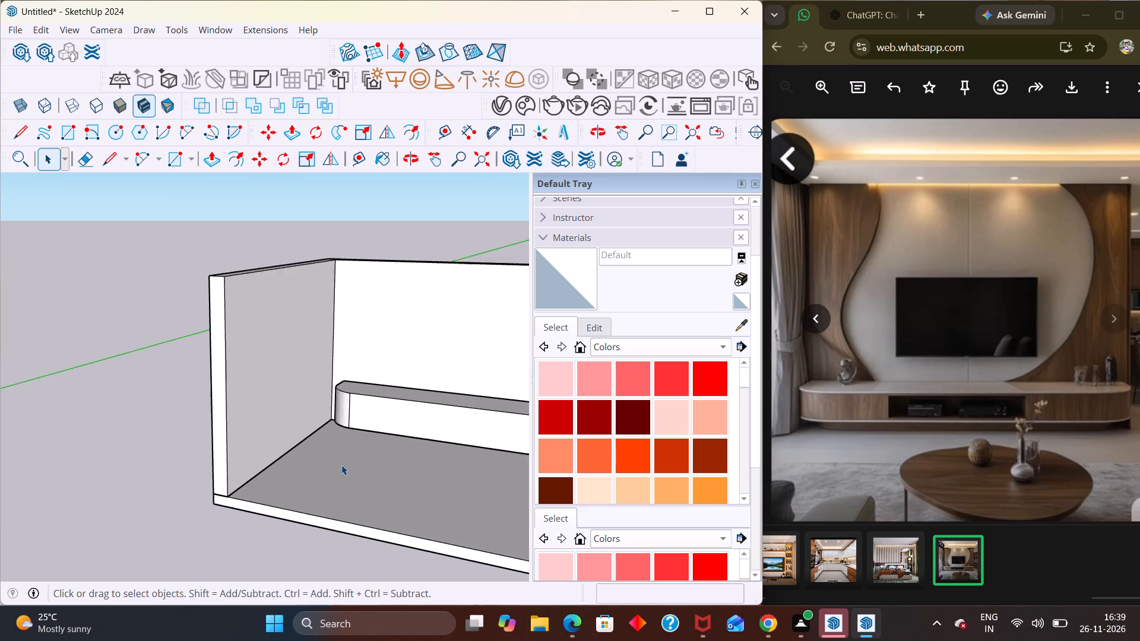
pyautogui.scroll(-11, 245, 484)
pyautogui.moveTo(289, 490); pyautogui.dragTo(389, 439, button='middle')
pyautogui.scroll(3, 391, 454)
pyautogui.scroll(4, 311, 449)
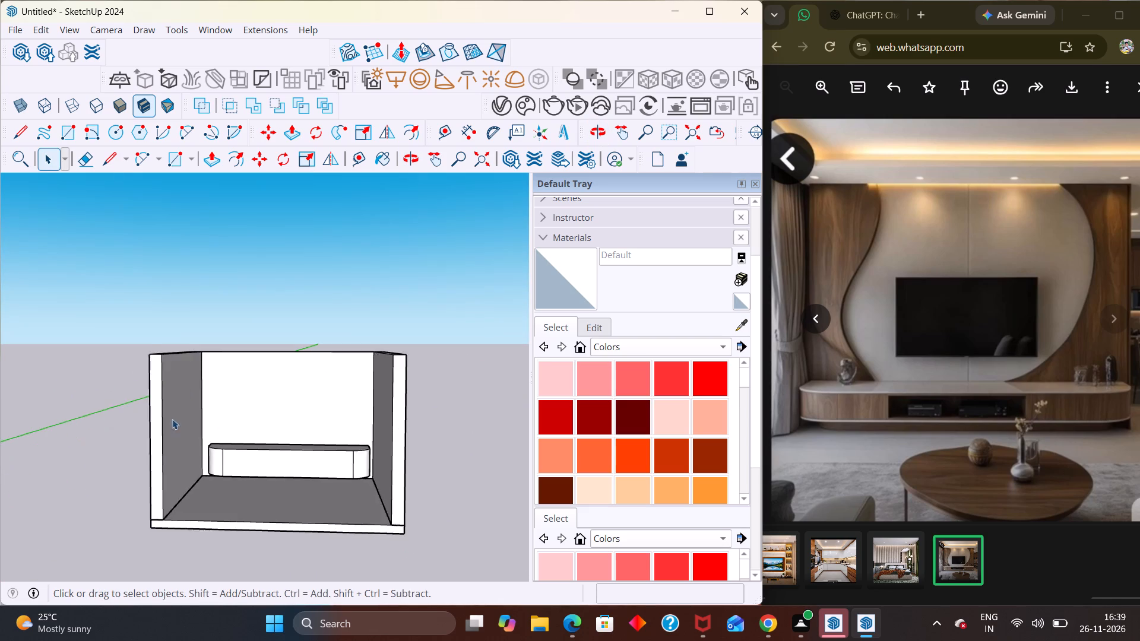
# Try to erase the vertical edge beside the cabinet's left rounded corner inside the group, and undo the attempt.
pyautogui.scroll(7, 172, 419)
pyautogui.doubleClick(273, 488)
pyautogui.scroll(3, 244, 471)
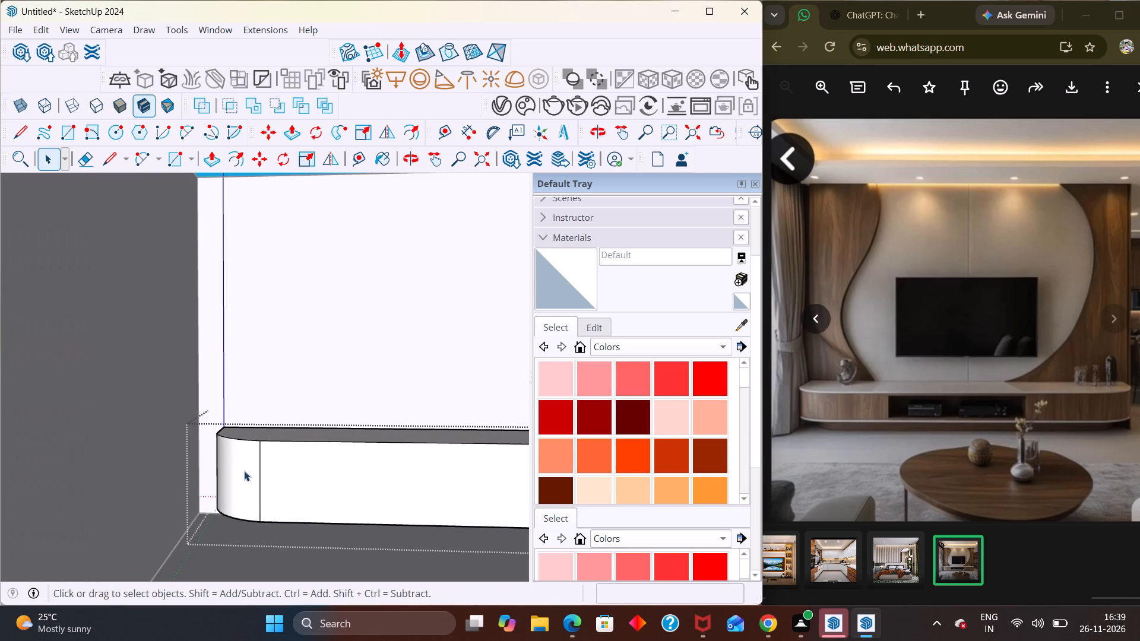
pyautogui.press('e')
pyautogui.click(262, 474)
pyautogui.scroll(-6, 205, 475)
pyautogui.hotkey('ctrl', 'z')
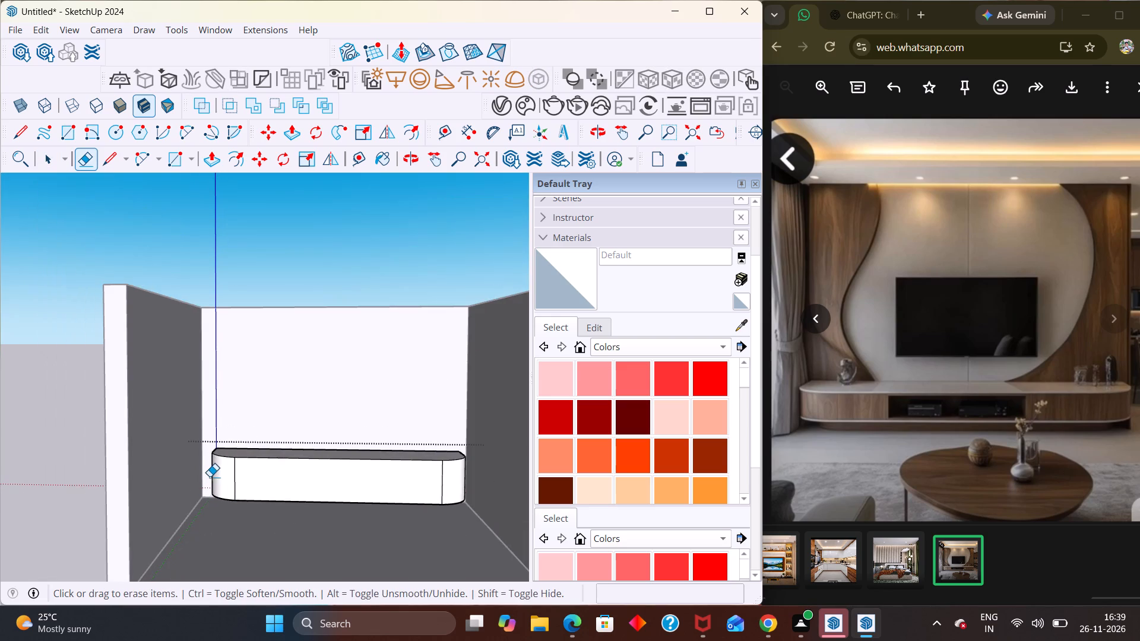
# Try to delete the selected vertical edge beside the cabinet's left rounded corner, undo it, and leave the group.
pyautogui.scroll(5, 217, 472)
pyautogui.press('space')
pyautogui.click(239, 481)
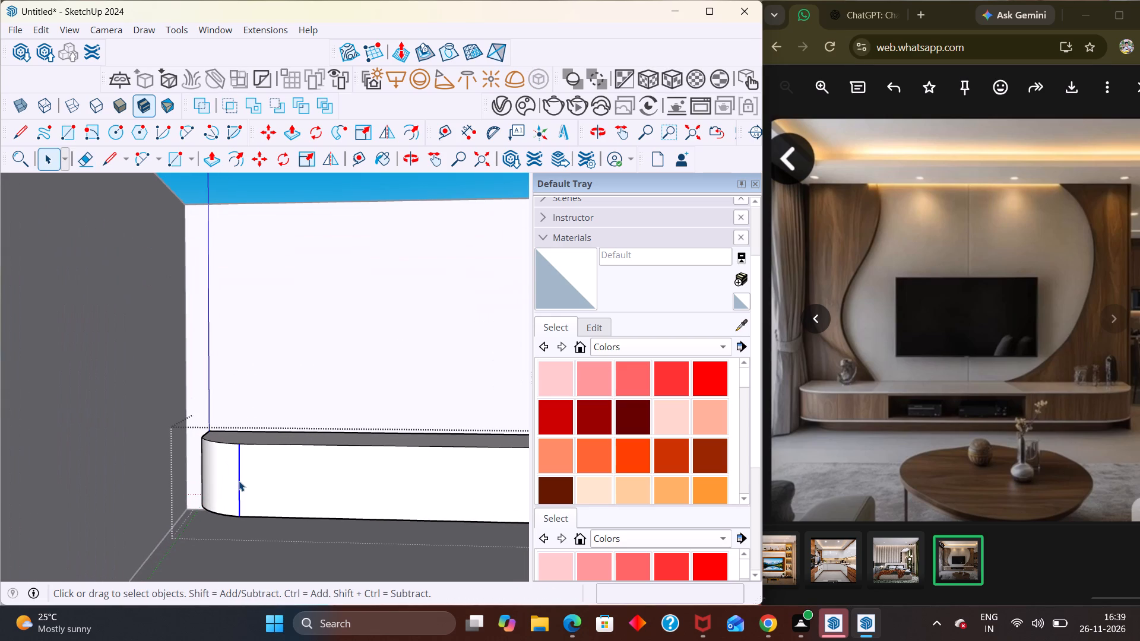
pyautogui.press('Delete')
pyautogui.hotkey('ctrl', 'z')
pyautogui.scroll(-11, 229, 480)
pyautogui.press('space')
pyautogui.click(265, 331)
# Examine the cabinet's proportions and its rounded corners within the room from above and from the front.
pyautogui.moveTo(278, 472); pyautogui.dragTo(317, 526, button='middle')
pyautogui.scroll(-1, 316, 517)
pyautogui.moveTo(260, 480); pyautogui.dragTo(278, 576, button='middle')
pyautogui.scroll(1, 260, 480)
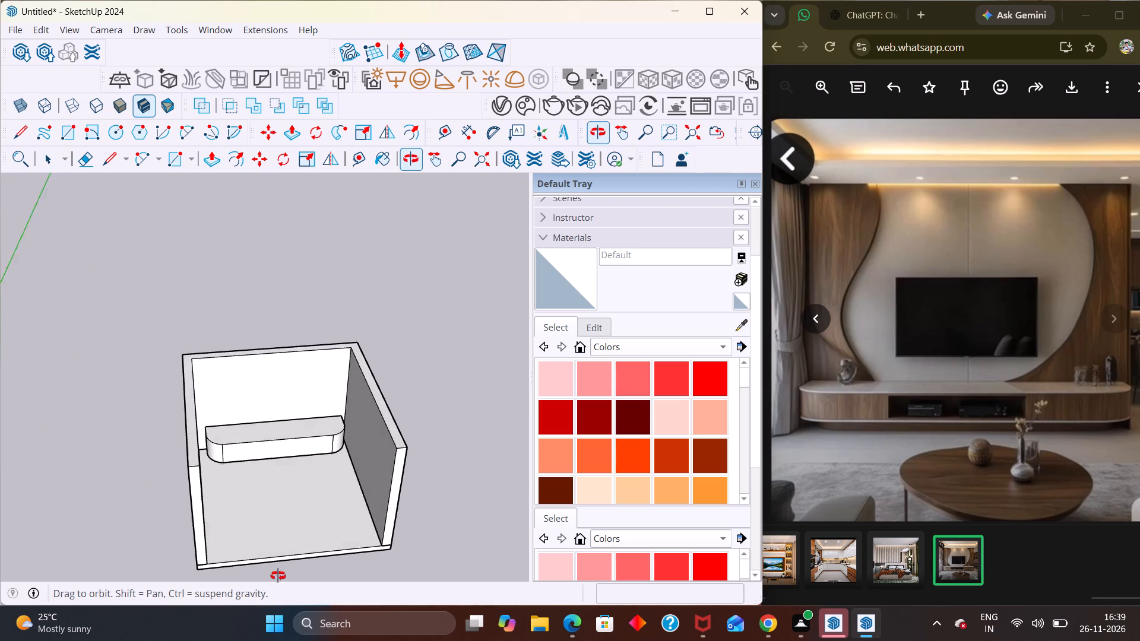
pyautogui.moveTo(278, 576); pyautogui.dragTo(284, 573, button='middle')
pyautogui.scroll(5, 396, 412)
pyautogui.moveTo(333, 417); pyautogui.dragTo(313, 461, button='middle')
pyautogui.scroll(3, 318, 420)
pyautogui.moveTo(321, 431); pyautogui.dragTo(381, 547, button='middle')
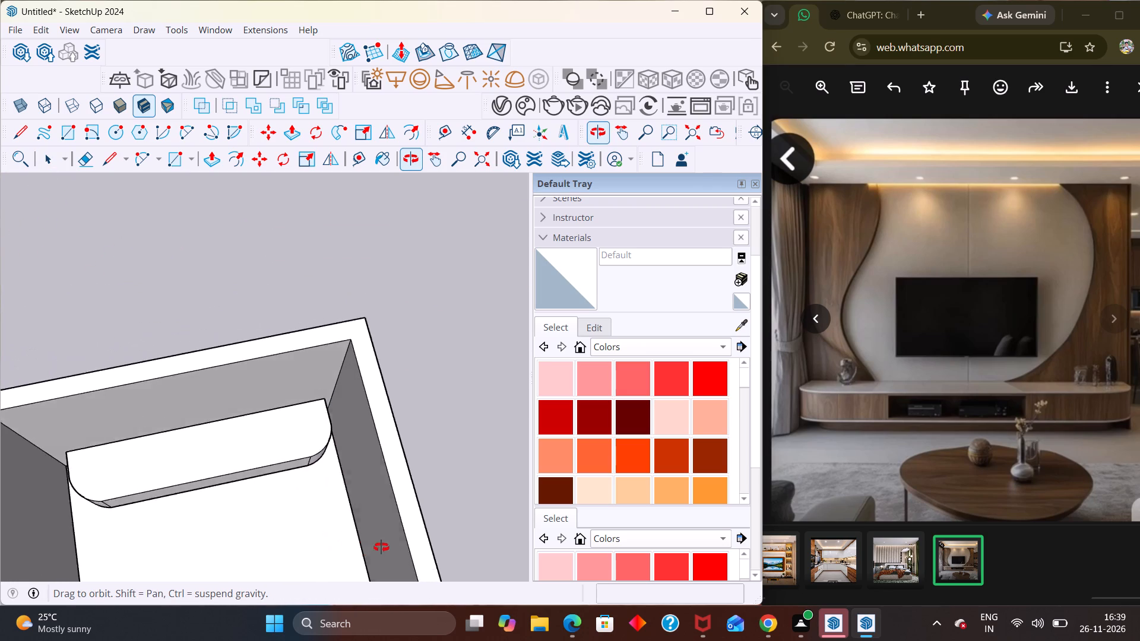
pyautogui.moveTo(381, 547); pyautogui.dragTo(334, 411, button='middle')
pyautogui.scroll(-1, 312, 419)
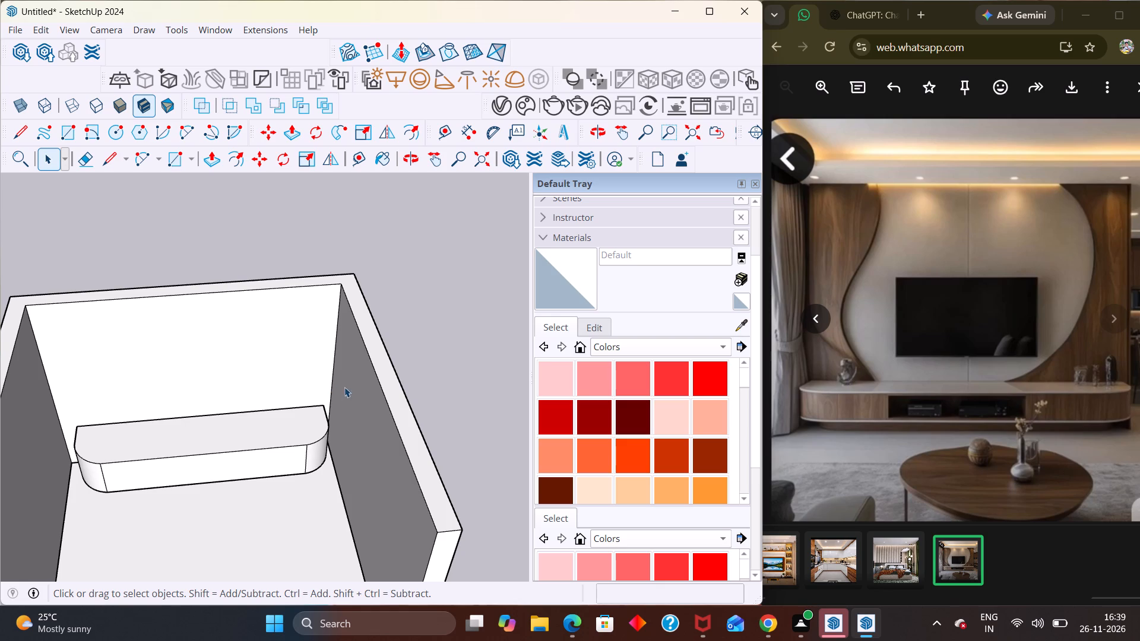
pyautogui.scroll(-3, 337, 426)
pyautogui.moveTo(349, 467); pyautogui.dragTo(335, 376, button='middle')
# Lower the cabinet's top face by about 6 5/8" inside its group and leave the group.
pyautogui.scroll(2, 240, 477)
pyautogui.moveTo(242, 433); pyautogui.dragTo(248, 456, button='middle')
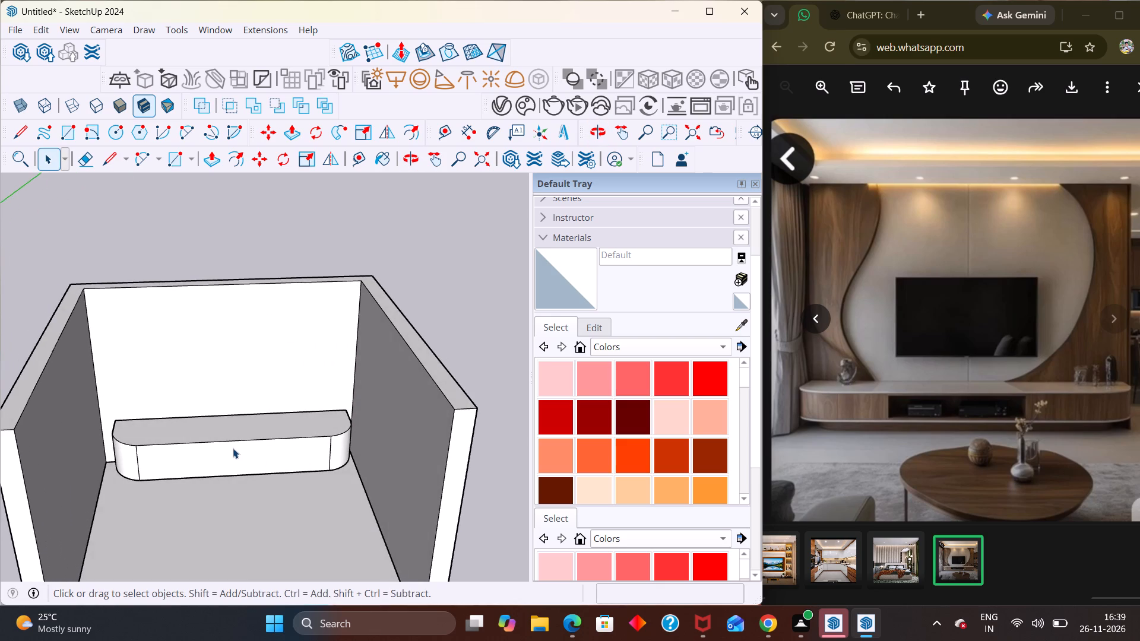
pyautogui.doubleClick(232, 449)
pyautogui.press('p')
pyautogui.click(230, 430)
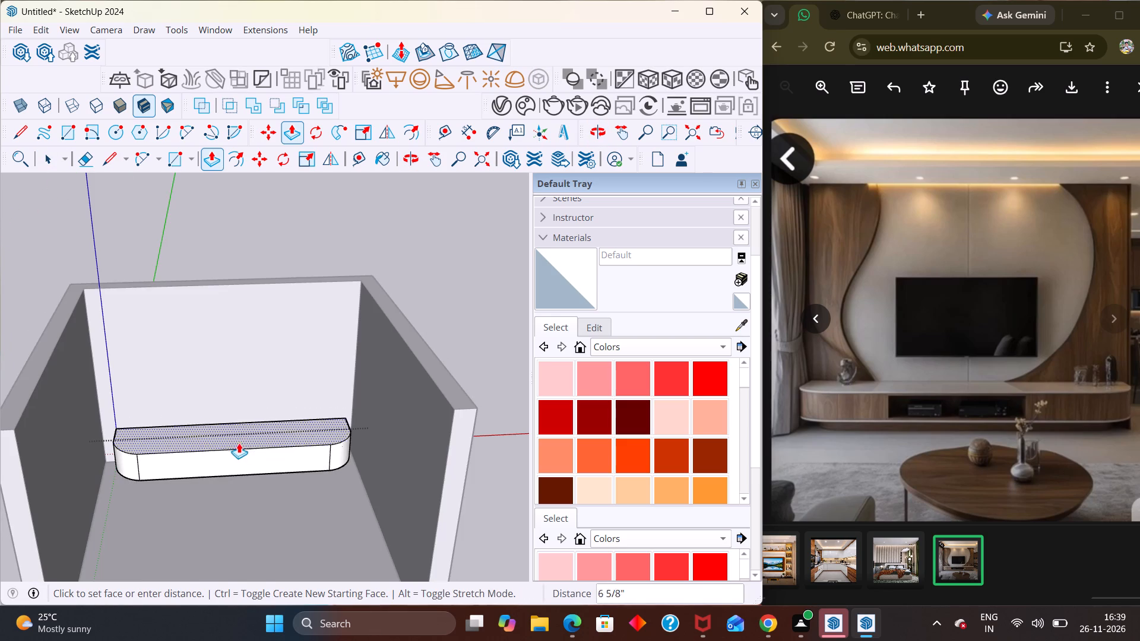
pyautogui.click(239, 440)
pyautogui.scroll(-5, 262, 412)
pyautogui.press('space')
pyautogui.click(328, 348)
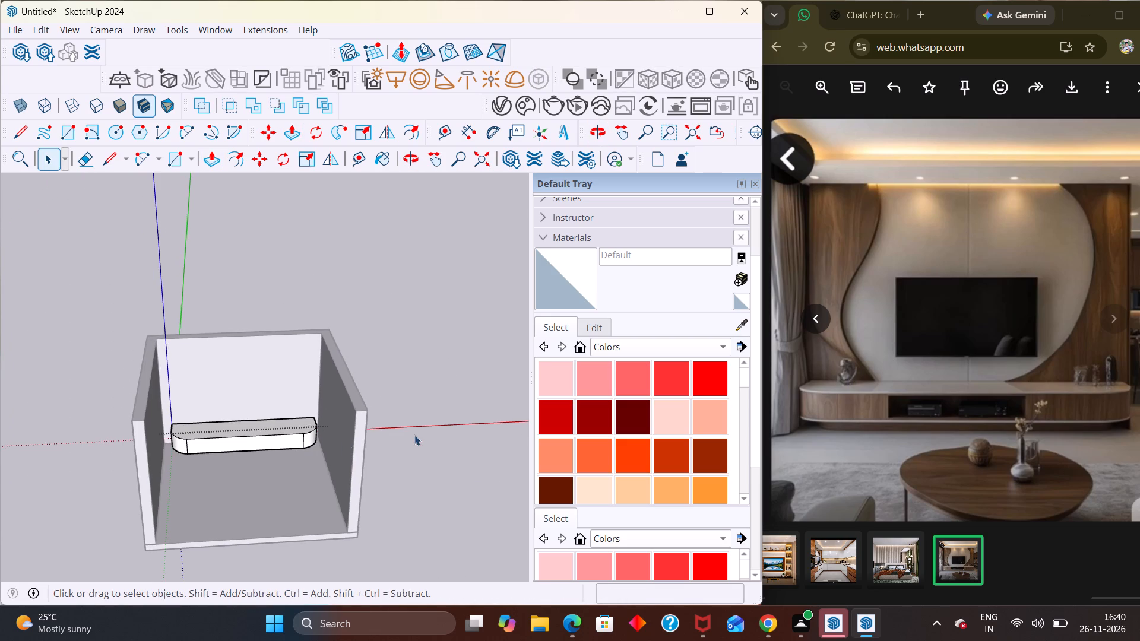
pyautogui.click(414, 435)
# Examine the lowered cabinet's height and position against the back wall from the front and at an angle.
pyautogui.moveTo(155, 531); pyautogui.dragTo(140, 403, button='middle')
pyautogui.scroll(3, 126, 386)
pyautogui.scroll(-3, 225, 446)
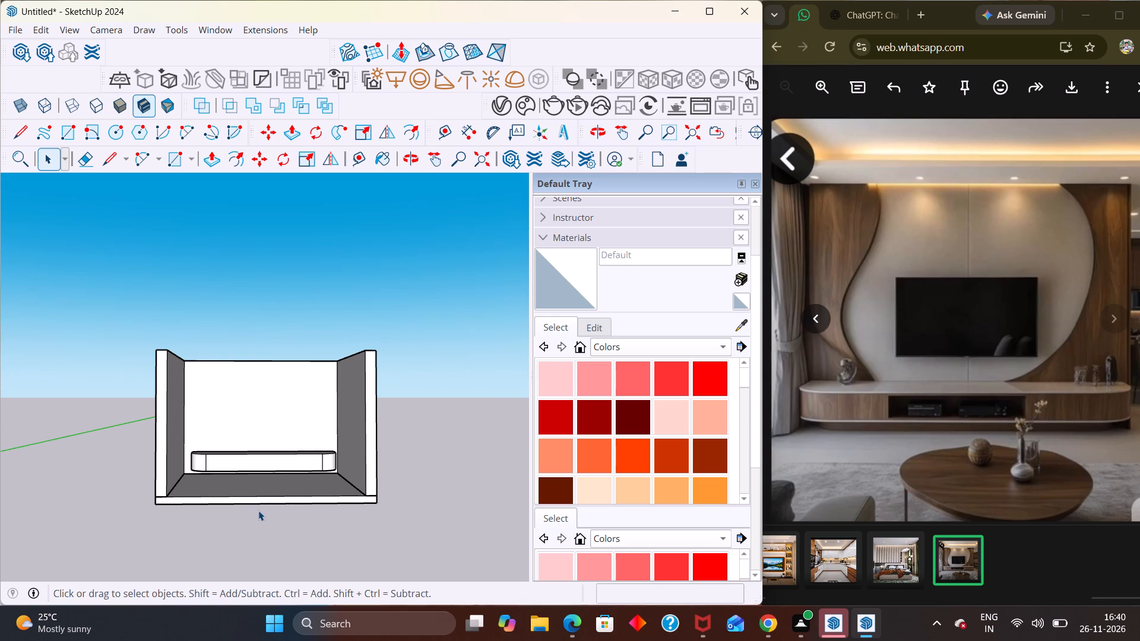
pyautogui.scroll(5, 306, 480)
pyautogui.moveTo(328, 483); pyautogui.dragTo(378, 454, button='middle')
pyautogui.scroll(1, 340, 483)
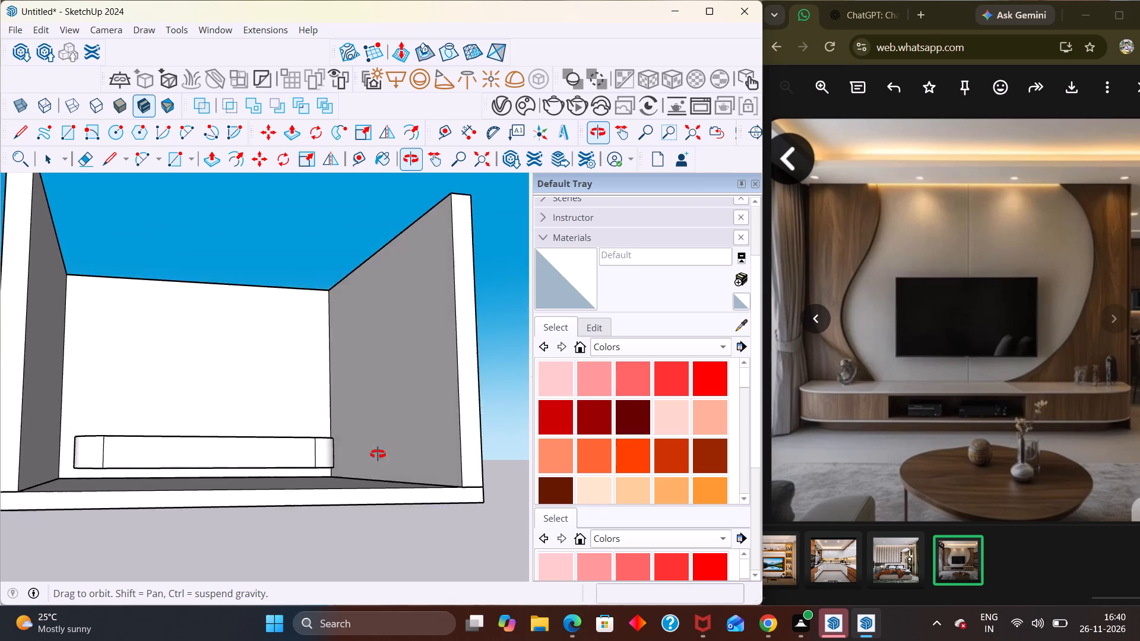
pyautogui.moveTo(378, 454); pyautogui.dragTo(341, 456, button='middle')
pyautogui.moveTo(302, 449); pyautogui.dragTo(282, 465, button='middle')
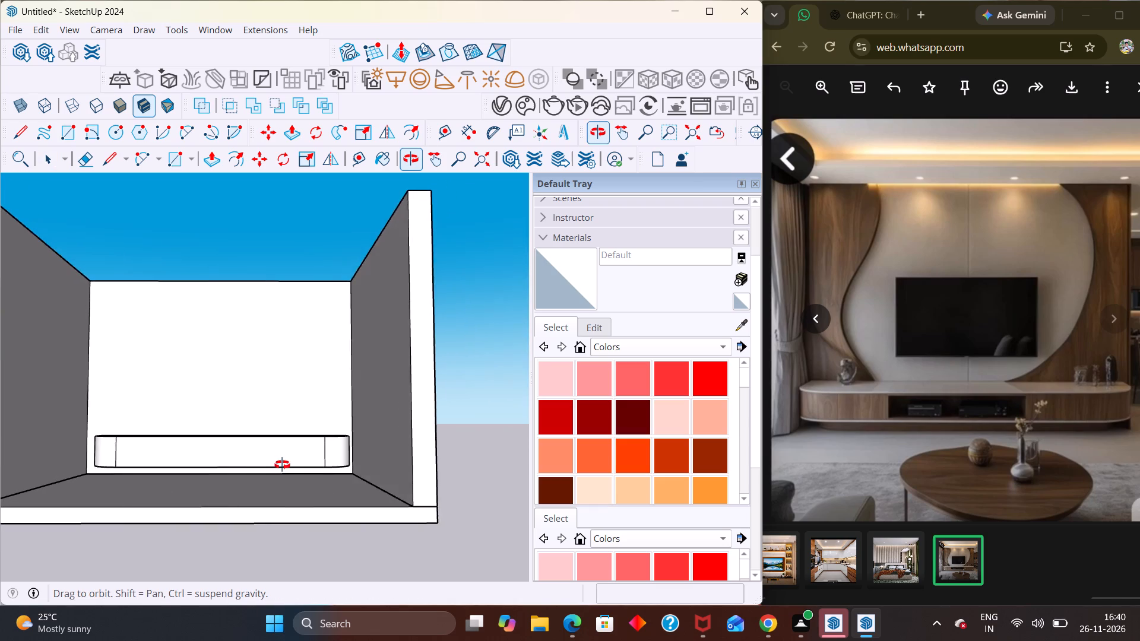
pyautogui.moveTo(282, 465); pyautogui.dragTo(271, 467, button='middle')
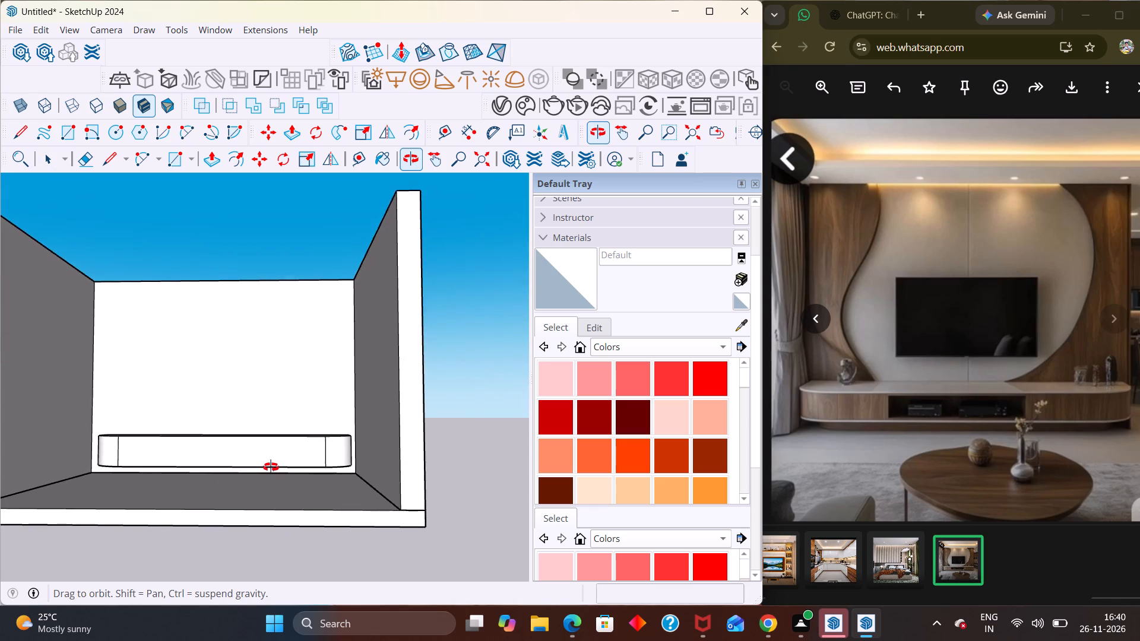
pyautogui.moveTo(271, 467); pyautogui.dragTo(333, 520, button='middle')
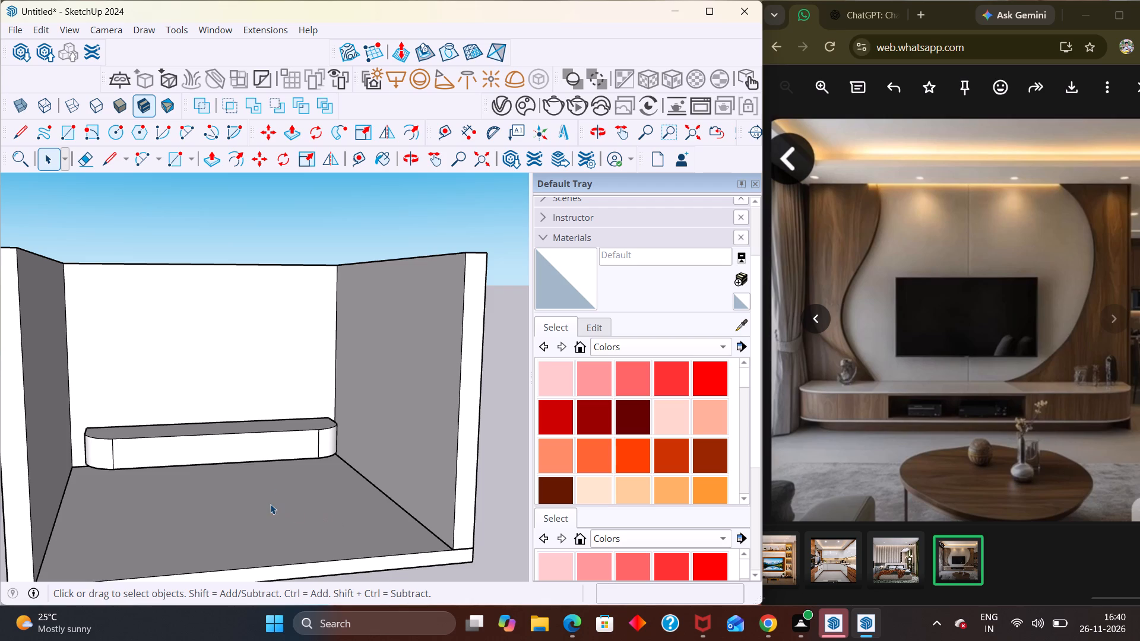
pyautogui.scroll(-2, 278, 461)
pyautogui.scroll(-7, 296, 384)
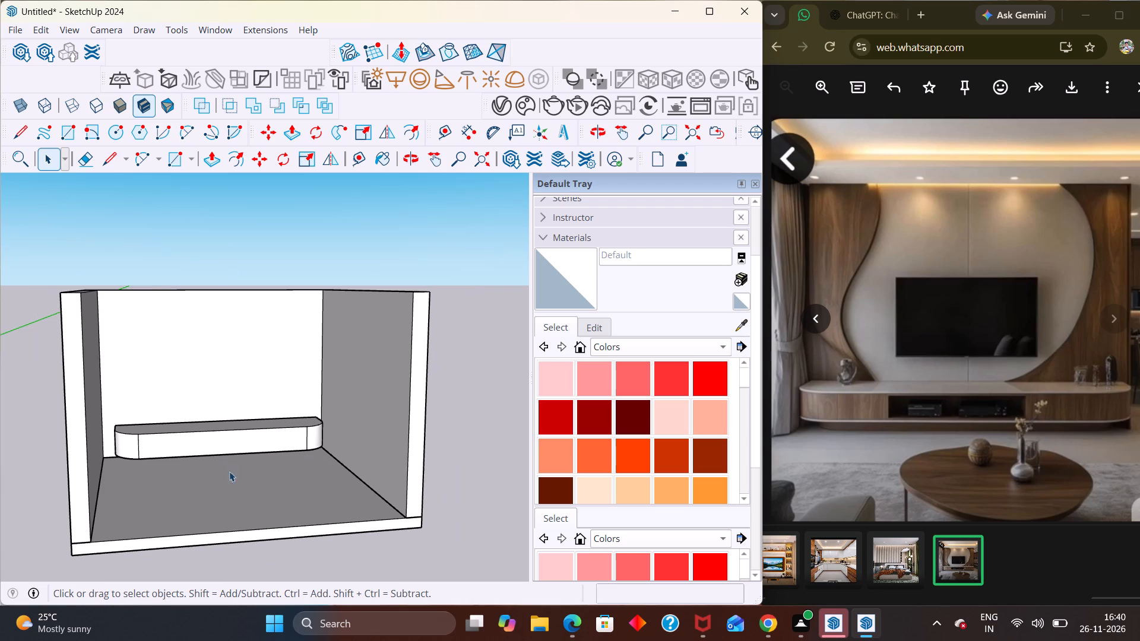
pyautogui.moveTo(230, 474); pyautogui.dragTo(157, 525, button='middle')
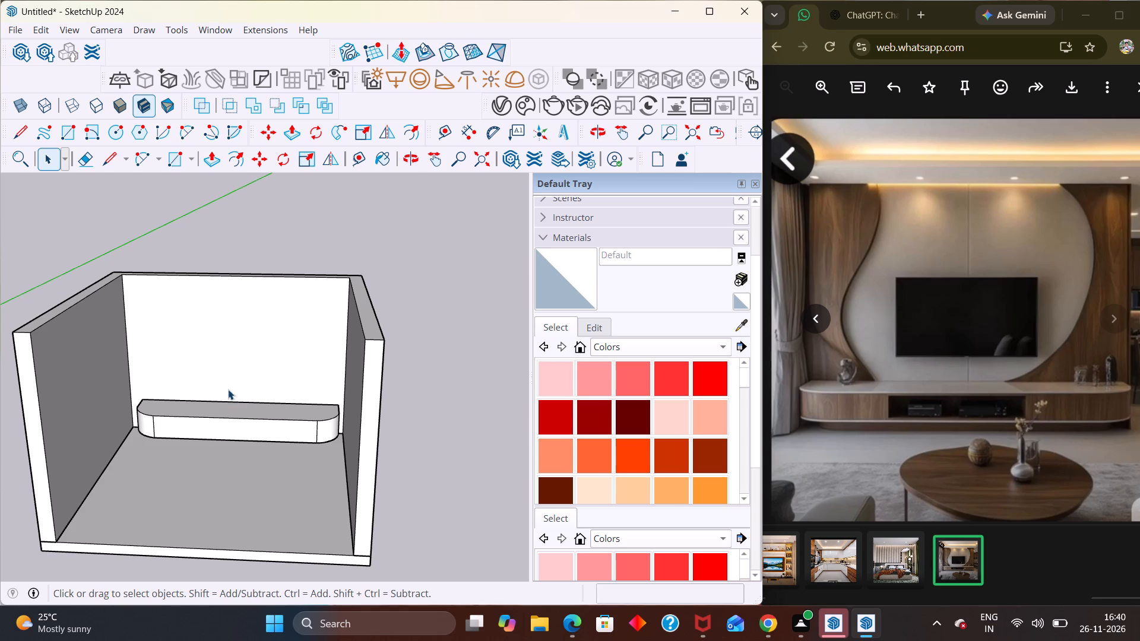
# Draw a vertical line on the back wall from the cabinet's right rear top corner up to the wall's top edge.
pyautogui.scroll(2, 307, 400)
pyautogui.press('l')
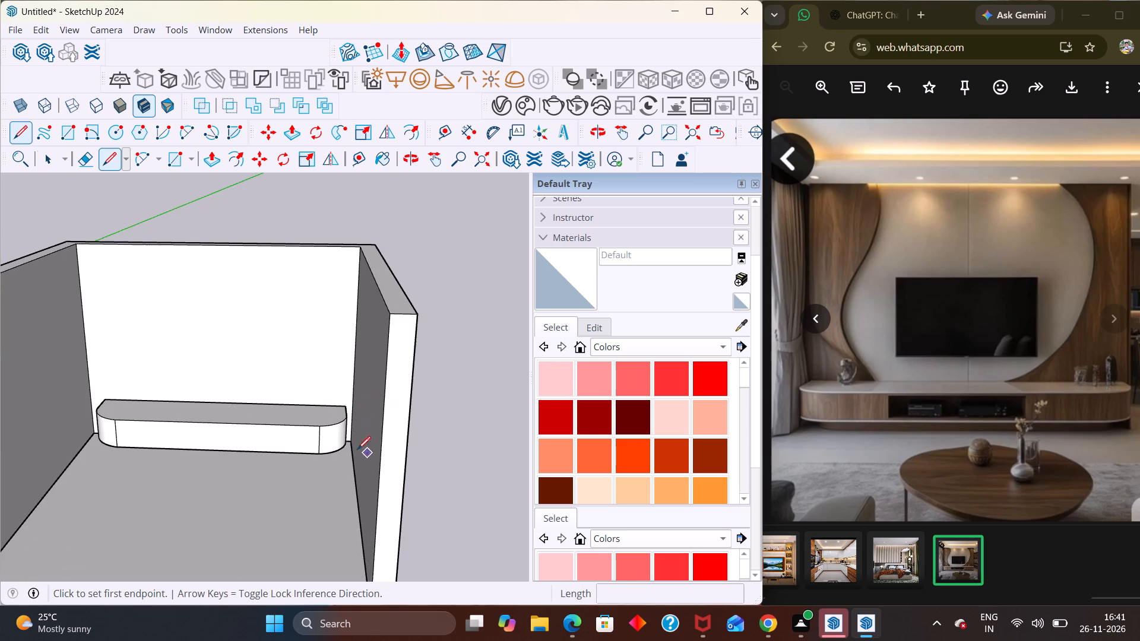
pyautogui.click(344, 405)
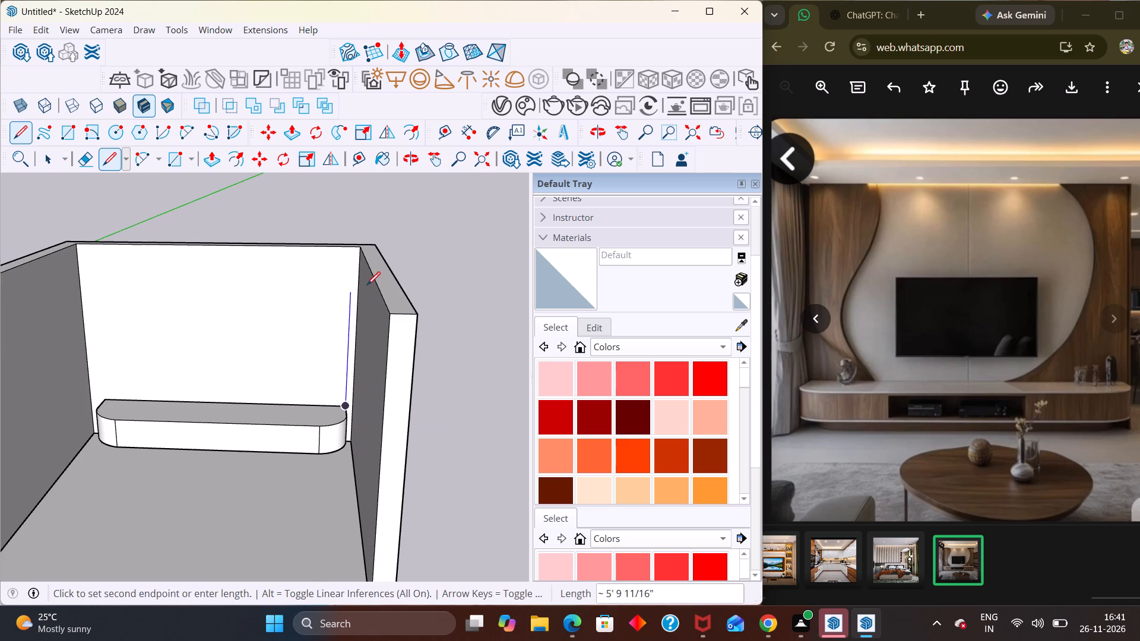
pyautogui.scroll(2, 343, 252)
pyautogui.click(350, 247)
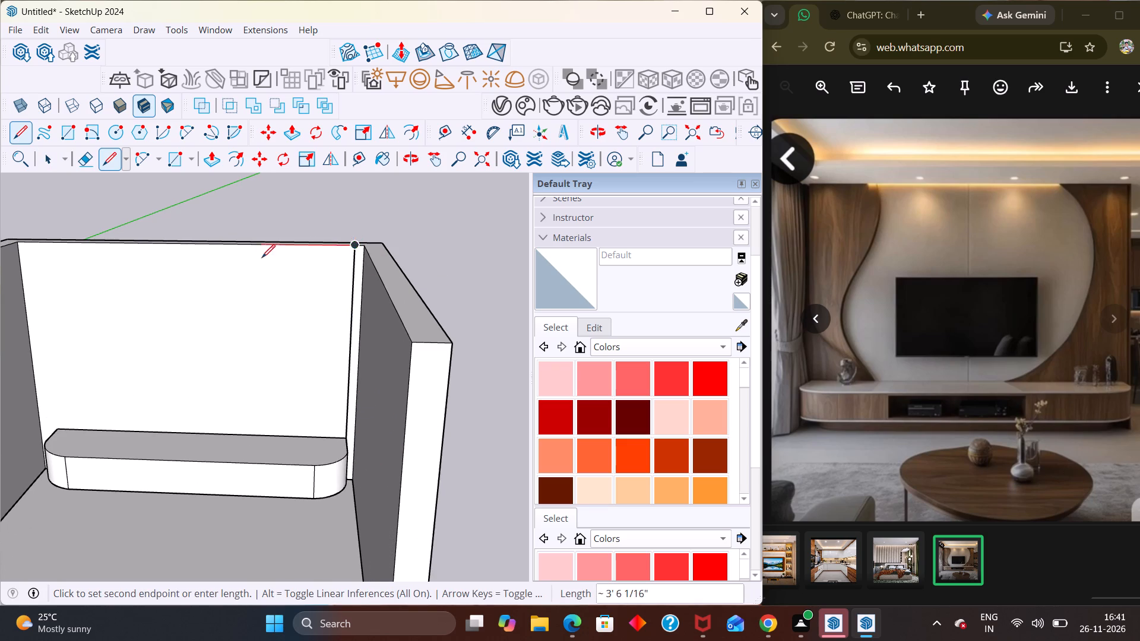
pyautogui.scroll(-3, 276, 268)
pyautogui.press('space')
# Draw a vertical line about 8' 1" long from the cabinet's left rear top corner up to the back wall's top edge.
pyautogui.press('l')
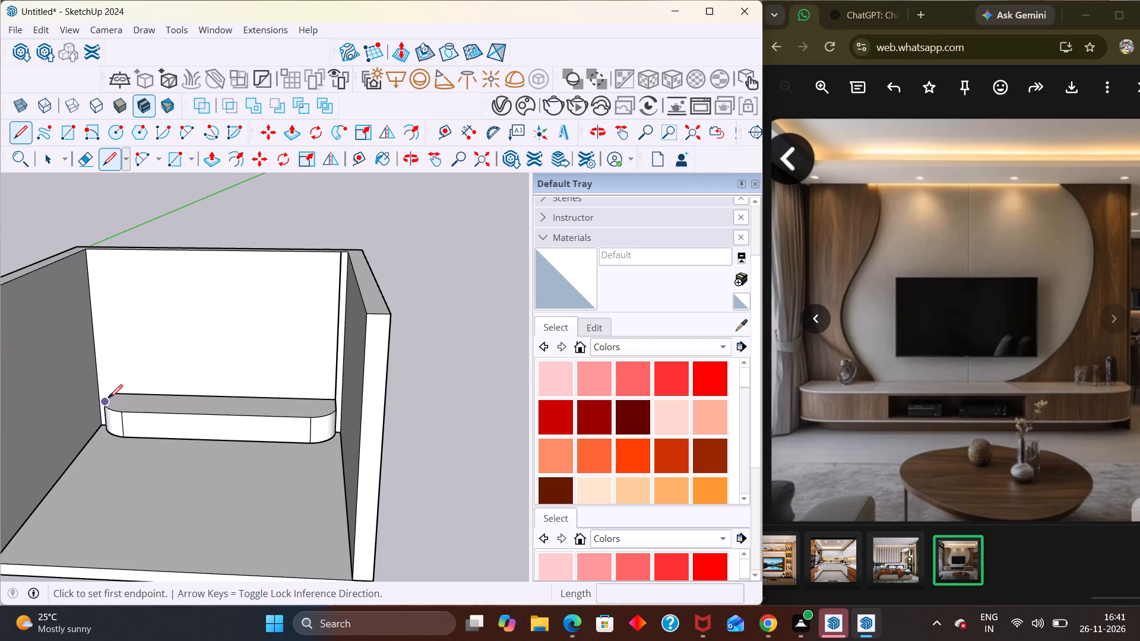
pyautogui.click(111, 390)
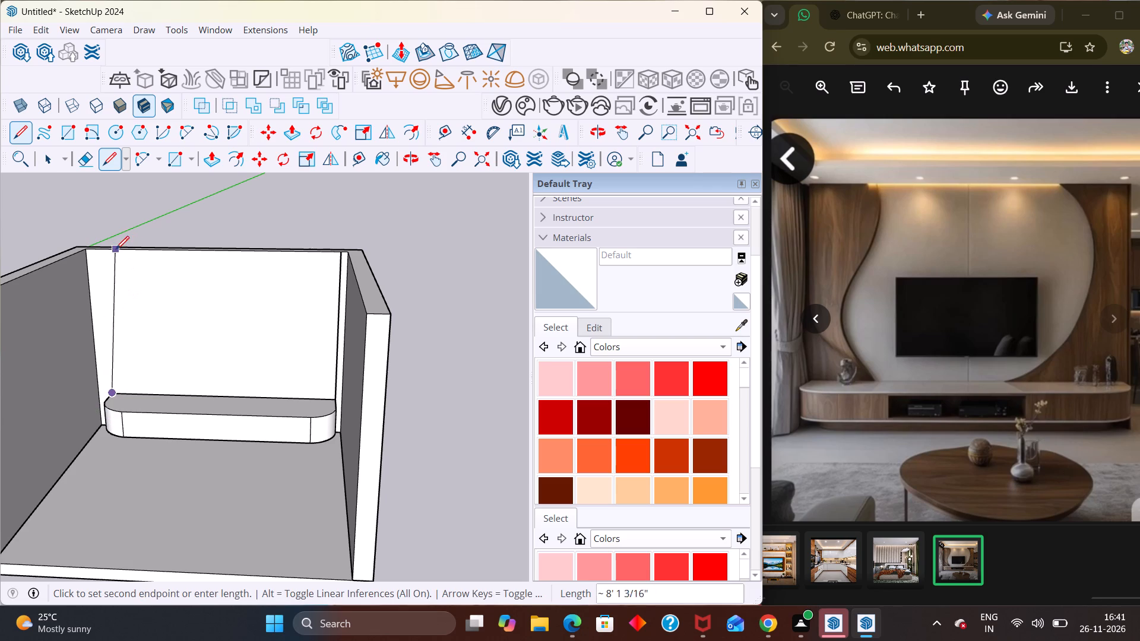
pyautogui.click(105, 253)
pyautogui.press('space')
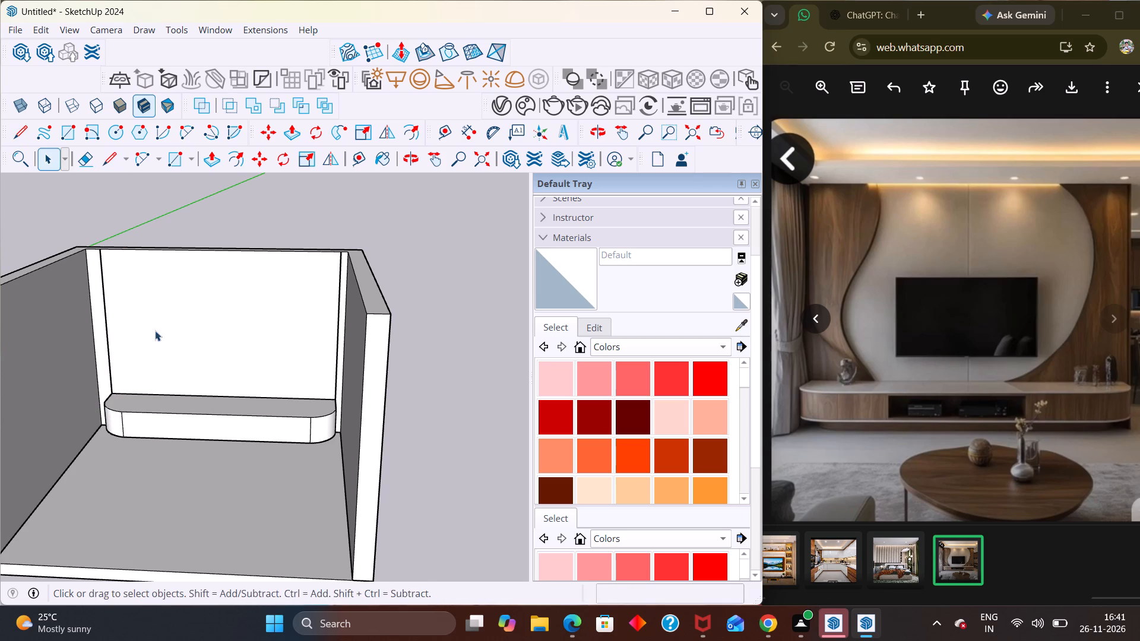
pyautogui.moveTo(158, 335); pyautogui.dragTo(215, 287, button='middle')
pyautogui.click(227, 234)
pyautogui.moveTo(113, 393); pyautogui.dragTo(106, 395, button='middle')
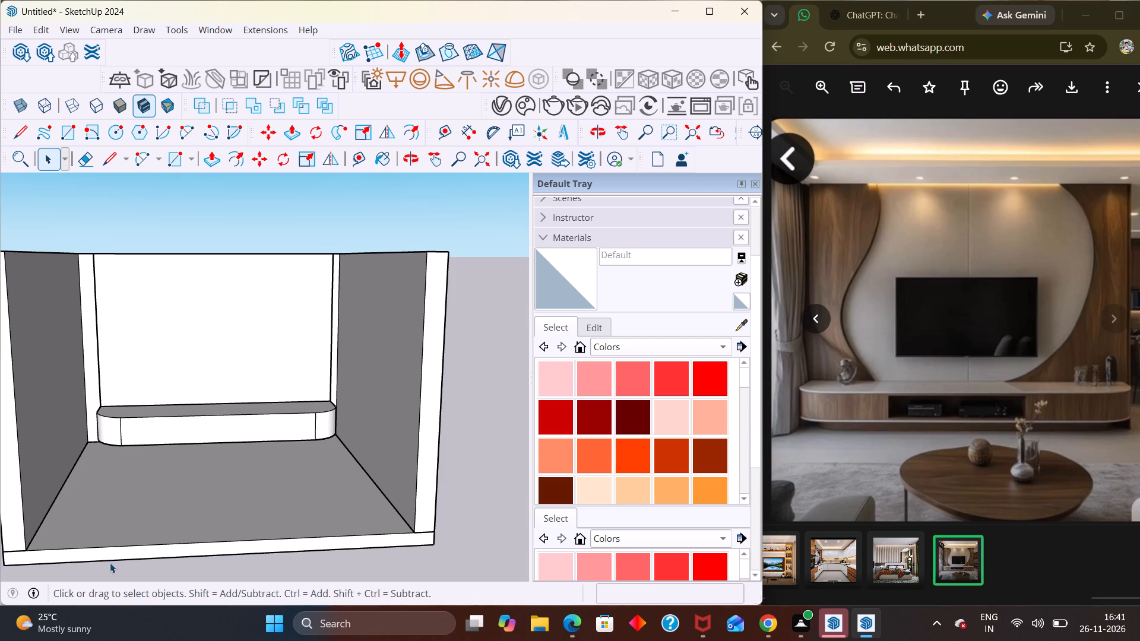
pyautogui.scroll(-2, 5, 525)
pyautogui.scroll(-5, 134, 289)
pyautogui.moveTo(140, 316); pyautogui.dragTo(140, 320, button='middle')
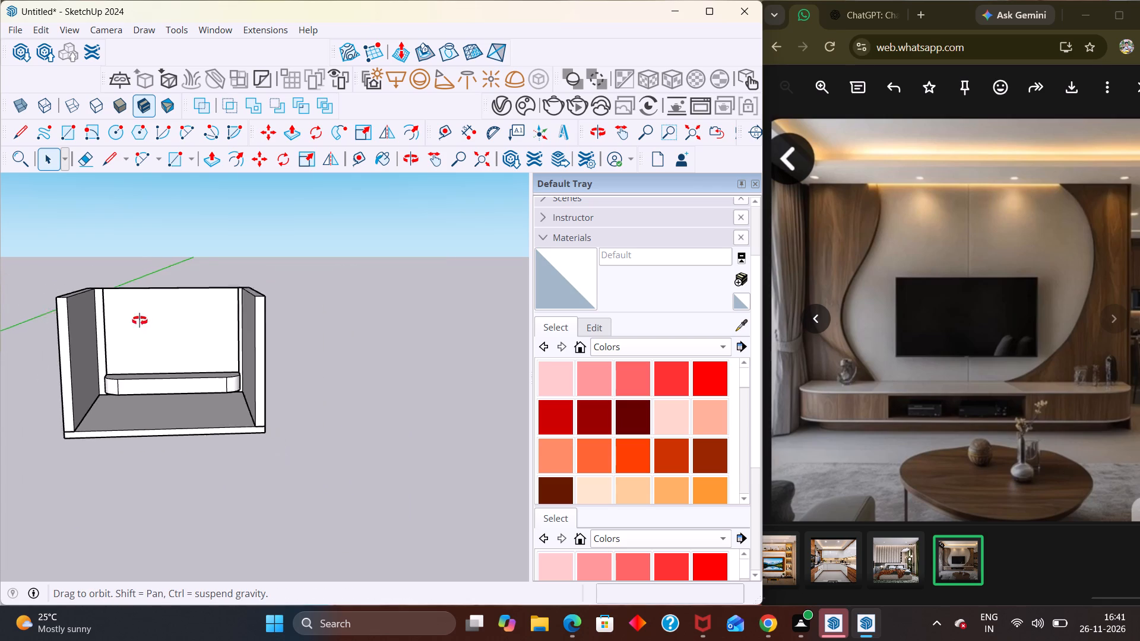
# Draw a vertical line about 8' 5/8" long on the back wall, right of centre, from the cabinet's rear edge to the wall's top edge.
pyautogui.moveTo(140, 320); pyautogui.dragTo(139, 401, button='middle')
pyautogui.scroll(1, 139, 400)
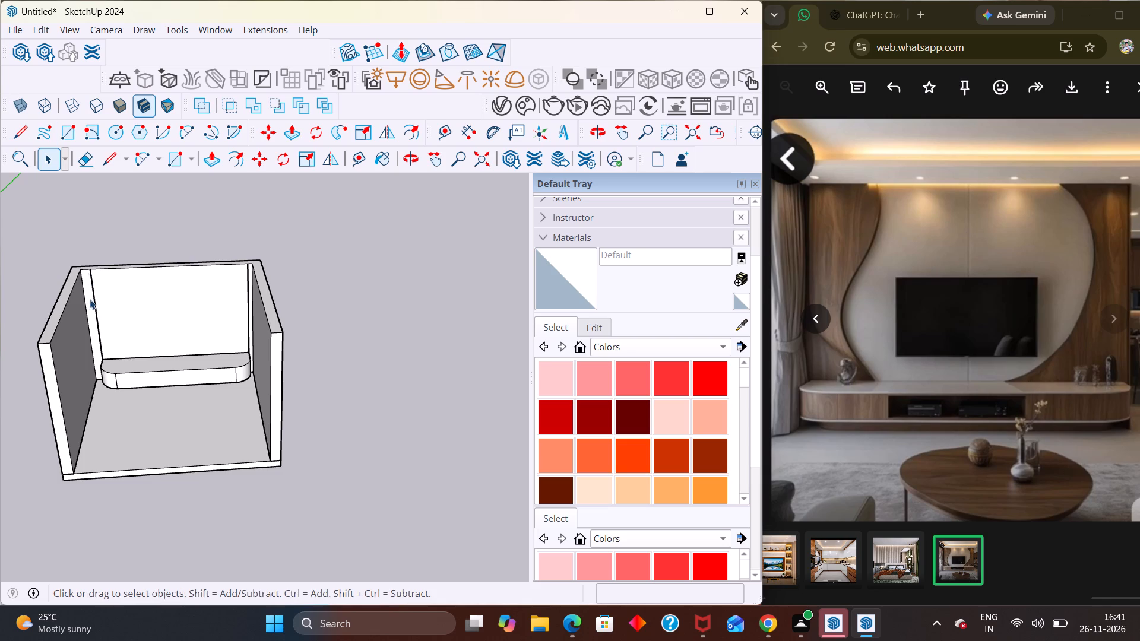
pyautogui.press('a')
pyautogui.moveTo(212, 364); pyautogui.dragTo(211, 269, button='middle')
pyautogui.press('space')
pyautogui.press('l')
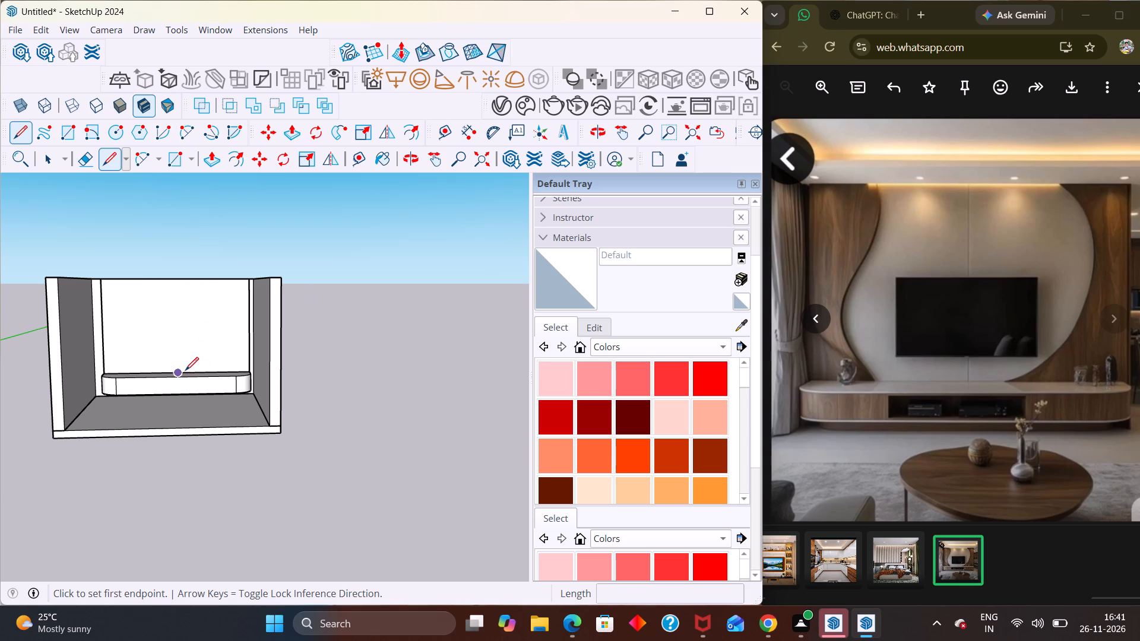
pyautogui.scroll(4, 186, 372)
pyautogui.moveTo(198, 382); pyautogui.dragTo(197, 417, button='middle')
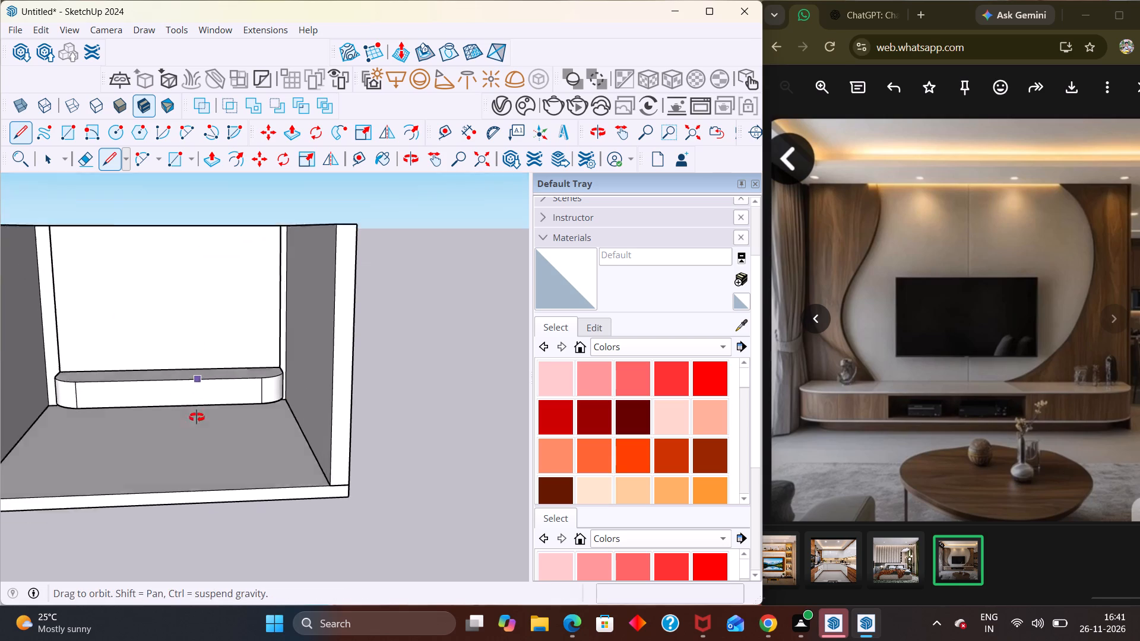
pyautogui.moveTo(197, 417); pyautogui.dragTo(194, 426, button='middle')
pyautogui.click(201, 364)
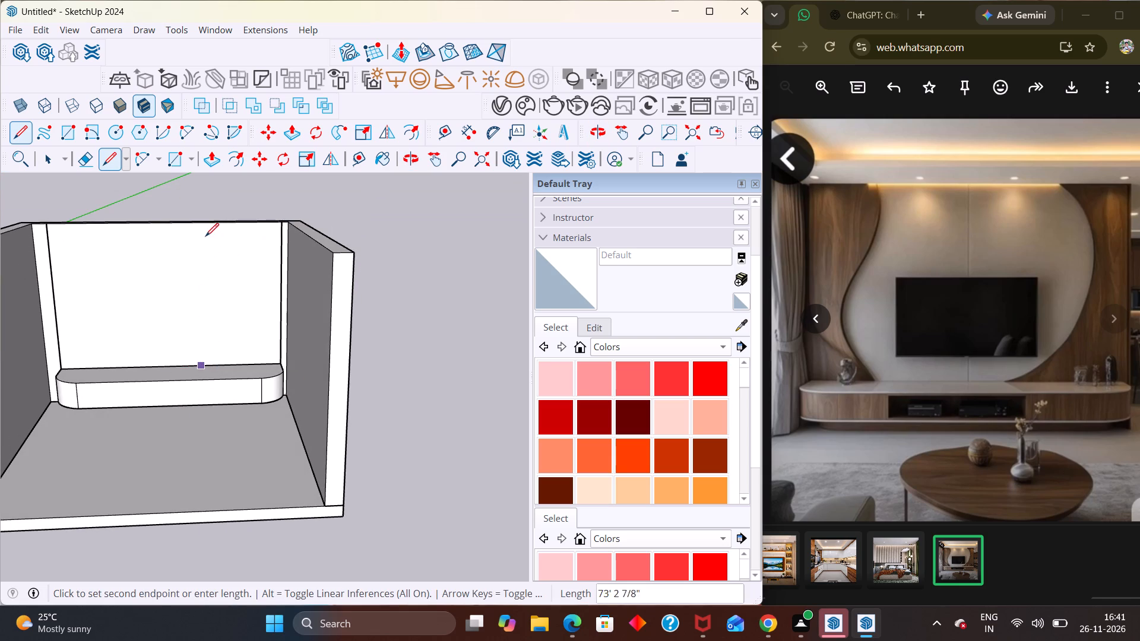
pyautogui.click(197, 226)
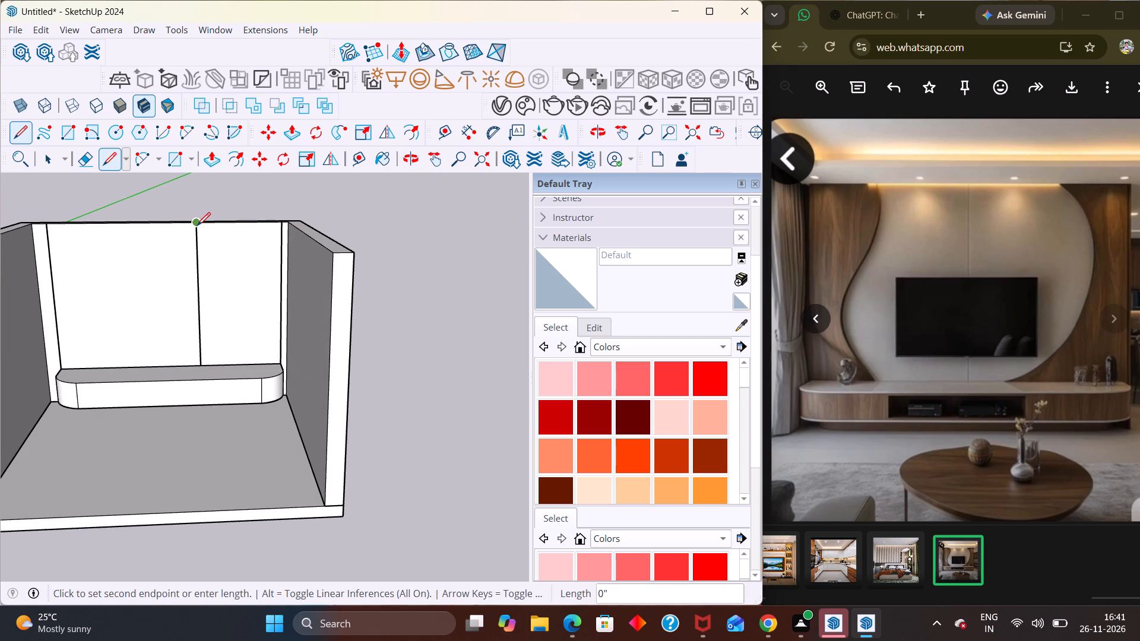
pyautogui.press('Escape')
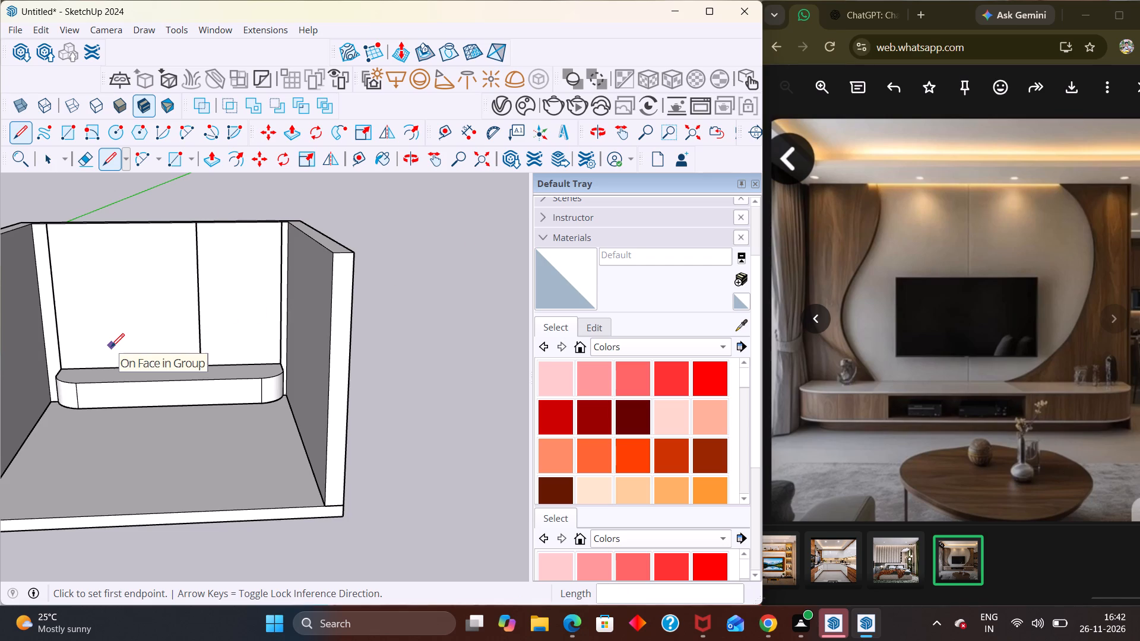
# Draw a vertical line about 8' 5/8" long, left of centre, from the back wall's top edge down to the cabinet.
pyautogui.click(121, 227)
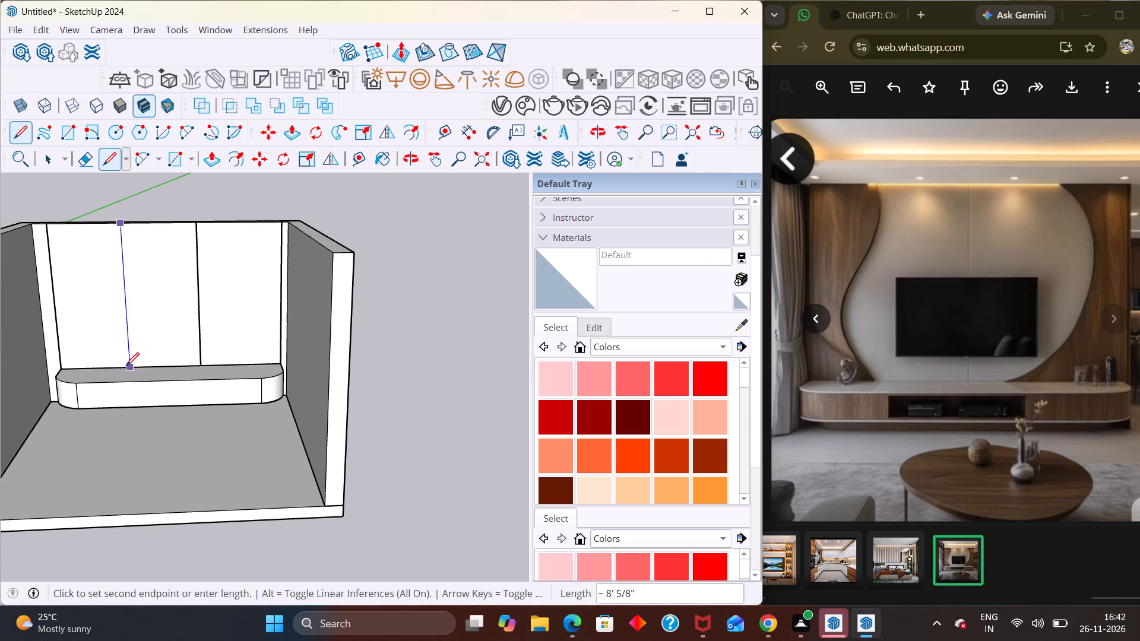
pyautogui.click(128, 368)
pyautogui.moveTo(166, 323); pyautogui.dragTo(214, 264, button='middle')
pyautogui.press('space')
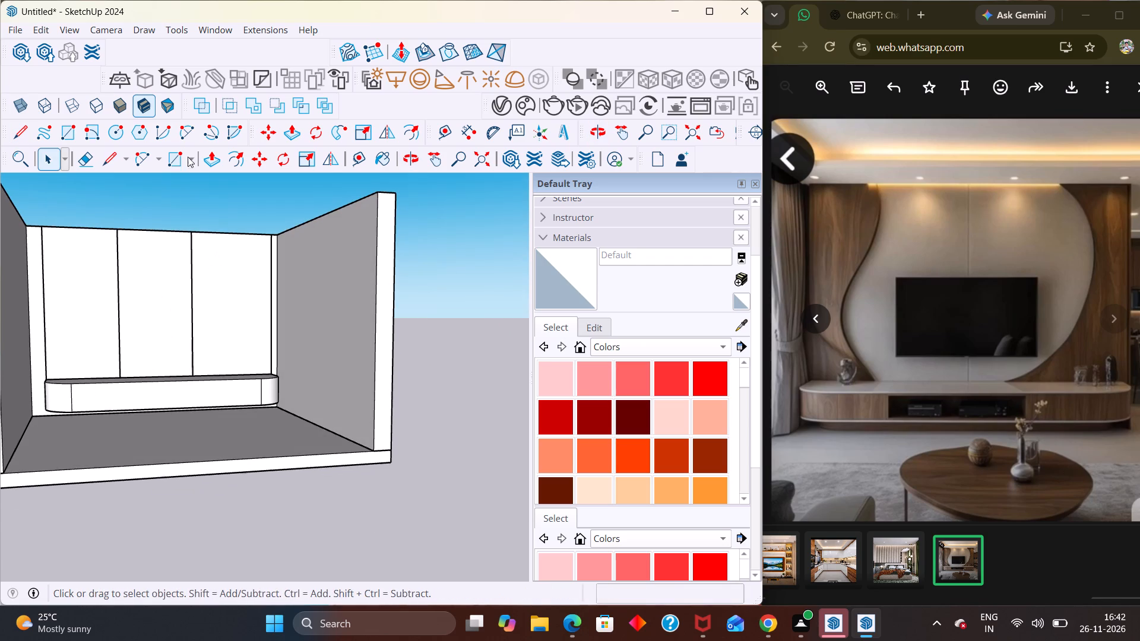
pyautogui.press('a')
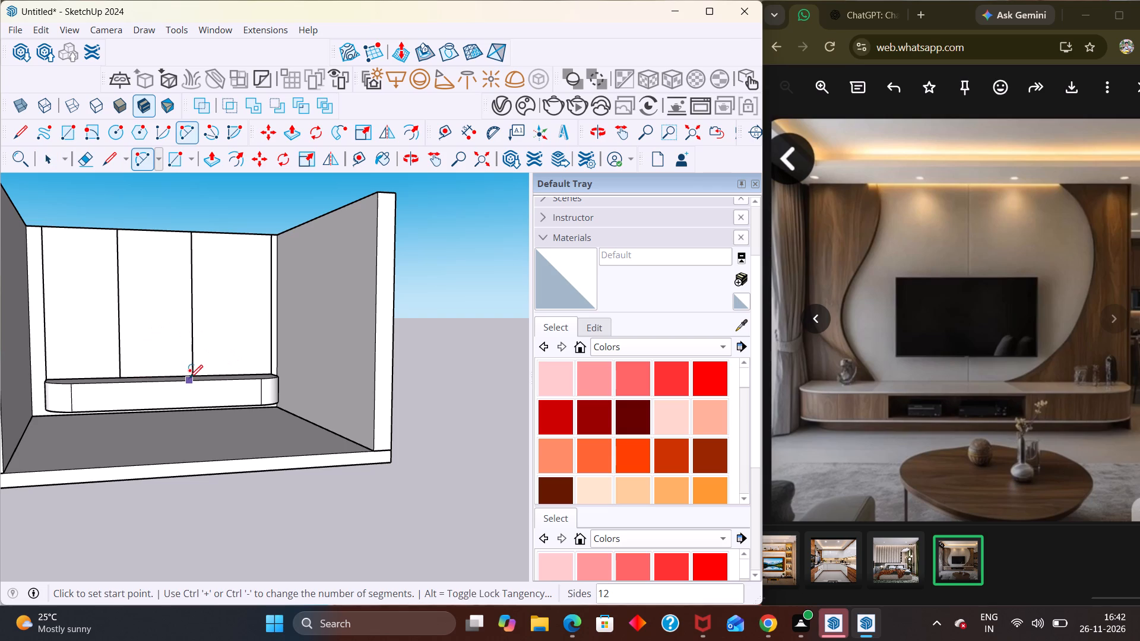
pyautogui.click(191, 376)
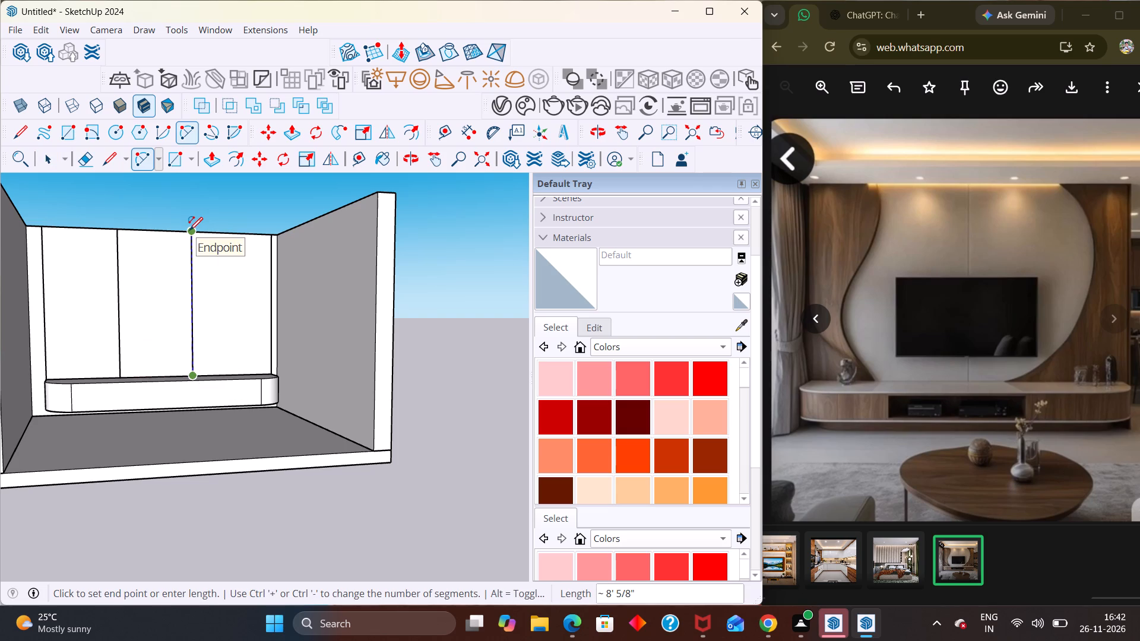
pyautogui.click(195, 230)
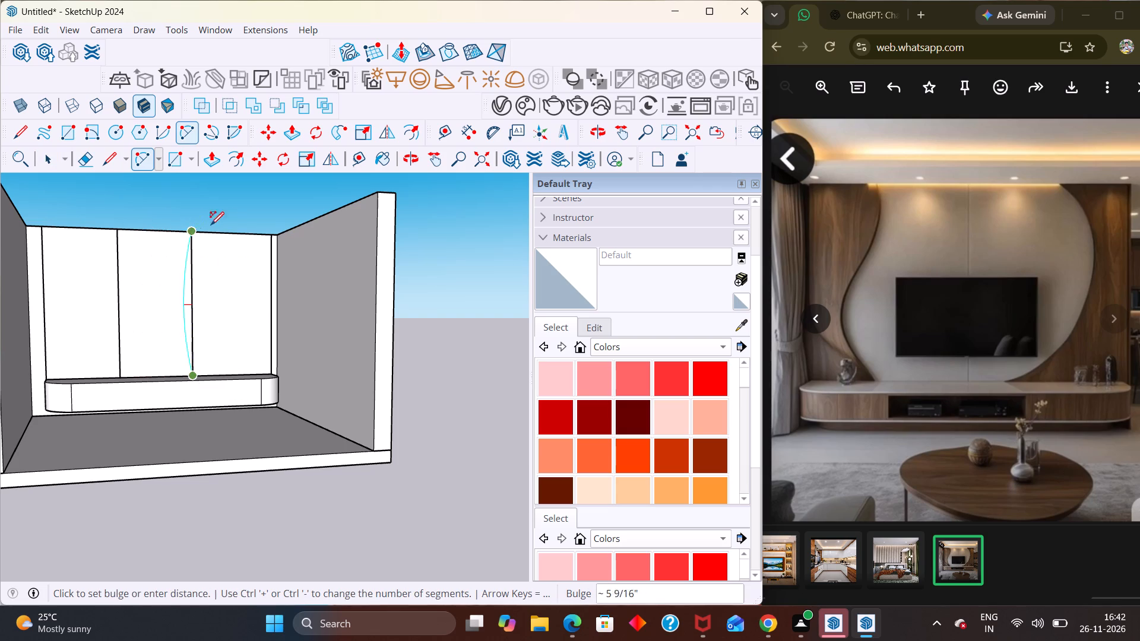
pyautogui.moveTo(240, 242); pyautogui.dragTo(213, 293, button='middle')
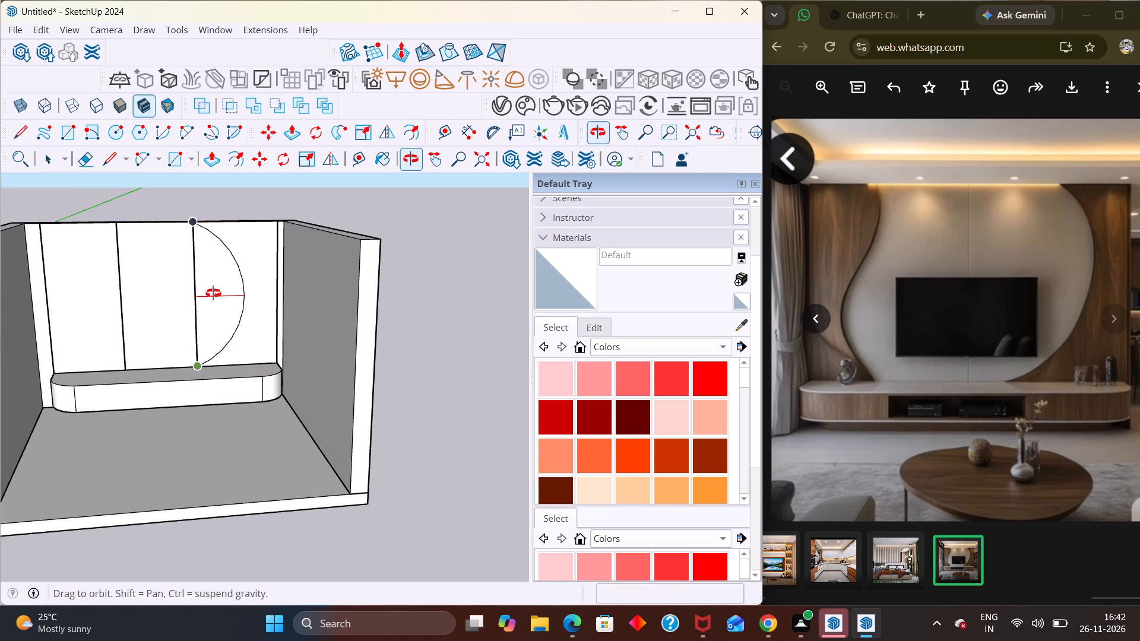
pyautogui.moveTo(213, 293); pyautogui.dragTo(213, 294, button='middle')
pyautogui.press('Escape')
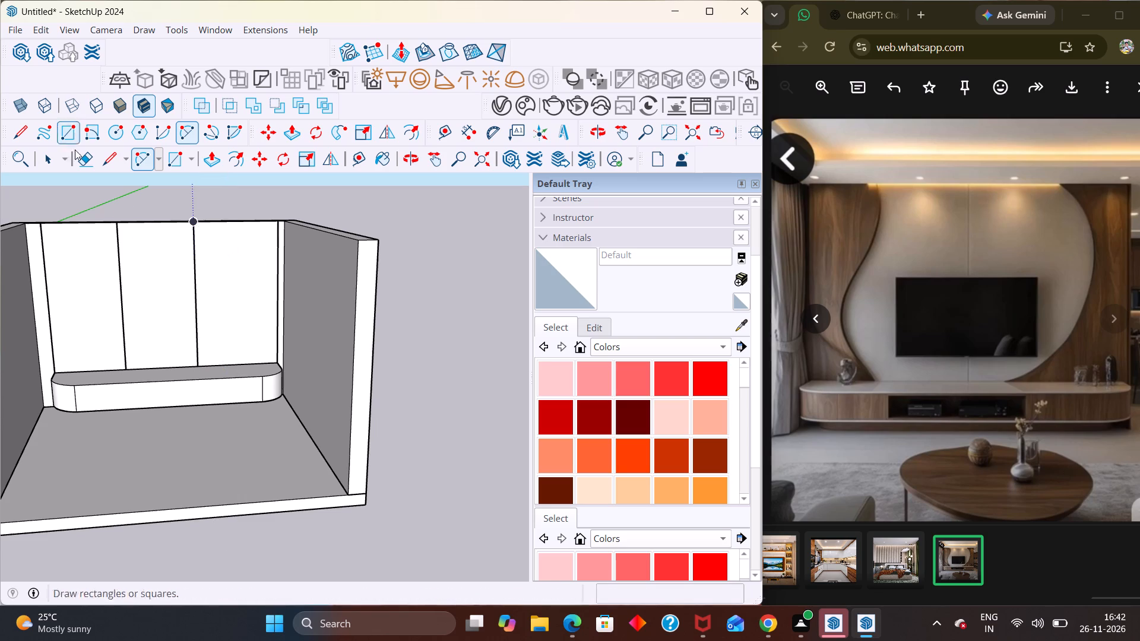
# Draw an arc bulging right about 2' 1 7/16" from the foot of the right-of-centre line to the back wall's top edge.
pyautogui.click(195, 365)
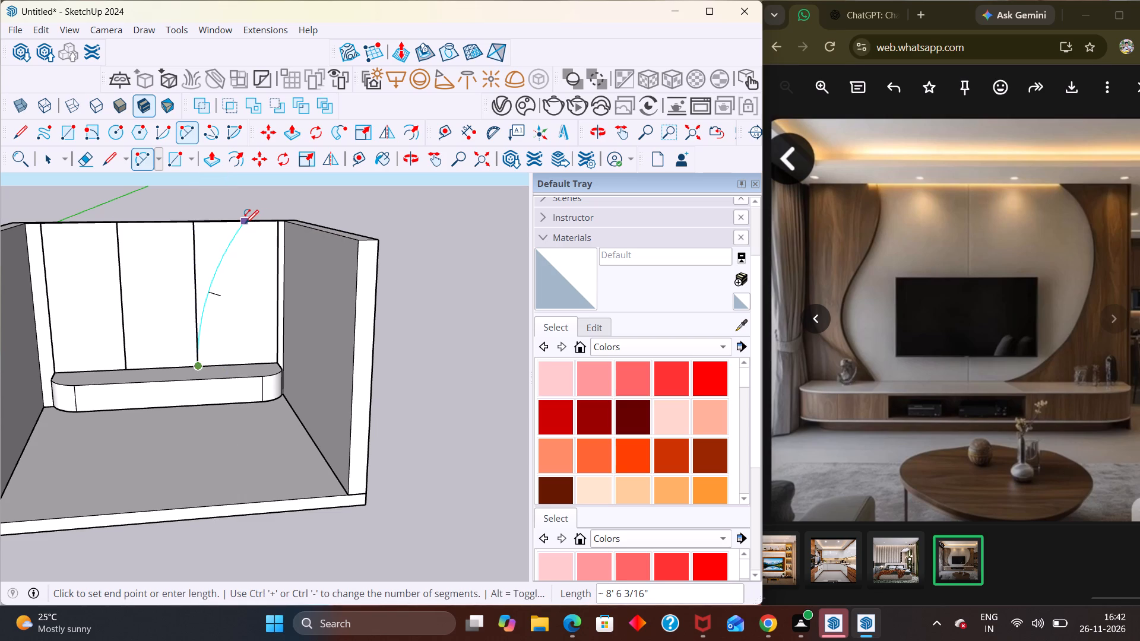
pyautogui.click(240, 223)
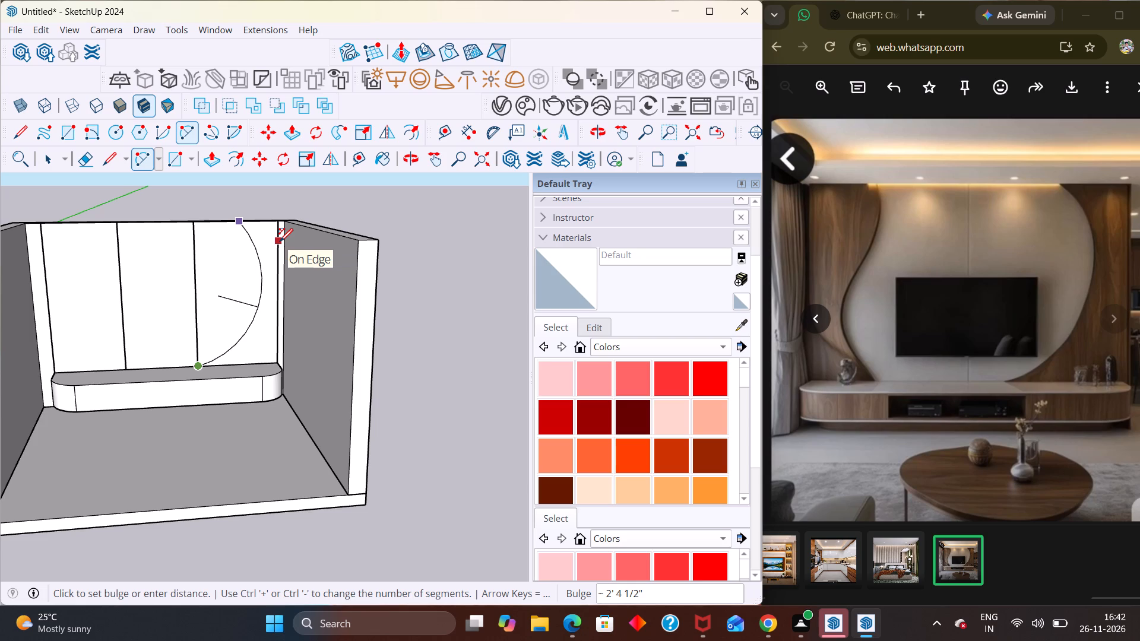
pyautogui.scroll(3, 280, 242)
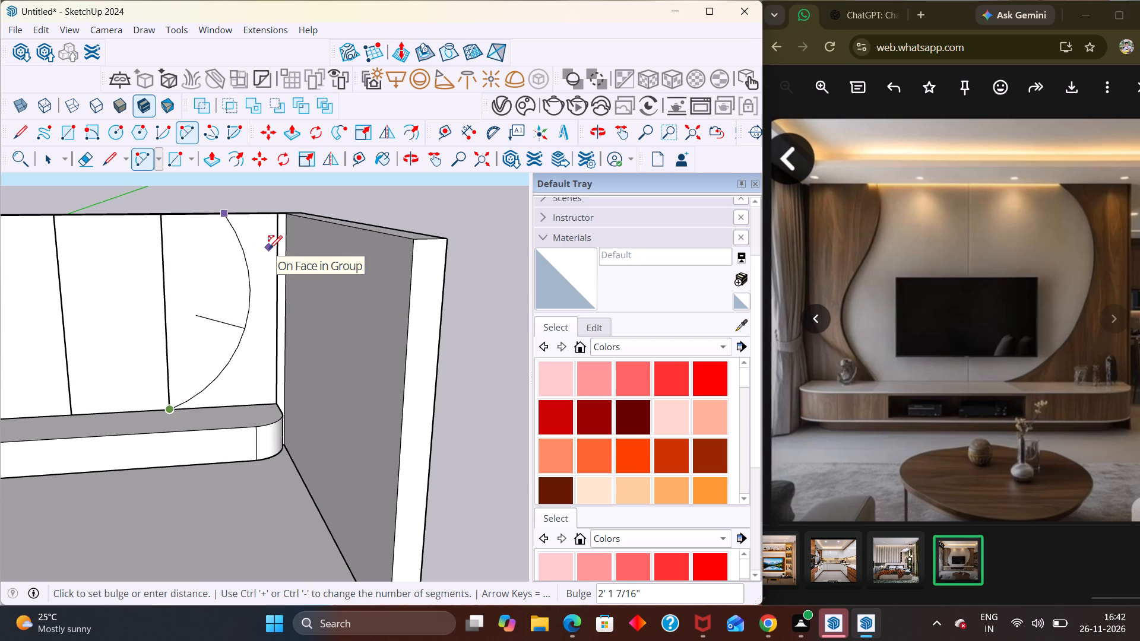
pyautogui.click(269, 249)
pyautogui.press('space')
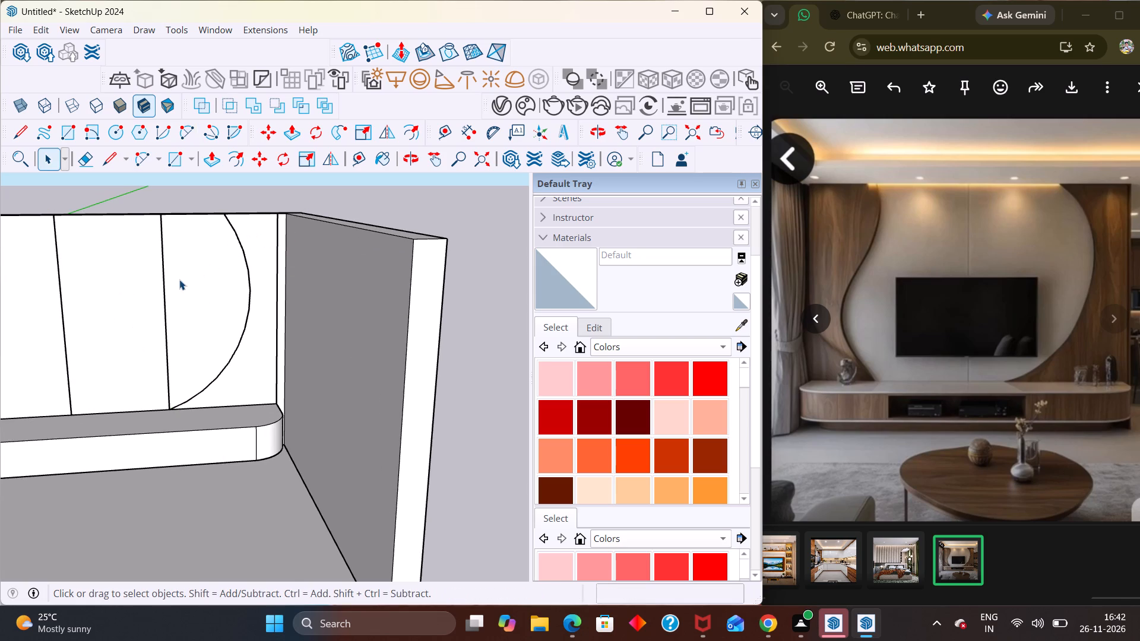
# Erase the vertical line right of centre, keeping the large arc on the back wall.
pyautogui.press('e')
pyautogui.click(167, 281)
pyautogui.click(164, 281)
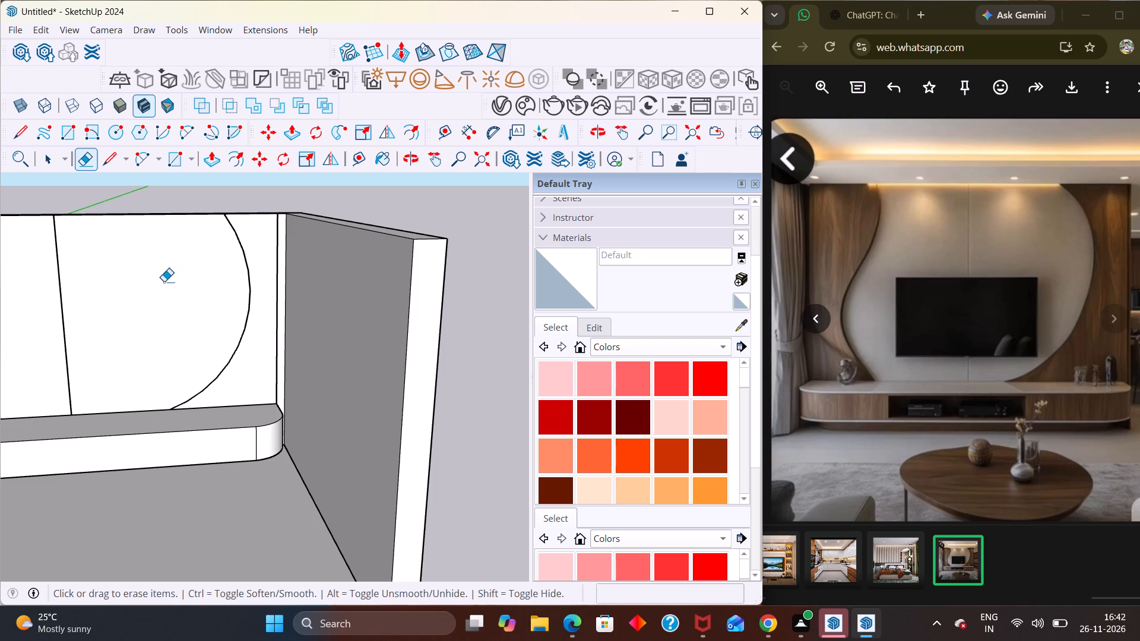
pyautogui.scroll(-5, 184, 275)
pyautogui.press('space')
pyautogui.scroll(-3, 337, 247)
pyautogui.scroll(2, 83, 294)
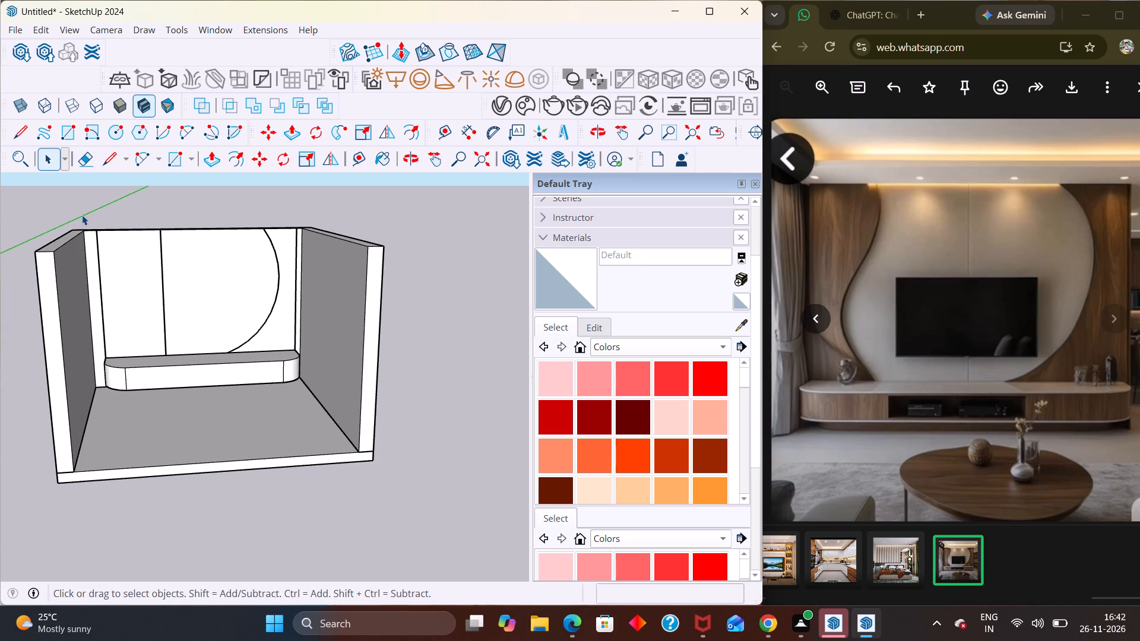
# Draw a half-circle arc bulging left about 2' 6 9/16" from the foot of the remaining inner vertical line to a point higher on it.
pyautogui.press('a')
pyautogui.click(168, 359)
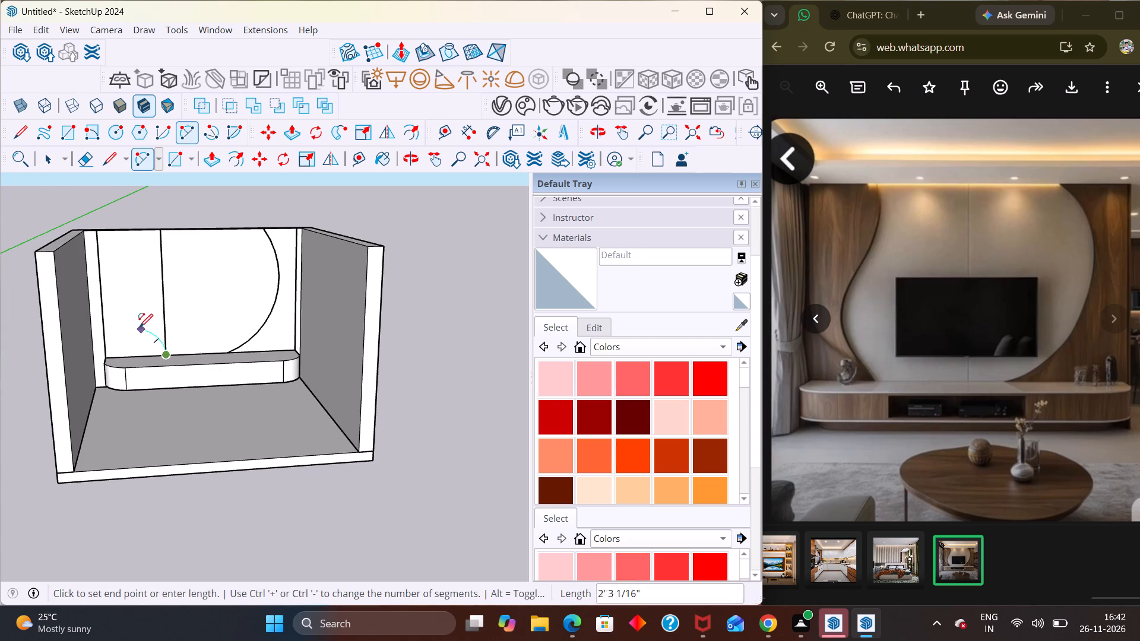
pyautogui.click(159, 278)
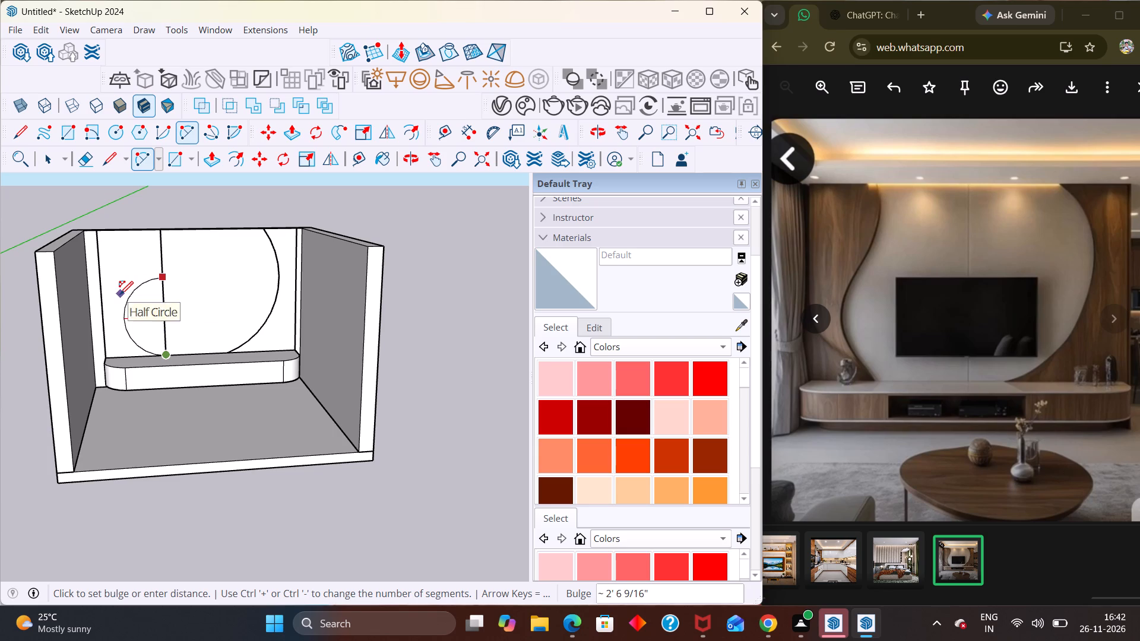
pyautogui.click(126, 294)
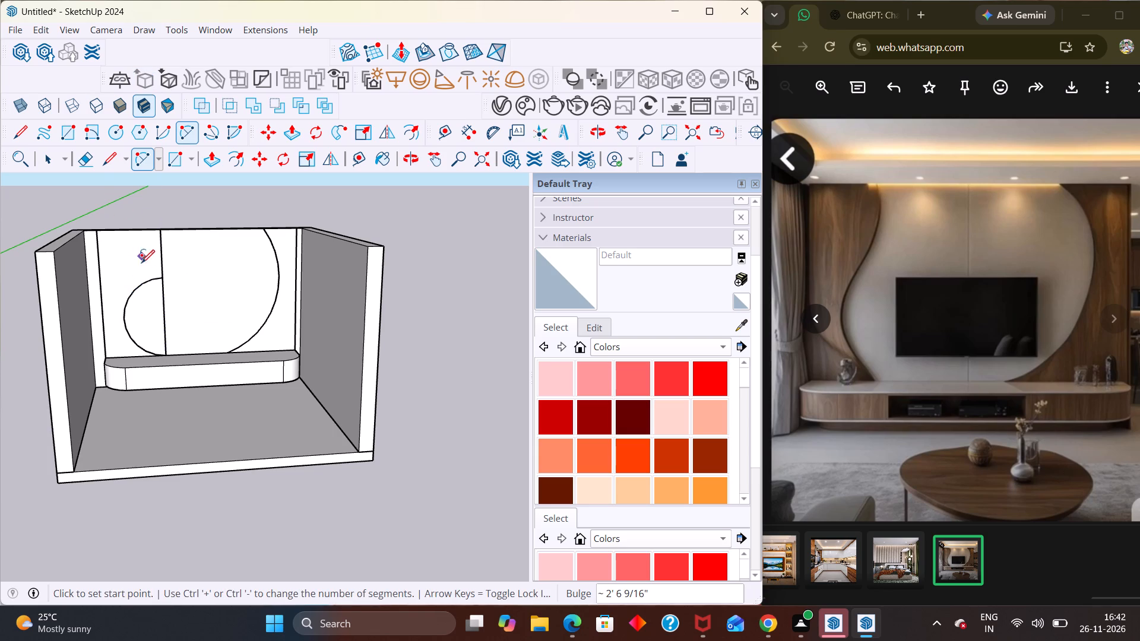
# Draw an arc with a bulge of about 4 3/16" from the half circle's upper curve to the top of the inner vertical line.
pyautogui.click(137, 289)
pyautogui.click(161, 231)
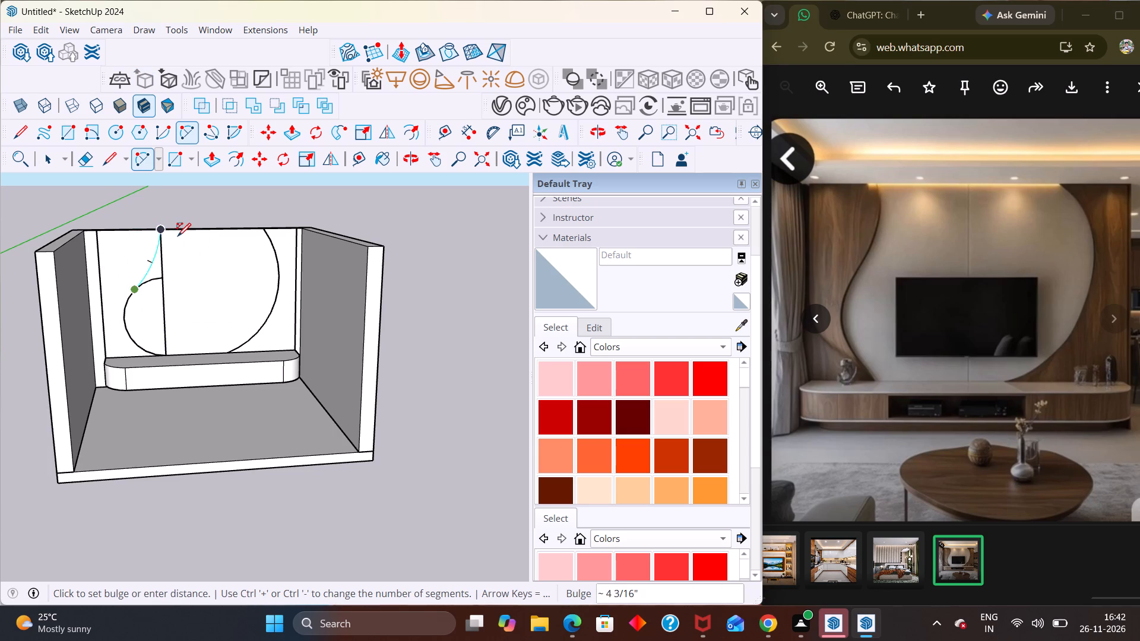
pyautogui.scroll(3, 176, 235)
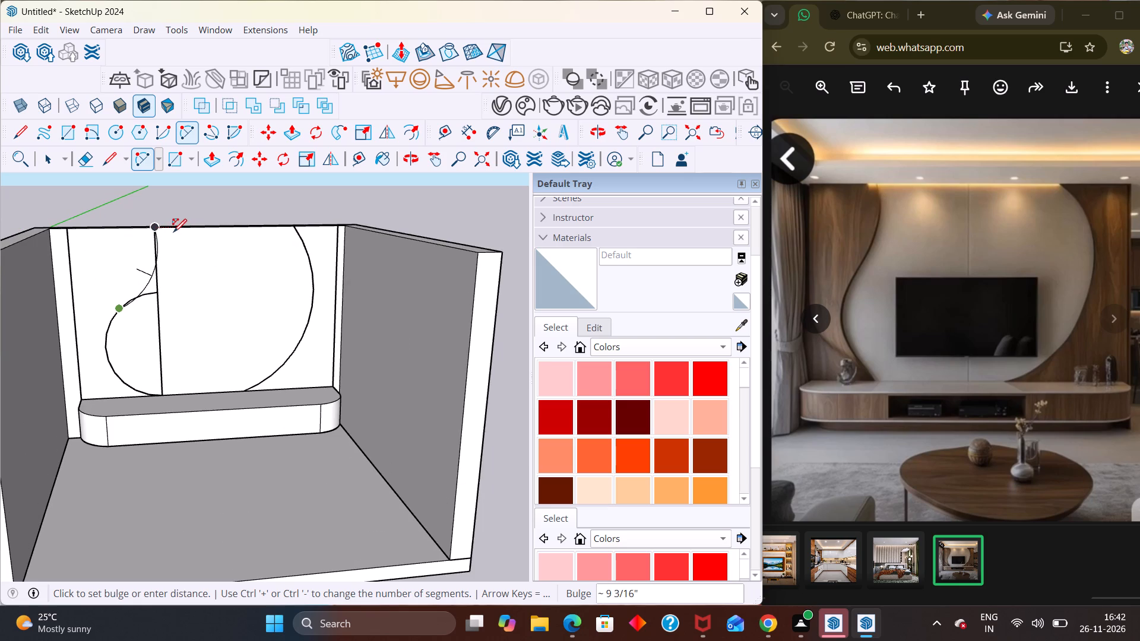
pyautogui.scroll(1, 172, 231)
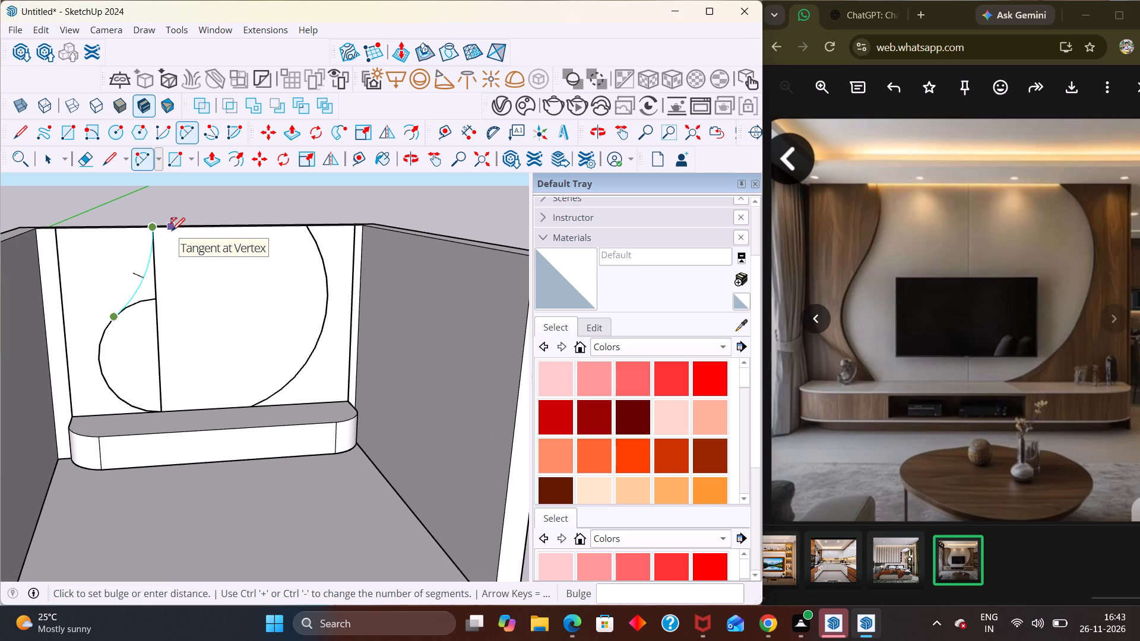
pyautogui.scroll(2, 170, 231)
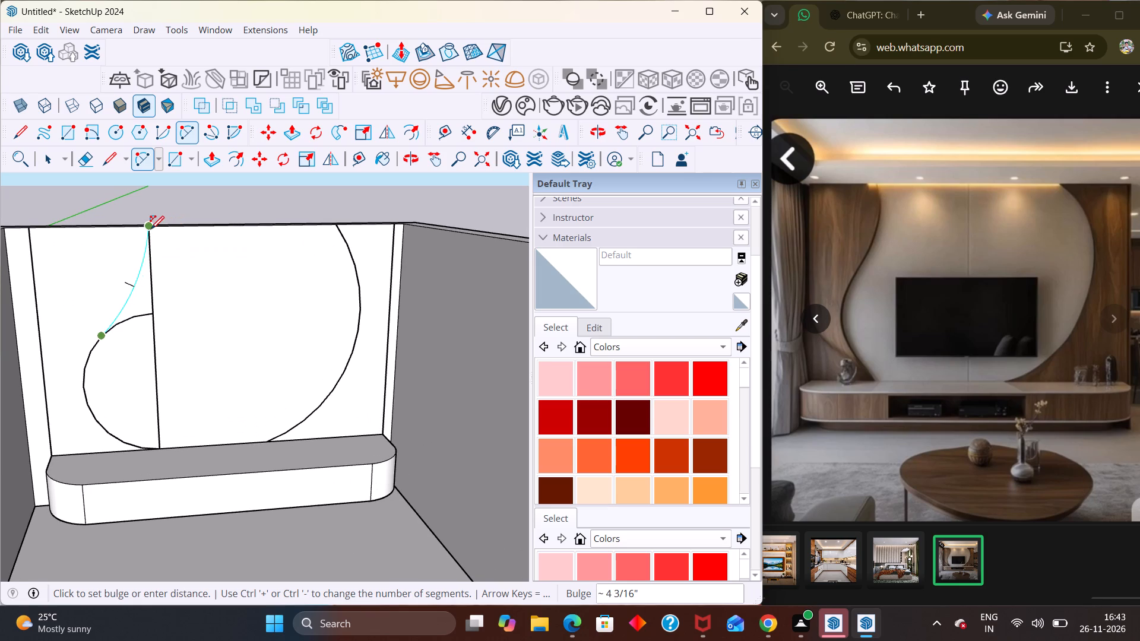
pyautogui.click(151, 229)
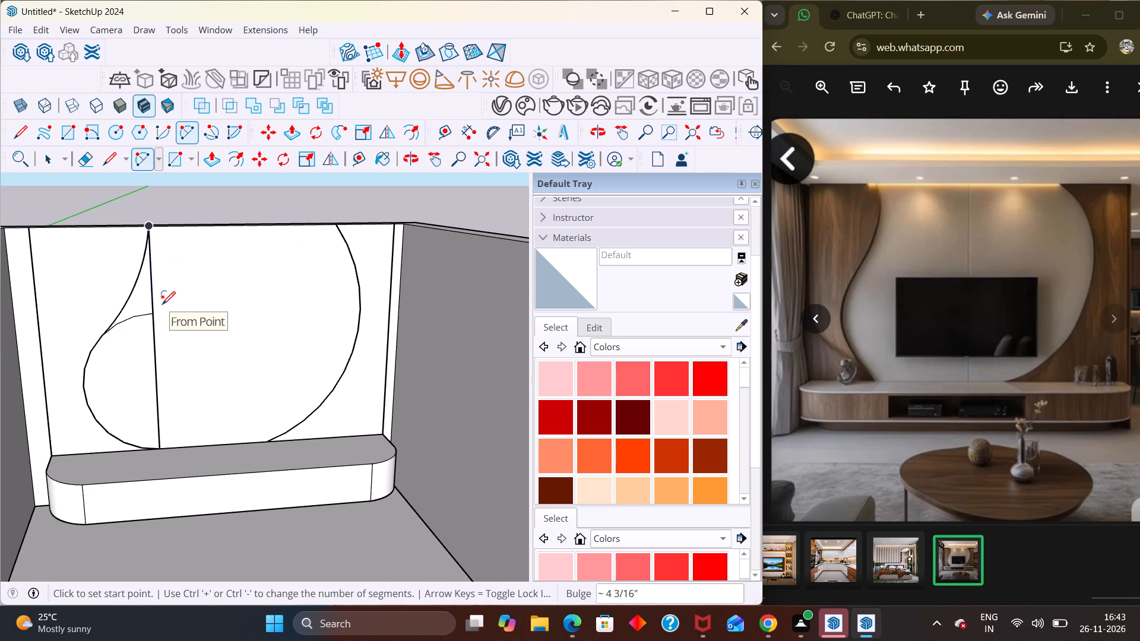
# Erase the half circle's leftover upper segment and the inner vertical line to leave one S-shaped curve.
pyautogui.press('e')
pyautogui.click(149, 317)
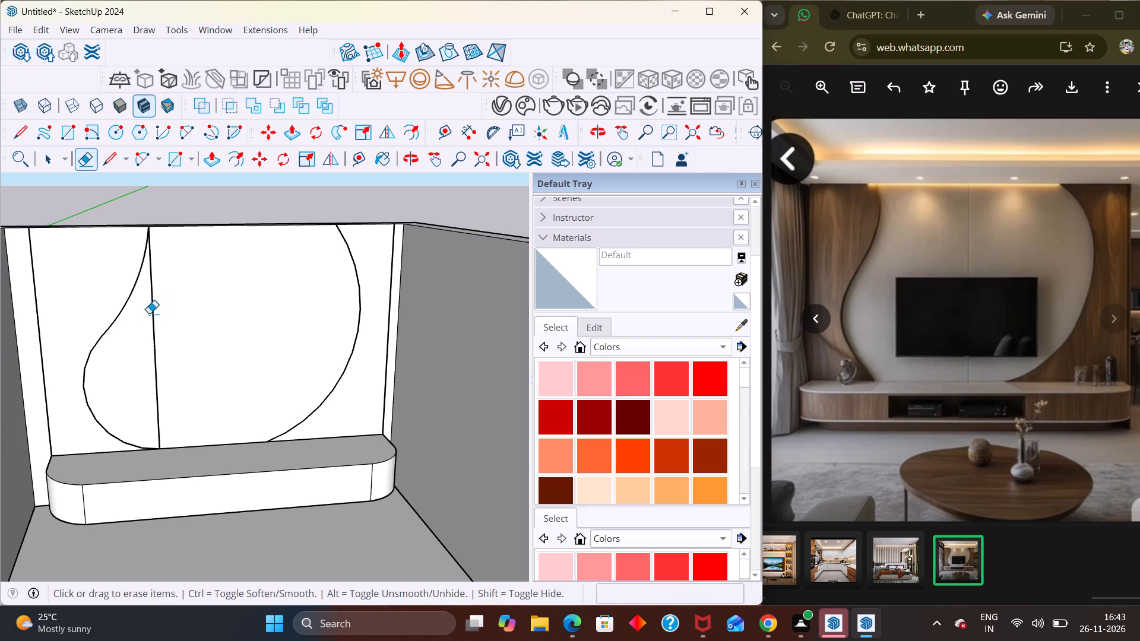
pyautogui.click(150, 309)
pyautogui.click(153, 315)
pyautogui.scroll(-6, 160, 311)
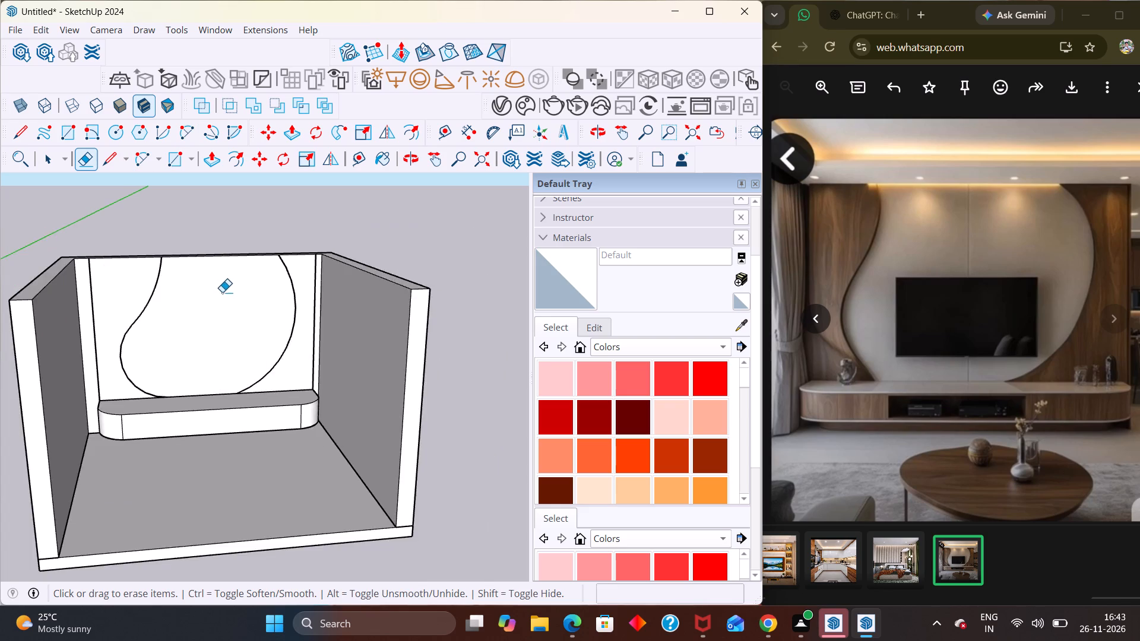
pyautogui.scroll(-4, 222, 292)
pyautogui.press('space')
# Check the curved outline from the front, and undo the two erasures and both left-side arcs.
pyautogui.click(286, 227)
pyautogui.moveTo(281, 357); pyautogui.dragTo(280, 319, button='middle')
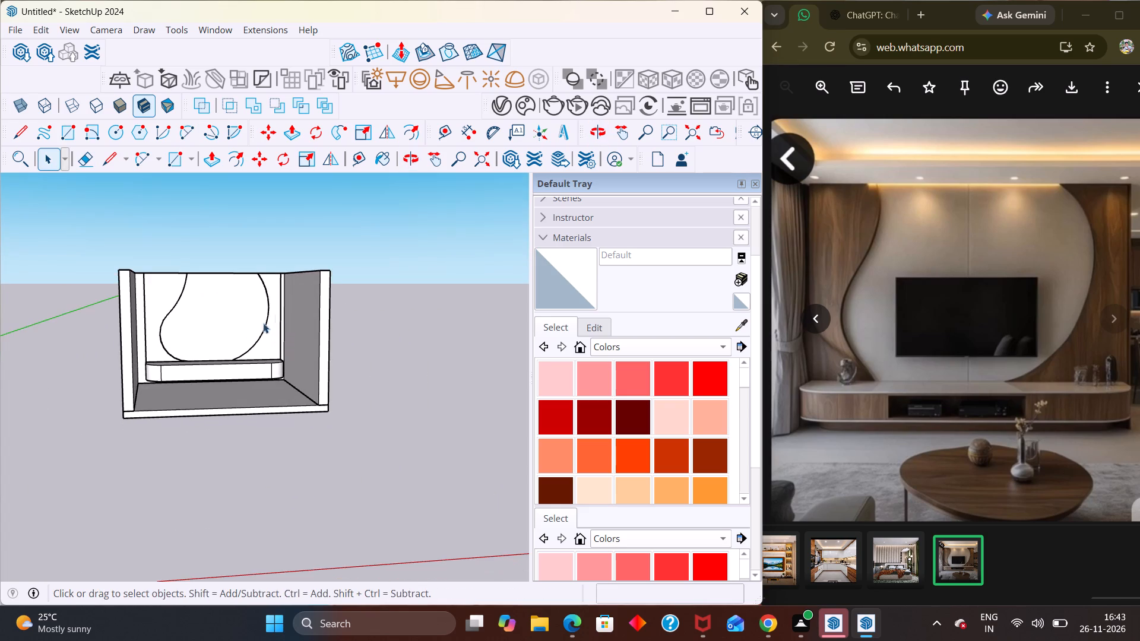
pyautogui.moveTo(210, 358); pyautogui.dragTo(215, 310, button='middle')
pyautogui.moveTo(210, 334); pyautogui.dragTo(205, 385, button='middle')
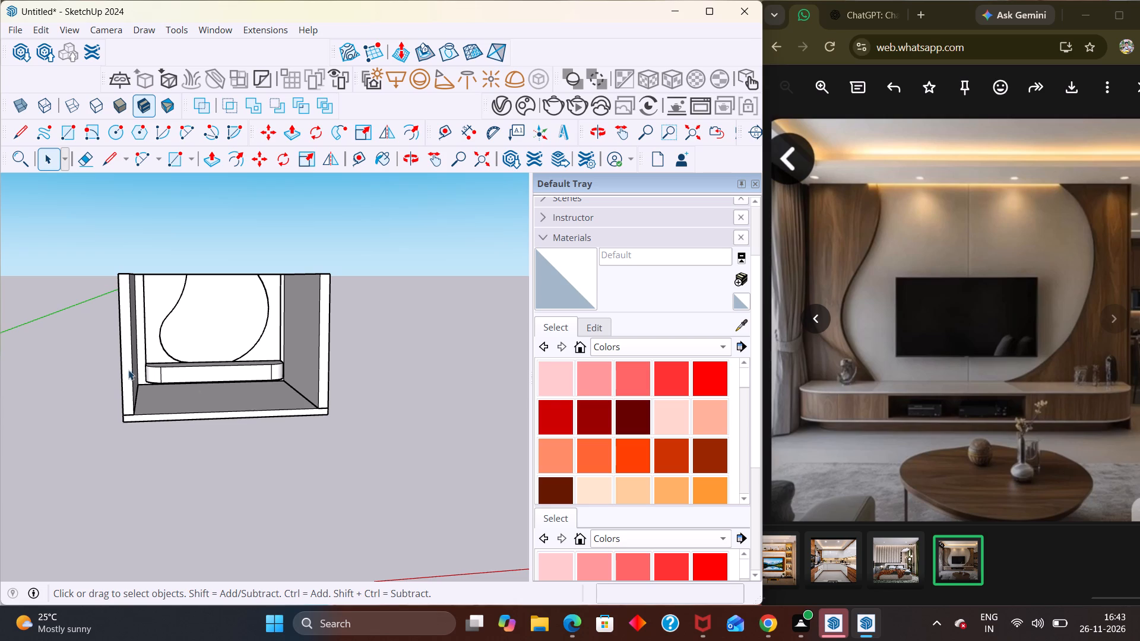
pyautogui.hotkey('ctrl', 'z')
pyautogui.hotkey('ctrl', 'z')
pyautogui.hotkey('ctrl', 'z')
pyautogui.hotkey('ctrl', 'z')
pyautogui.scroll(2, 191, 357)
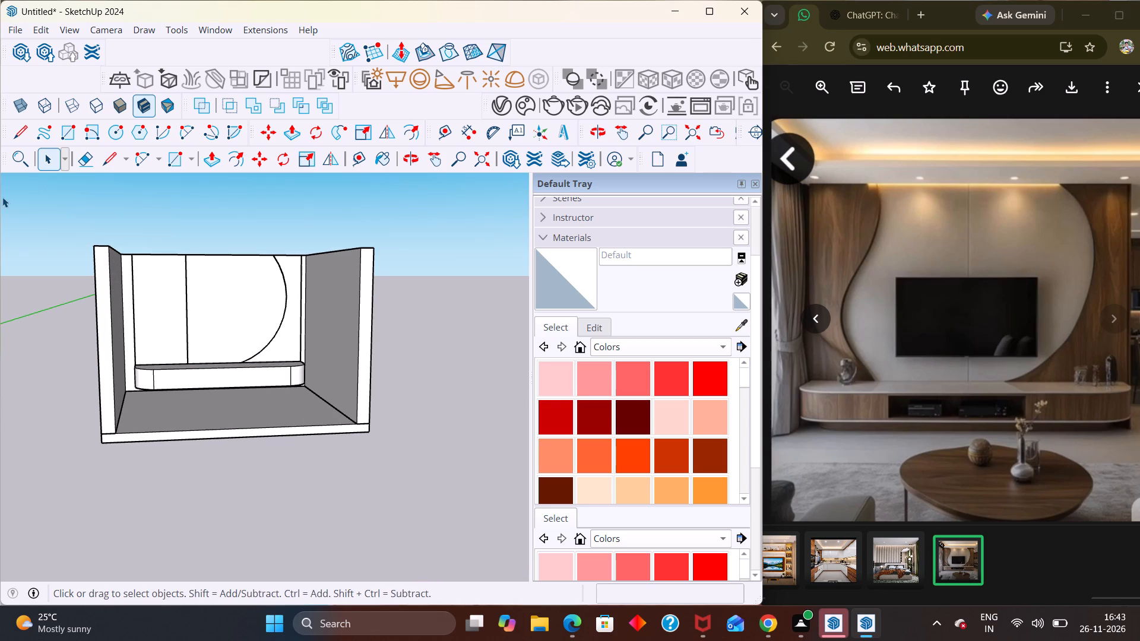
# Draw an arc bulging left about 2' 1/8" from the foot of the back wall's inner vertical line to that line's midpoint.
pyautogui.press('a')
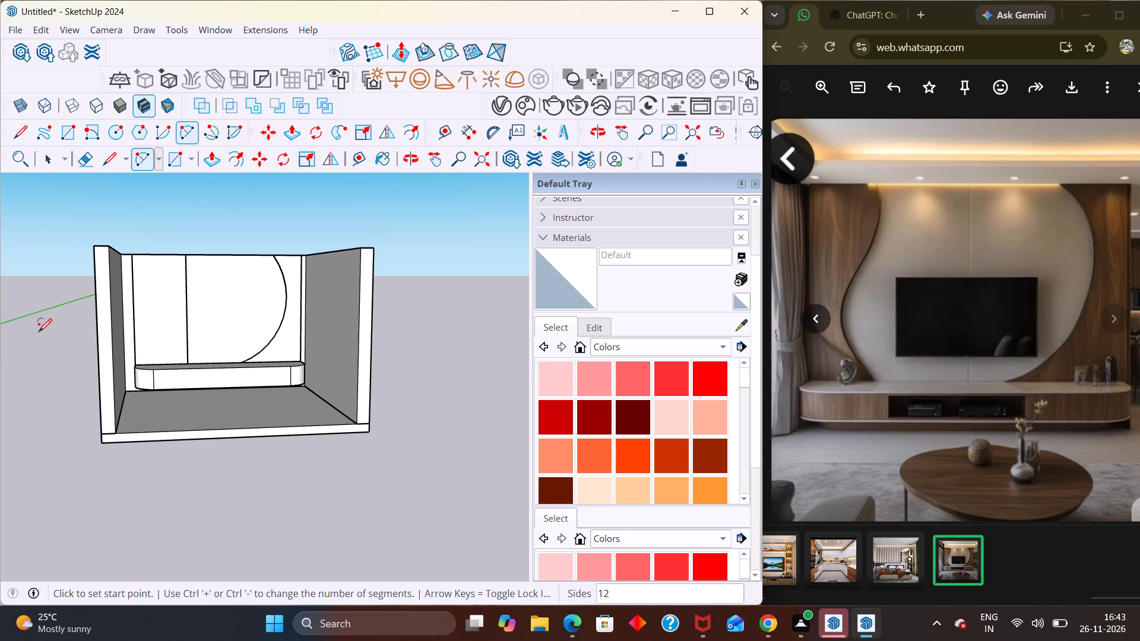
pyautogui.click(191, 360)
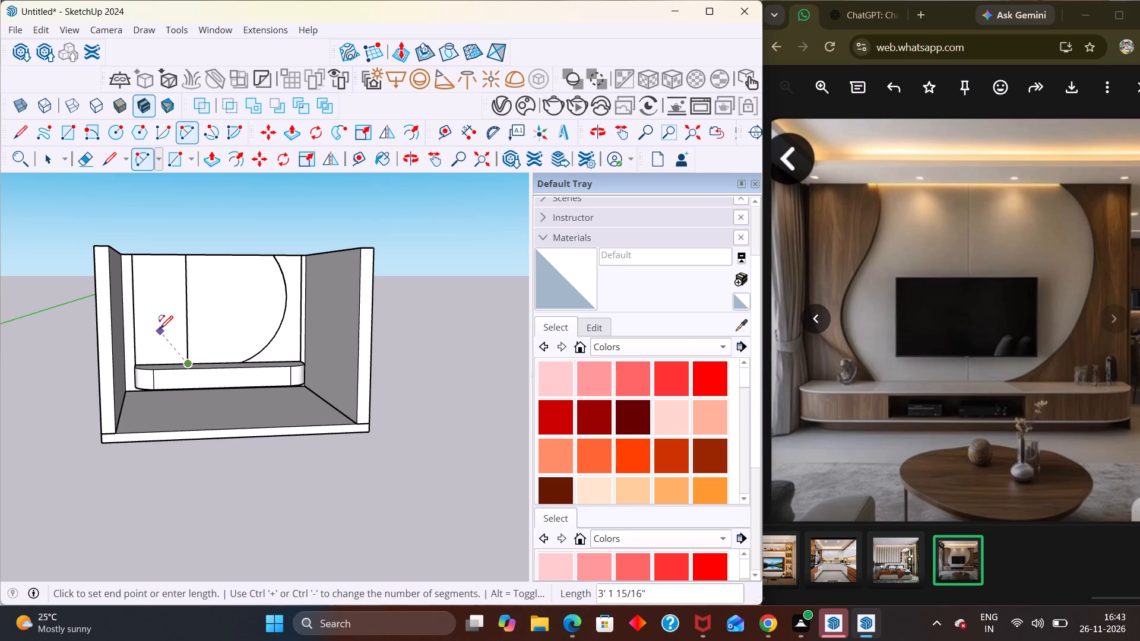
pyautogui.click(187, 310)
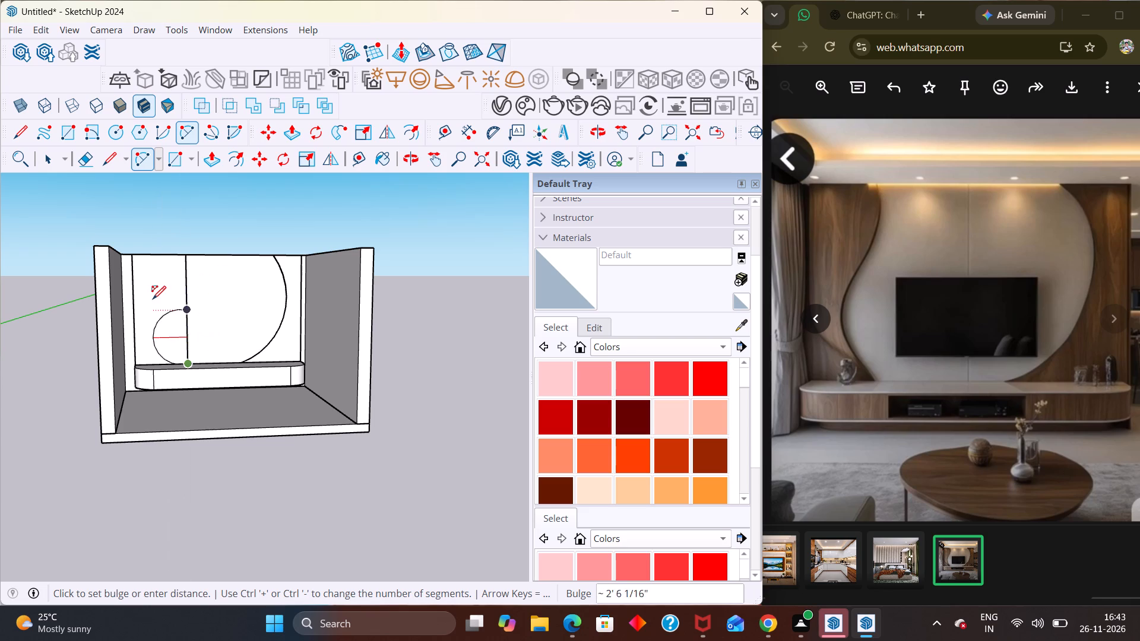
pyautogui.scroll(3, 163, 307)
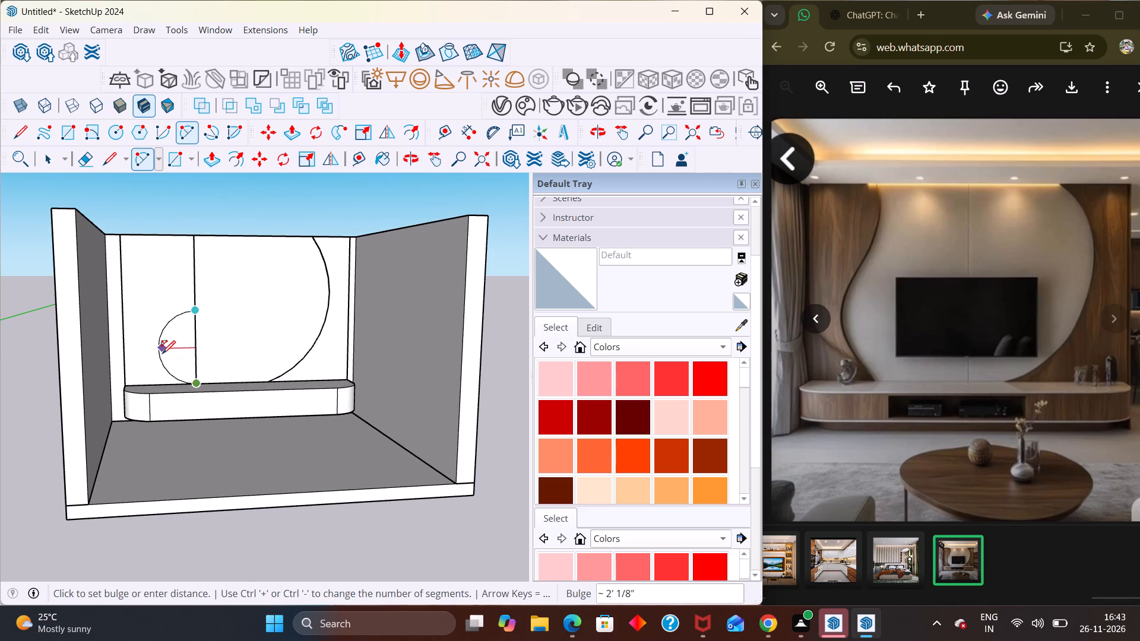
pyautogui.click(161, 351)
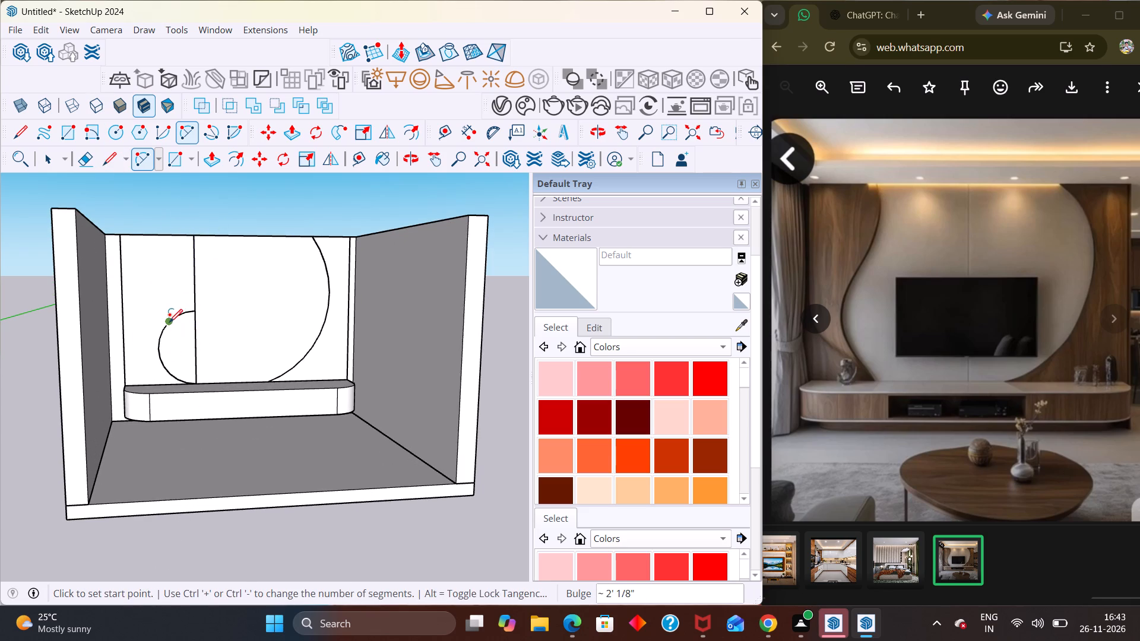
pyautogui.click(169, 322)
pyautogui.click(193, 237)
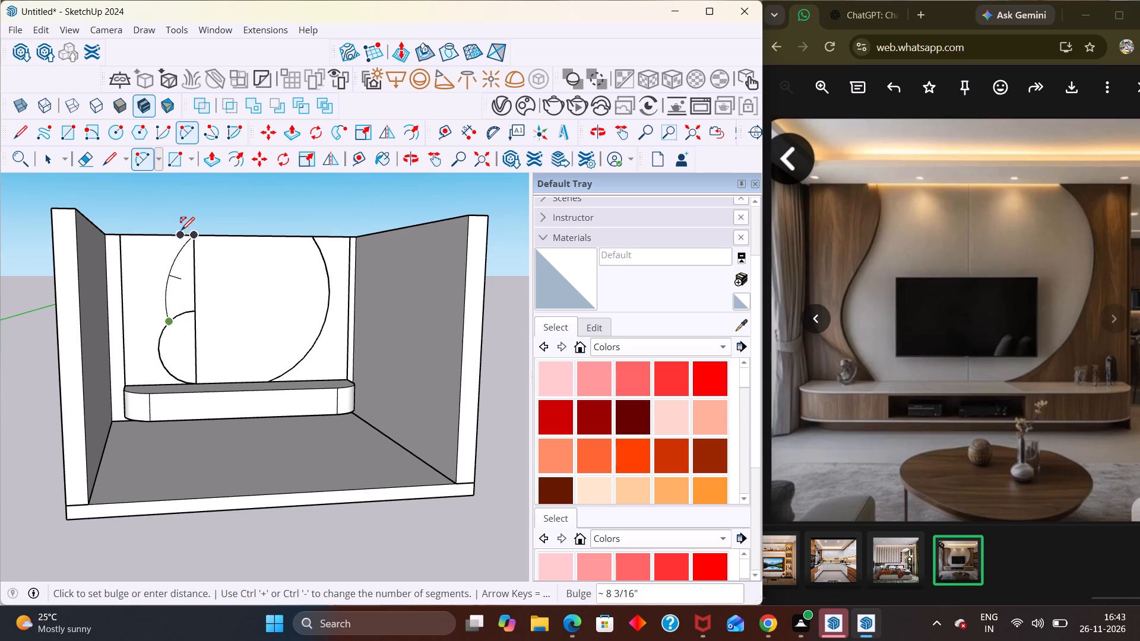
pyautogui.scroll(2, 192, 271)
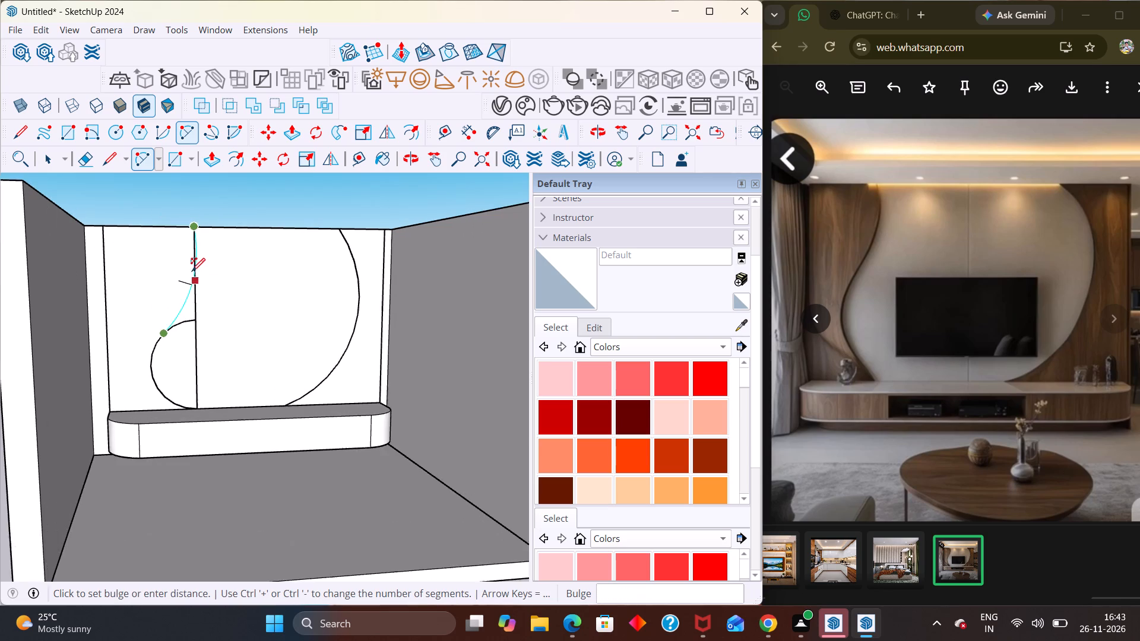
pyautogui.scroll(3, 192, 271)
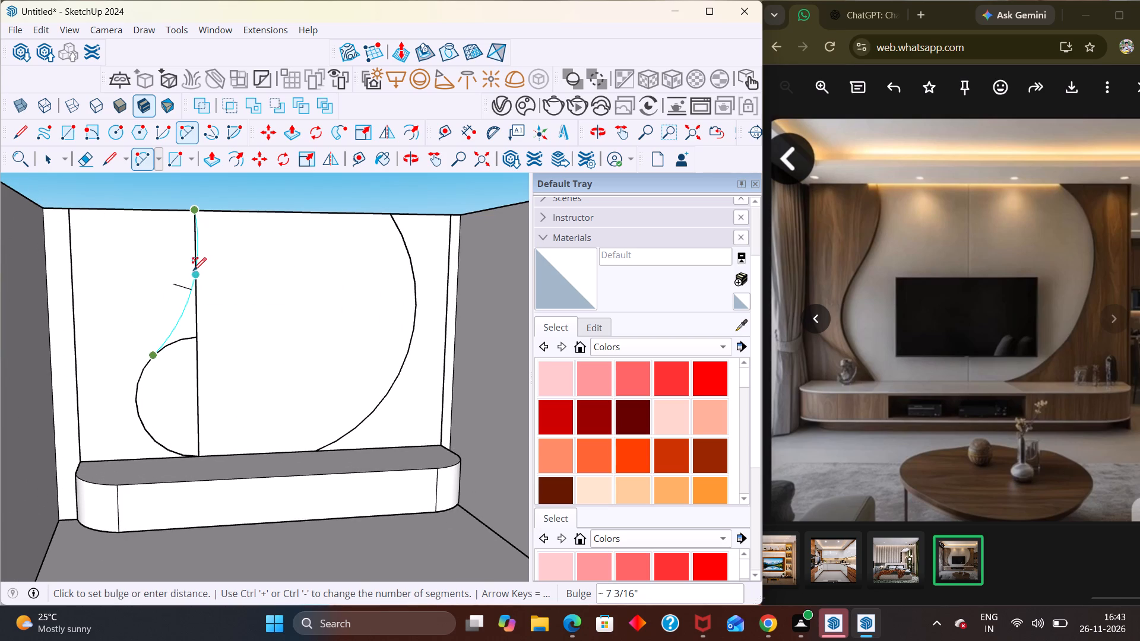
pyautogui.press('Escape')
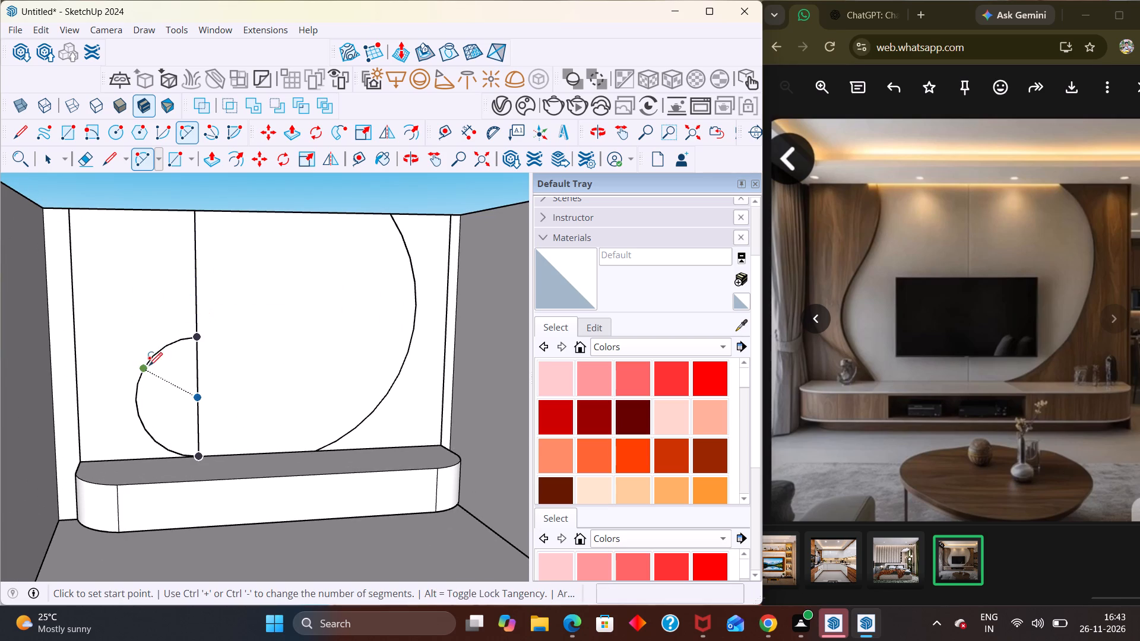
# Draw a tangent arc bulging right about 11 7/16" from the lower arc's upper-left curve to the back wall's top edge.
pyautogui.click(148, 360)
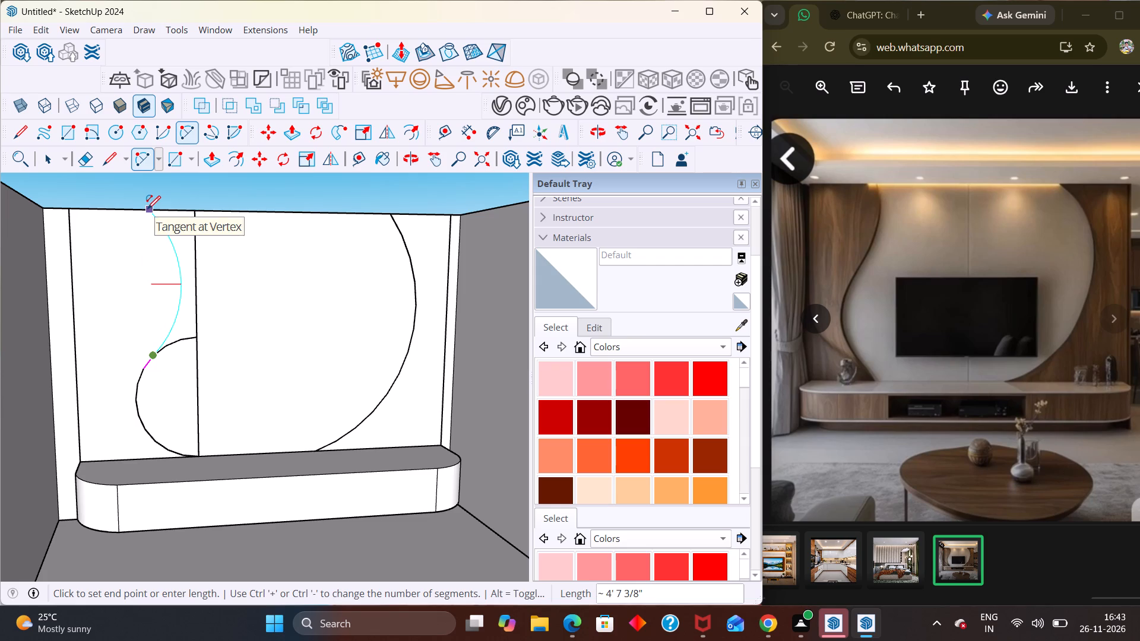
pyautogui.click(150, 210)
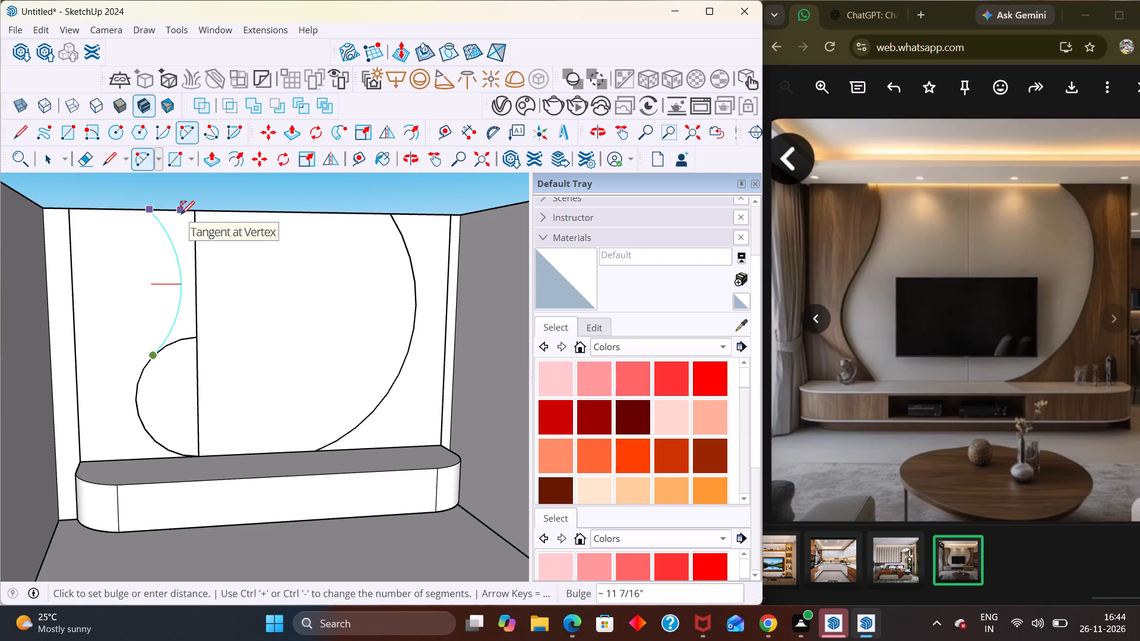
pyautogui.click(182, 202)
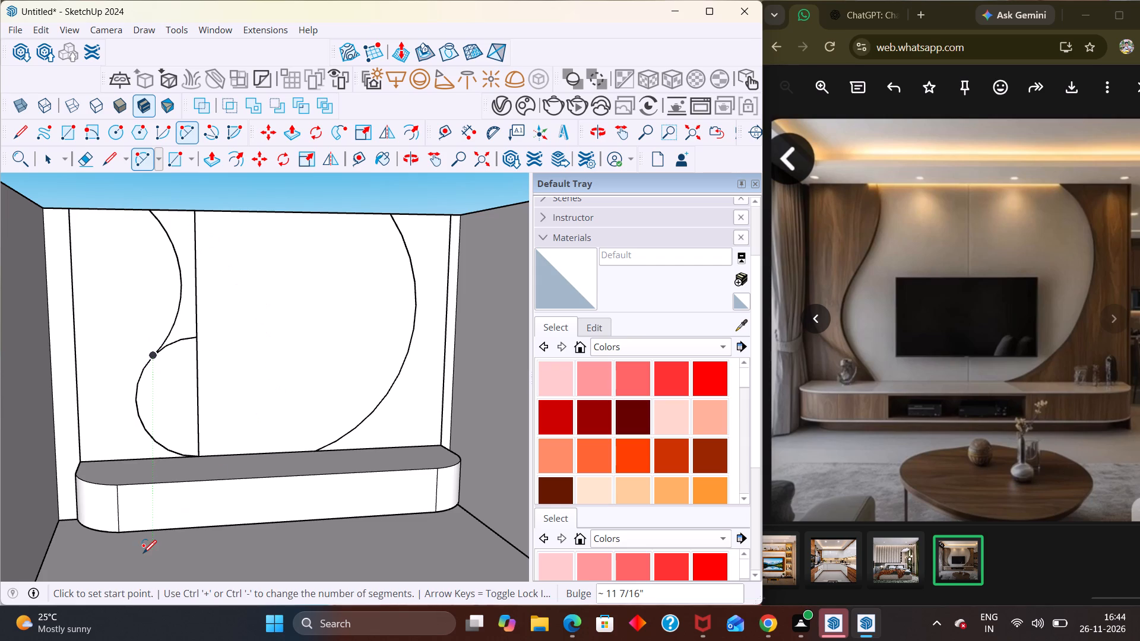
# Erase the inner vertical line and the lower arc's leftover upper segment to leave one continuous S-shaped curve.
pyautogui.press('e')
pyautogui.moveTo(185, 409); pyautogui.dragTo(206, 425)
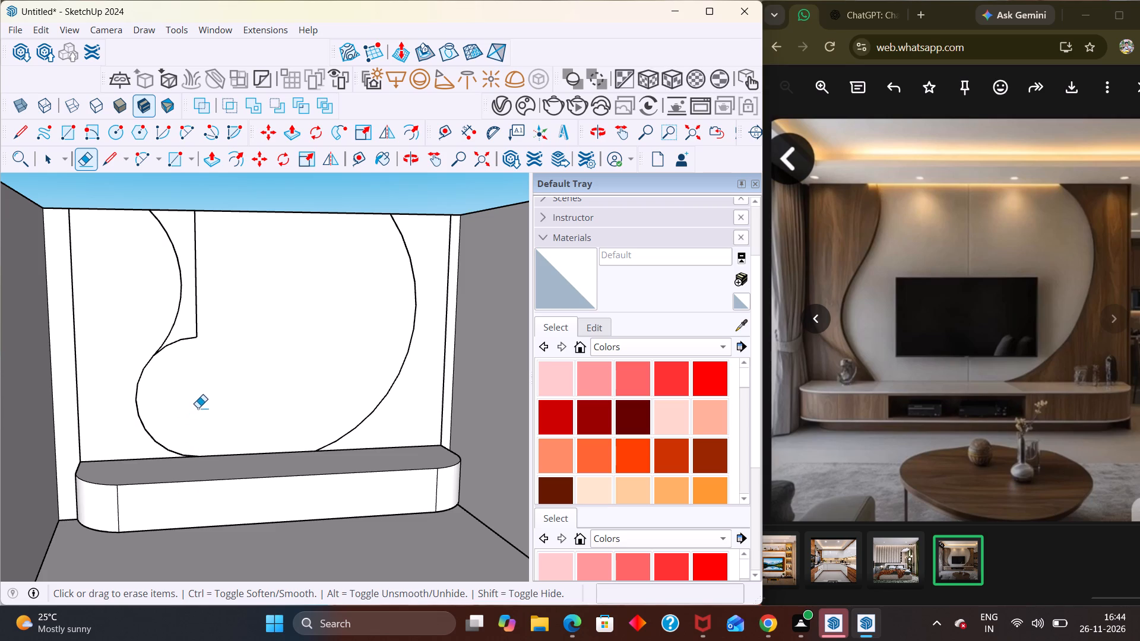
pyautogui.moveTo(185, 363); pyautogui.dragTo(199, 294)
pyautogui.scroll(-2, 198, 320)
pyautogui.scroll(1, 198, 332)
pyautogui.scroll(-7, 198, 333)
pyautogui.press('space')
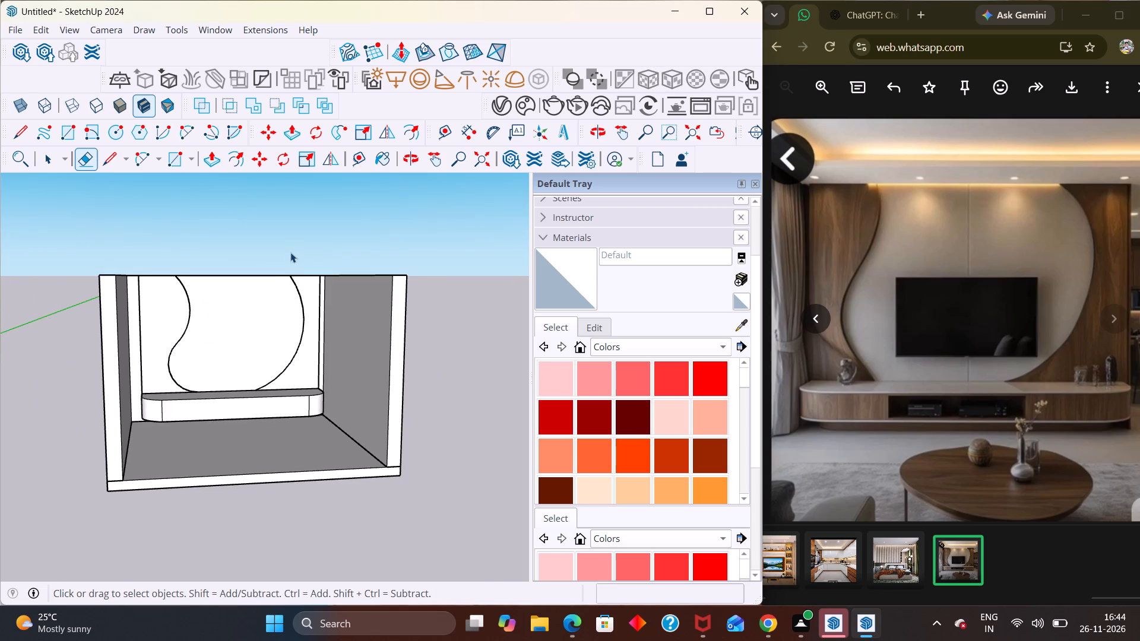
pyautogui.click(290, 252)
# Examine the curved panel outline on the back wall from several angles and compare it with the reference image.
pyautogui.scroll(-2, 271, 342)
pyautogui.scroll(-1, 280, 400)
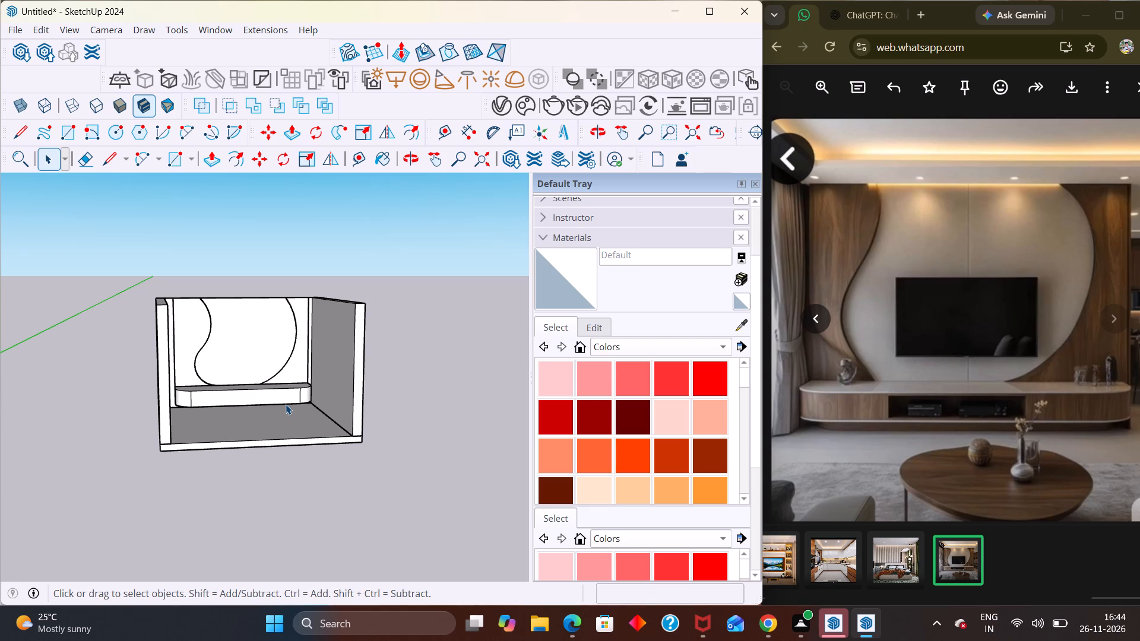
pyautogui.scroll(-1, 394, 360)
pyautogui.moveTo(327, 378); pyautogui.dragTo(252, 344, button='middle')
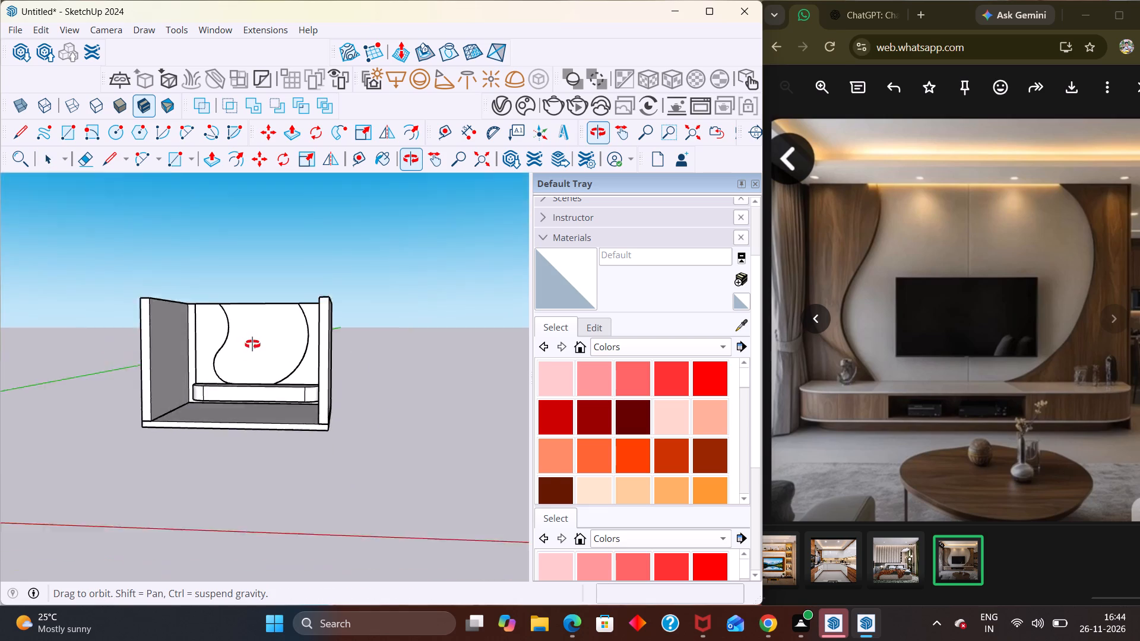
pyautogui.moveTo(252, 344); pyautogui.dragTo(262, 383, button='middle')
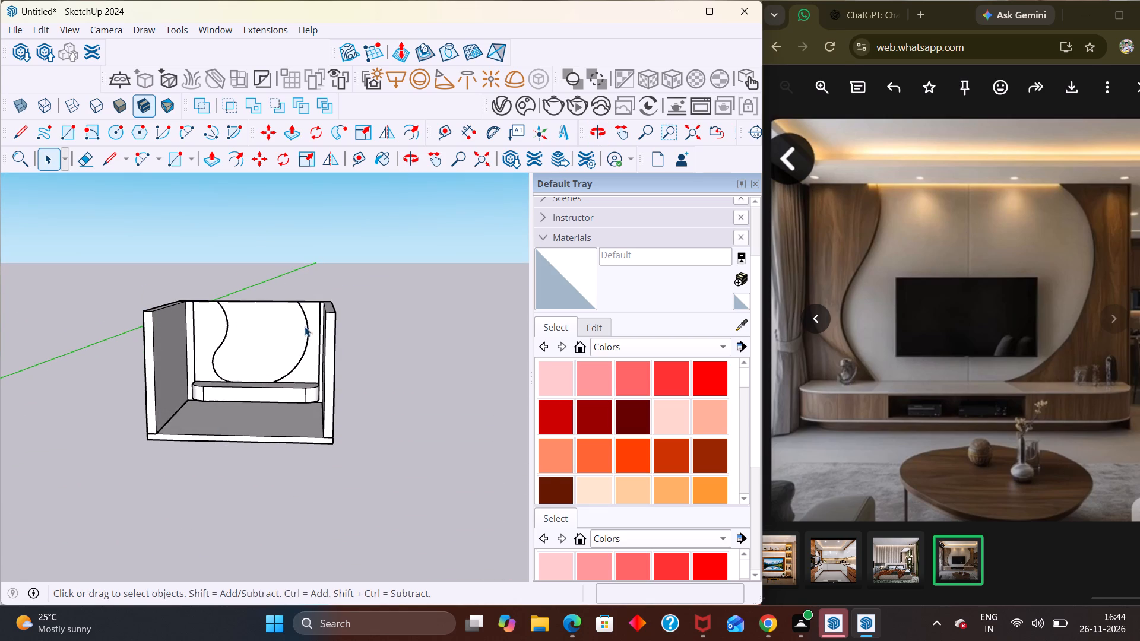
pyautogui.scroll(10, 304, 293)
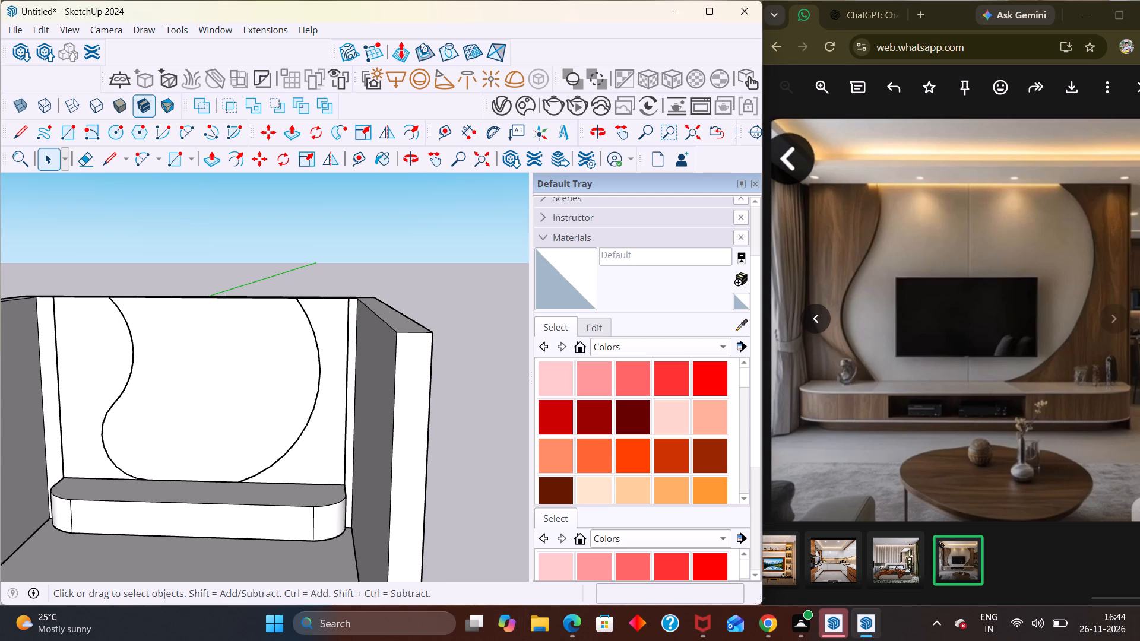
pyautogui.scroll(-1, 427, 599)
pyautogui.scroll(-1, 149, 314)
pyautogui.moveTo(153, 319); pyautogui.dragTo(271, 340, button='middle')
pyautogui.moveTo(271, 340); pyautogui.dragTo(279, 337, button='middle')
pyautogui.scroll(-4, 286, 335)
pyautogui.moveTo(148, 433); pyautogui.dragTo(230, 401, button='middle')
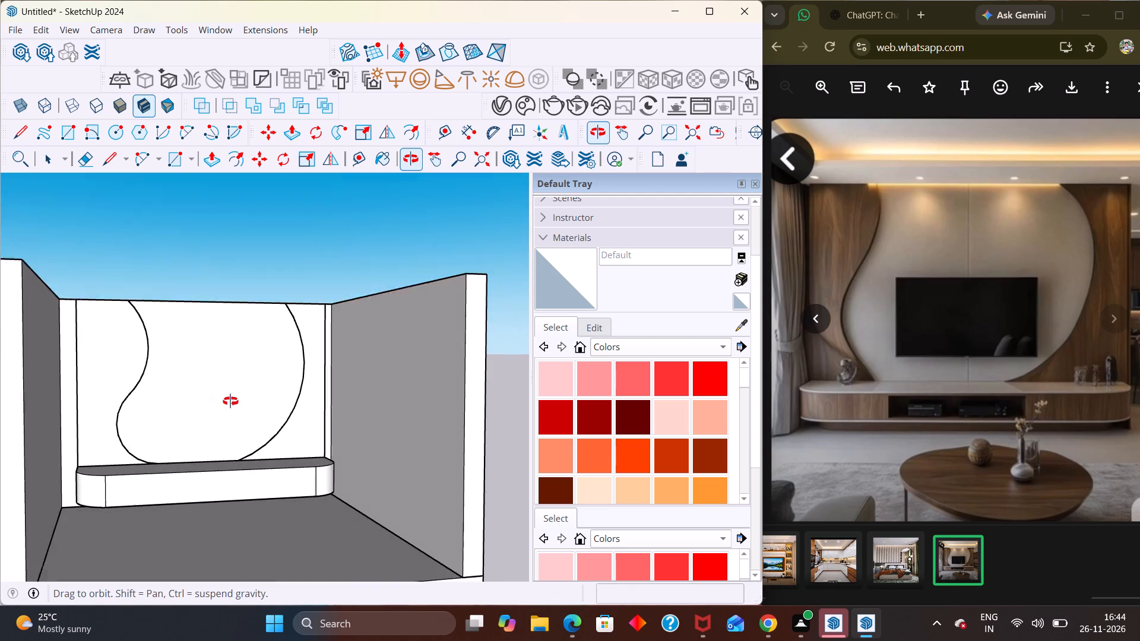
pyautogui.moveTo(230, 401); pyautogui.dragTo(236, 406, button='middle')
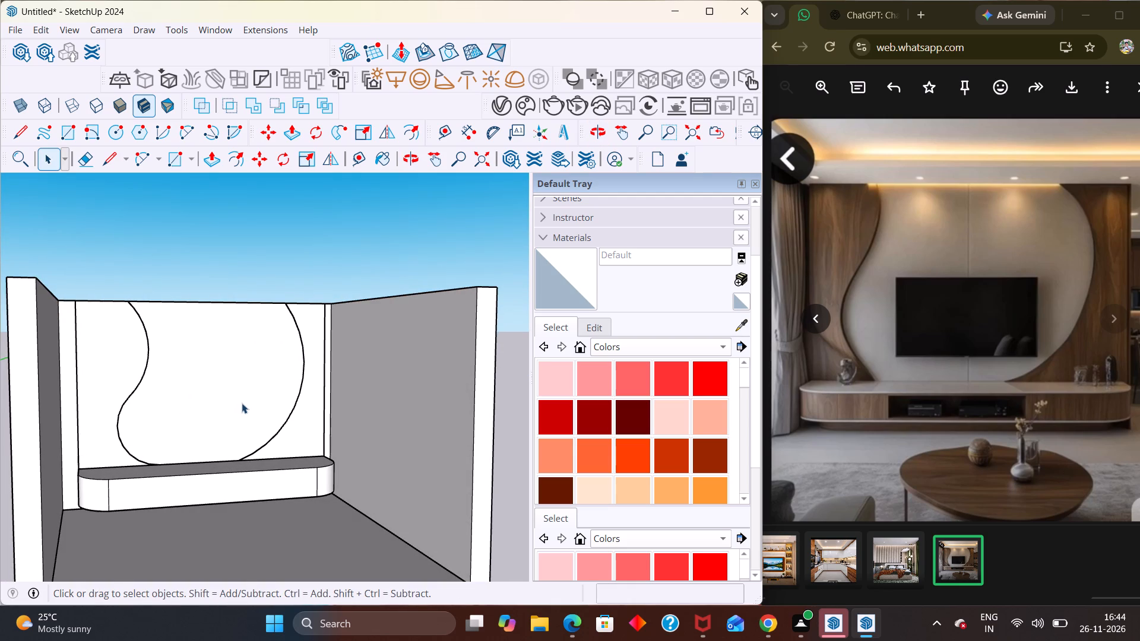
pyautogui.scroll(-2, 252, 415)
pyautogui.moveTo(264, 417); pyautogui.dragTo(248, 451, button='middle')
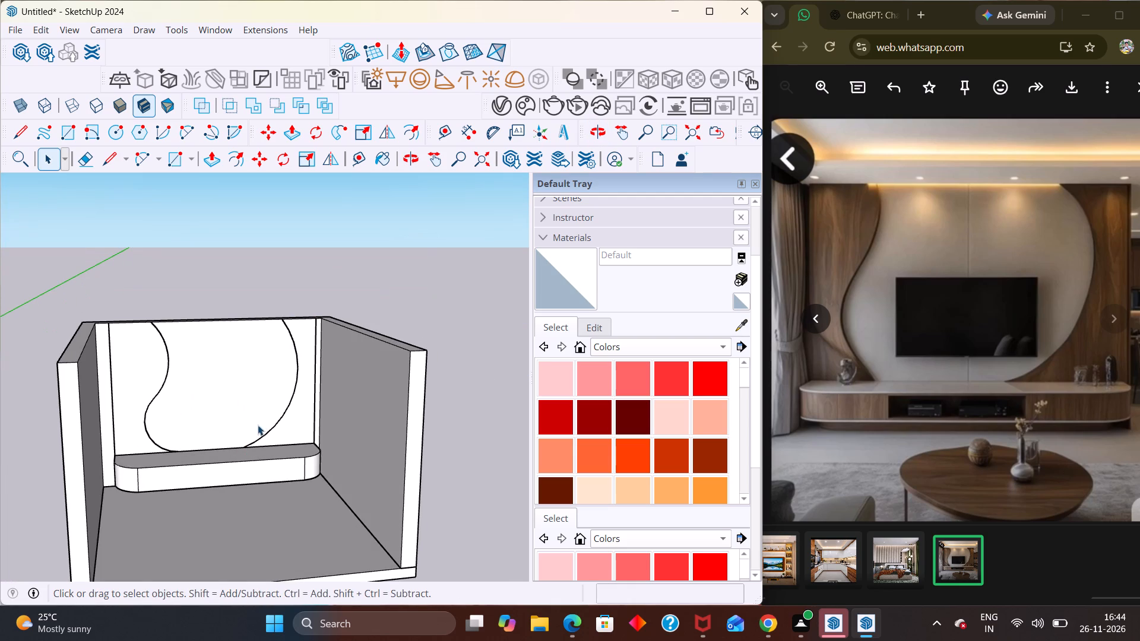
pyautogui.scroll(2, 295, 288)
pyautogui.scroll(-1, 294, 288)
pyautogui.scroll(4, 294, 288)
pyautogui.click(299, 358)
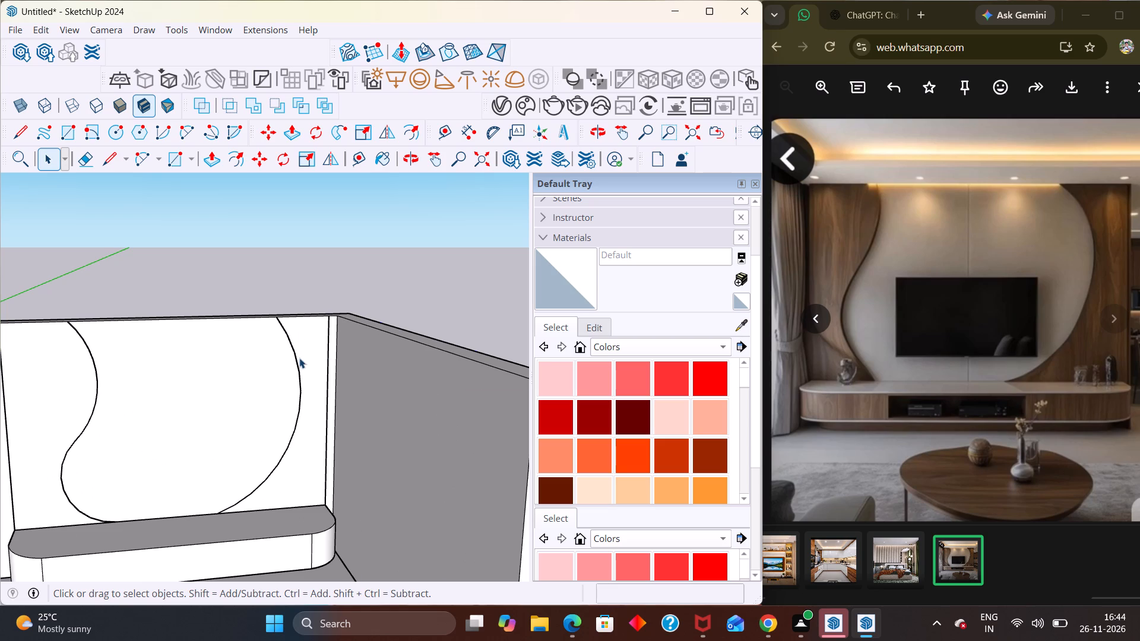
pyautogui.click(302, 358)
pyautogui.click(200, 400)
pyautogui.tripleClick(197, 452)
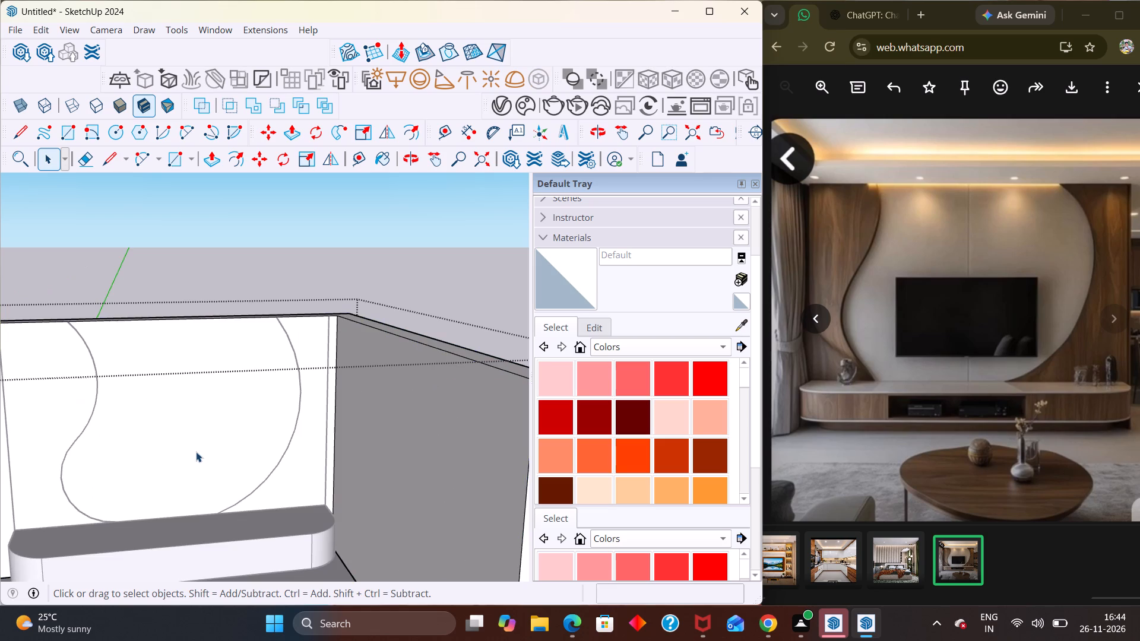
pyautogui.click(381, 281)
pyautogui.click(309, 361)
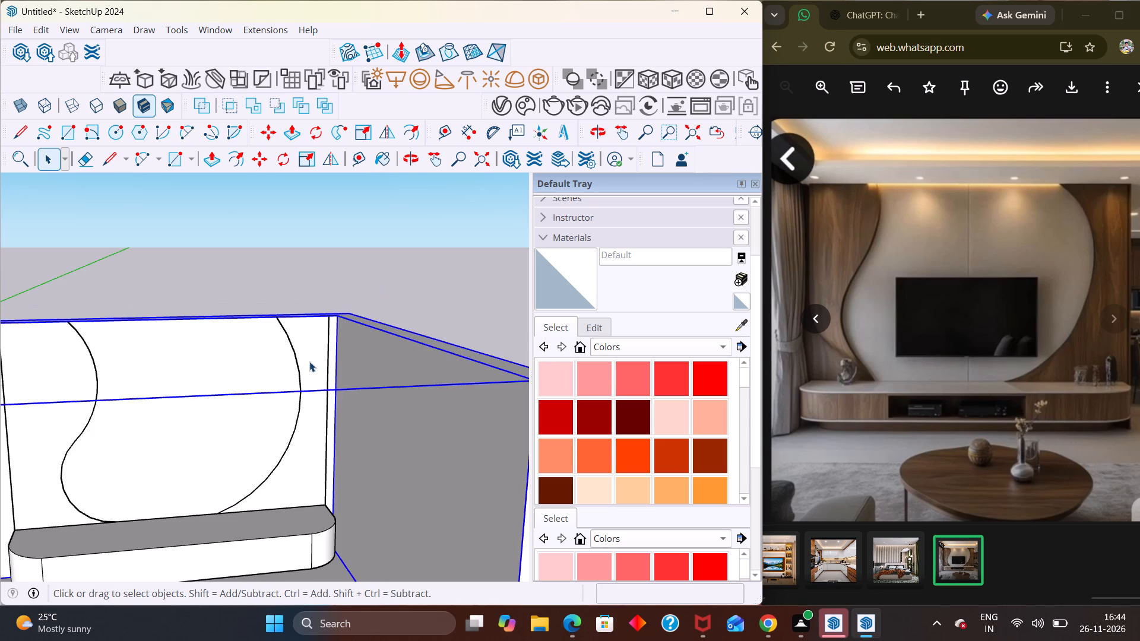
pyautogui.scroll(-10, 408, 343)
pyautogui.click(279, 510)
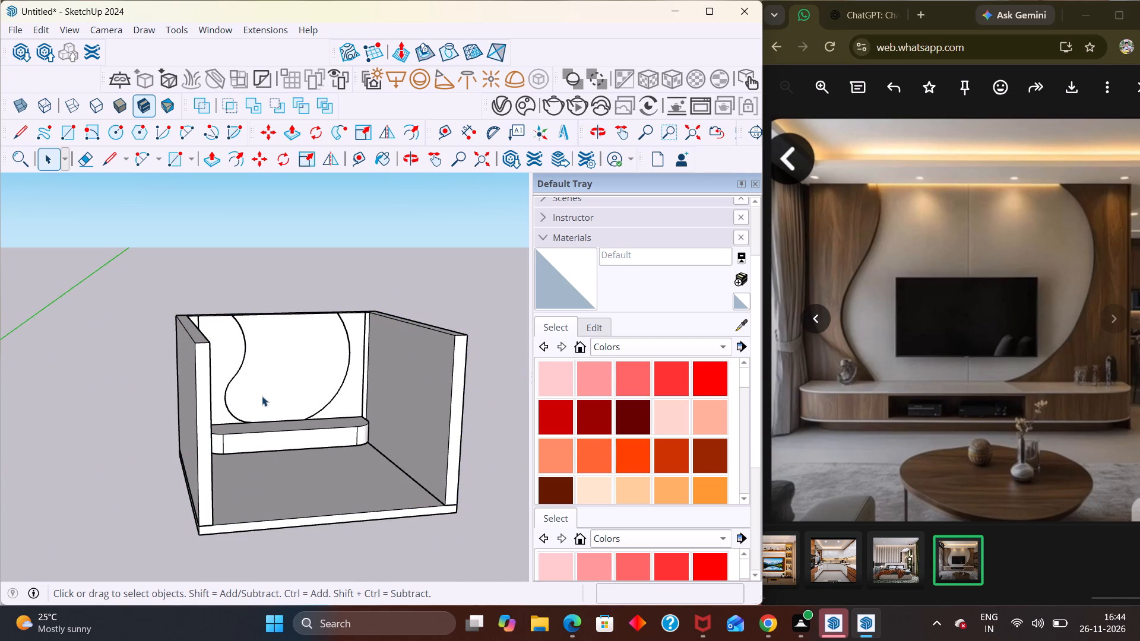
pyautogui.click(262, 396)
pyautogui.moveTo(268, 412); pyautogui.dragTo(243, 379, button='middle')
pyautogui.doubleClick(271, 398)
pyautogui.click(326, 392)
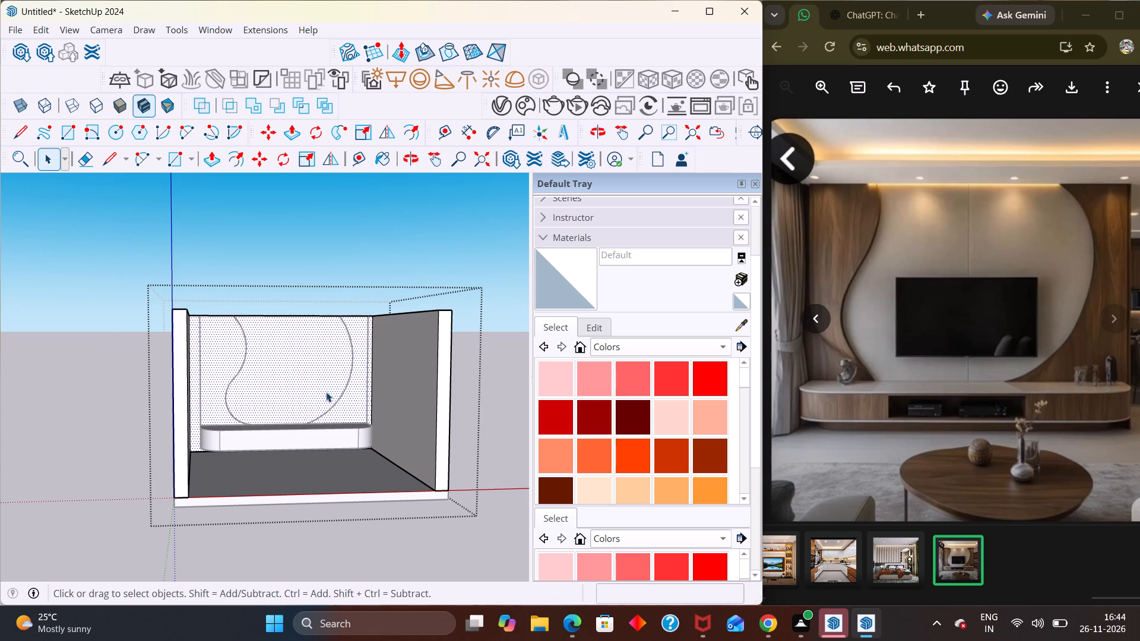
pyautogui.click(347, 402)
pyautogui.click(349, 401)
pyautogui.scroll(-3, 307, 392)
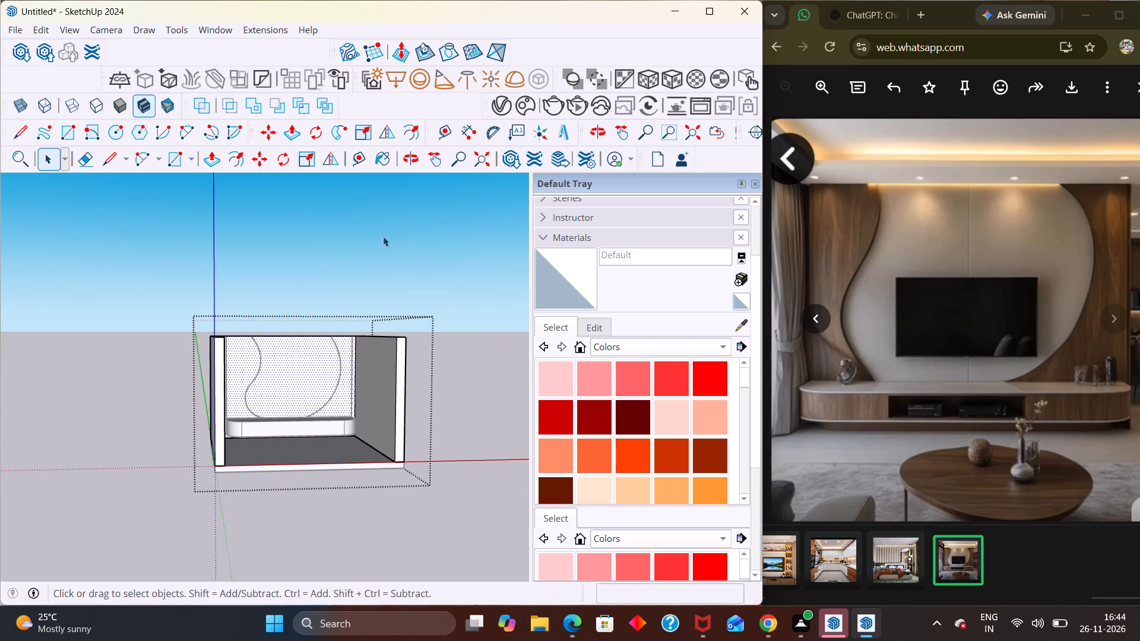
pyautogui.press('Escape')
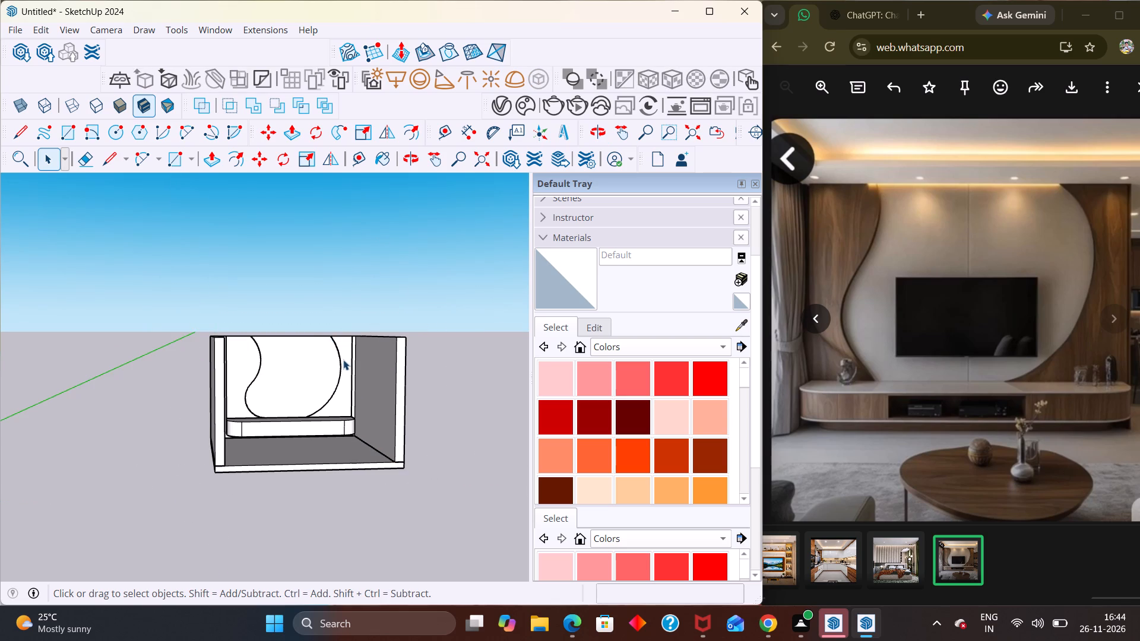
# Cut the right arc and both arcs of the S-shaped curve from the back wall outline.
pyautogui.click(338, 354)
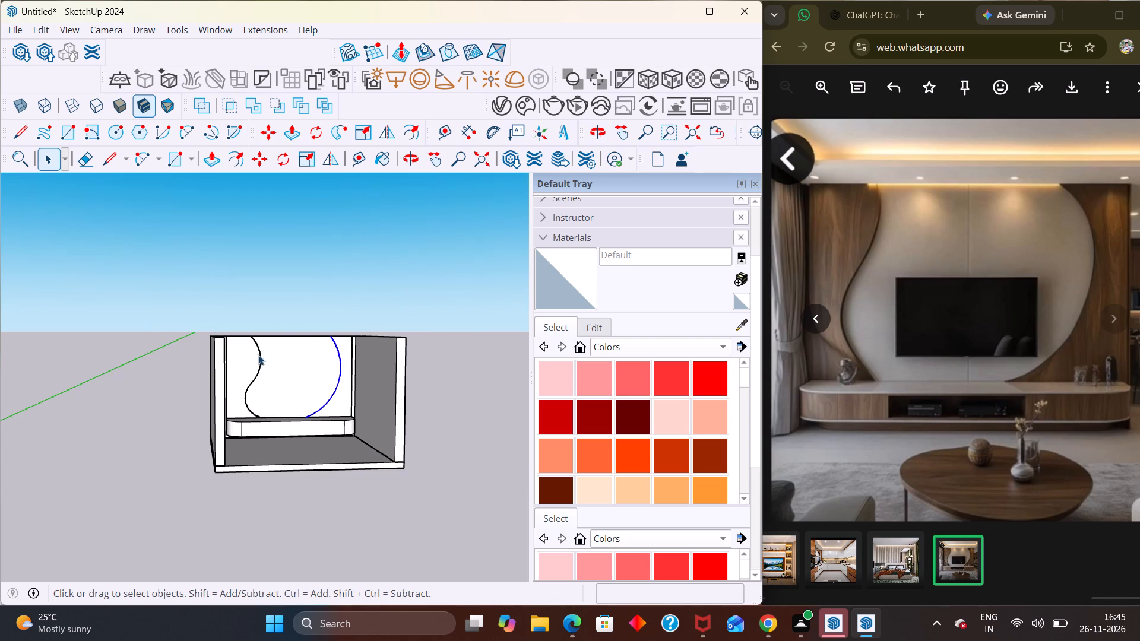
pyautogui.click(261, 357)
pyautogui.keyDown('ctrl'); pyautogui.click(246, 404); pyautogui.keyUp('ctrl')
pyautogui.keyDown('ctrl'); pyautogui.scroll(2, 325, 409); pyautogui.keyUp('ctrl')
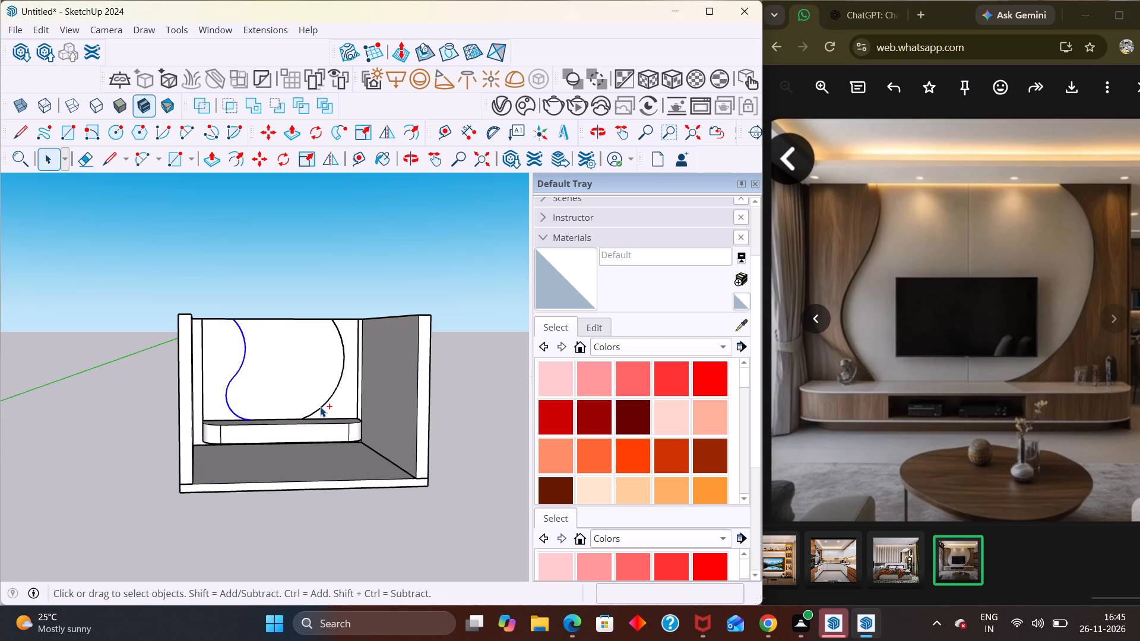
pyautogui.keyDown('ctrl'); pyautogui.click(319, 407); pyautogui.keyUp('ctrl')
pyautogui.click(47, 32)
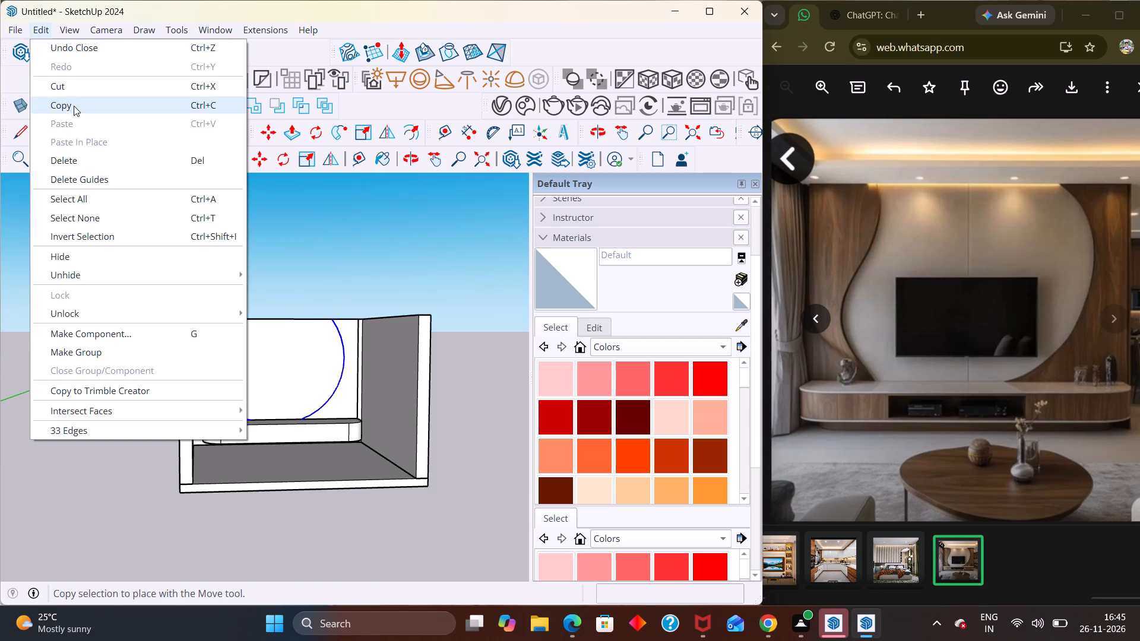
pyautogui.click(74, 110)
pyautogui.click(36, 33)
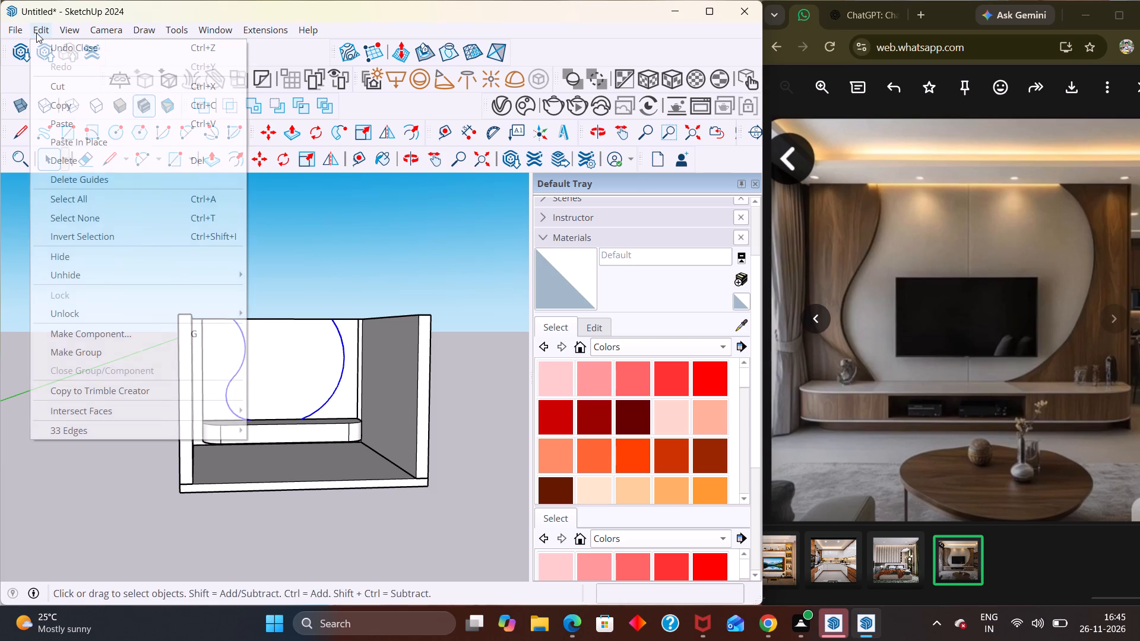
pyautogui.click(75, 86)
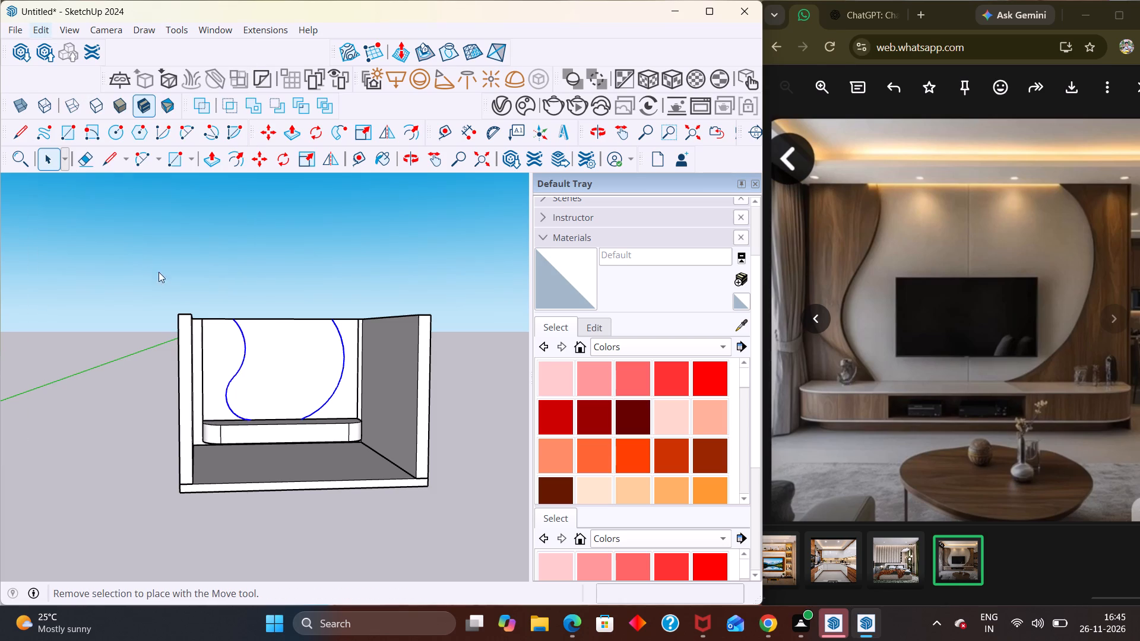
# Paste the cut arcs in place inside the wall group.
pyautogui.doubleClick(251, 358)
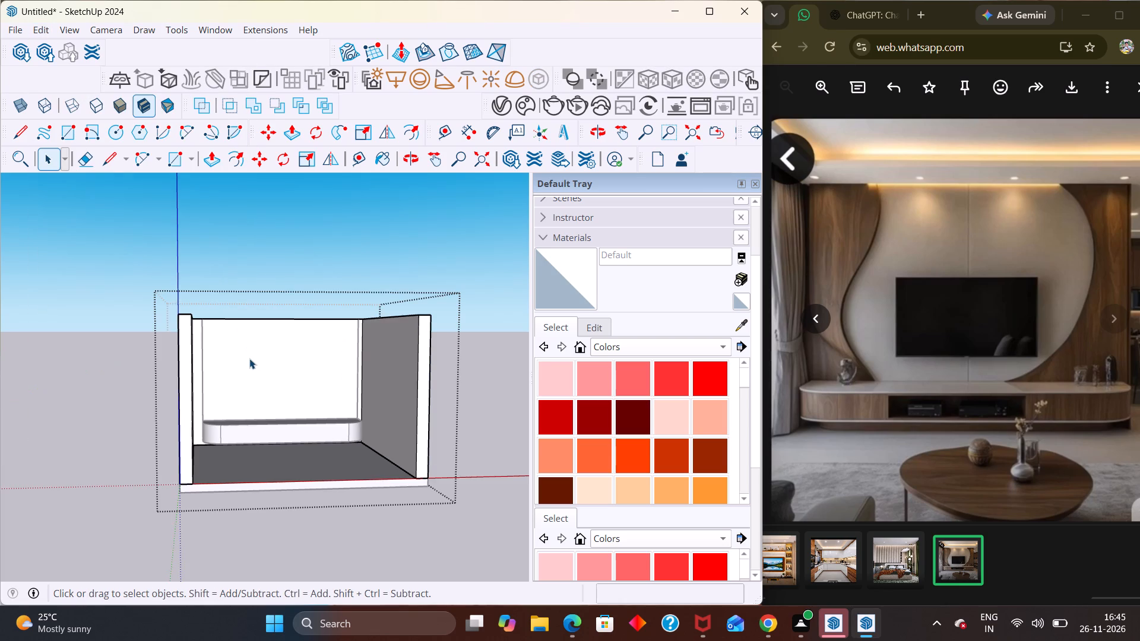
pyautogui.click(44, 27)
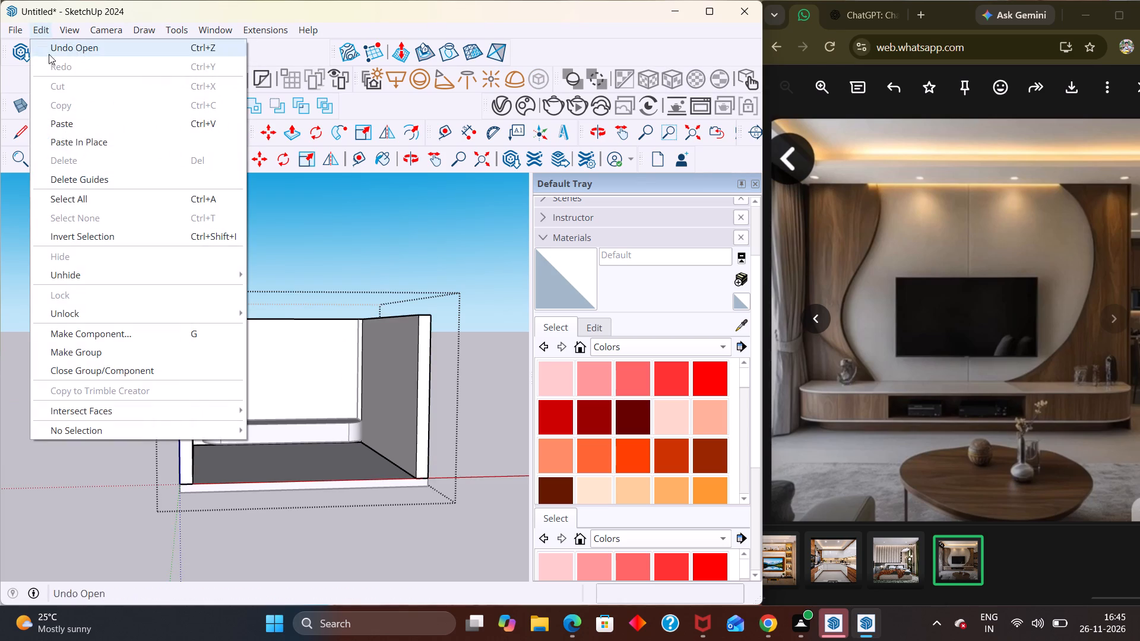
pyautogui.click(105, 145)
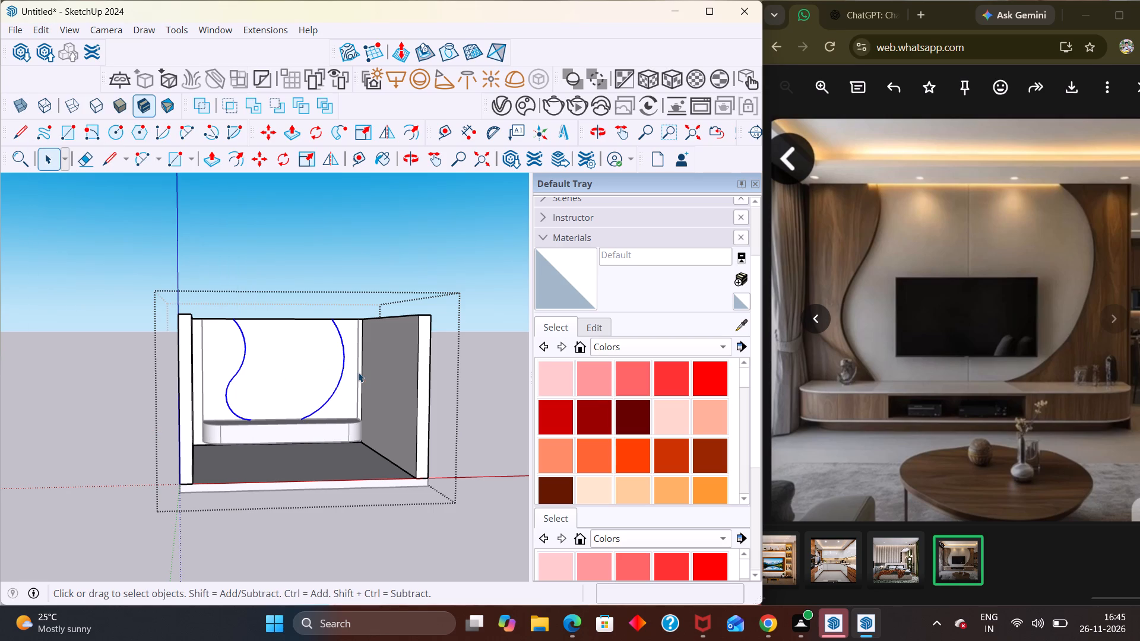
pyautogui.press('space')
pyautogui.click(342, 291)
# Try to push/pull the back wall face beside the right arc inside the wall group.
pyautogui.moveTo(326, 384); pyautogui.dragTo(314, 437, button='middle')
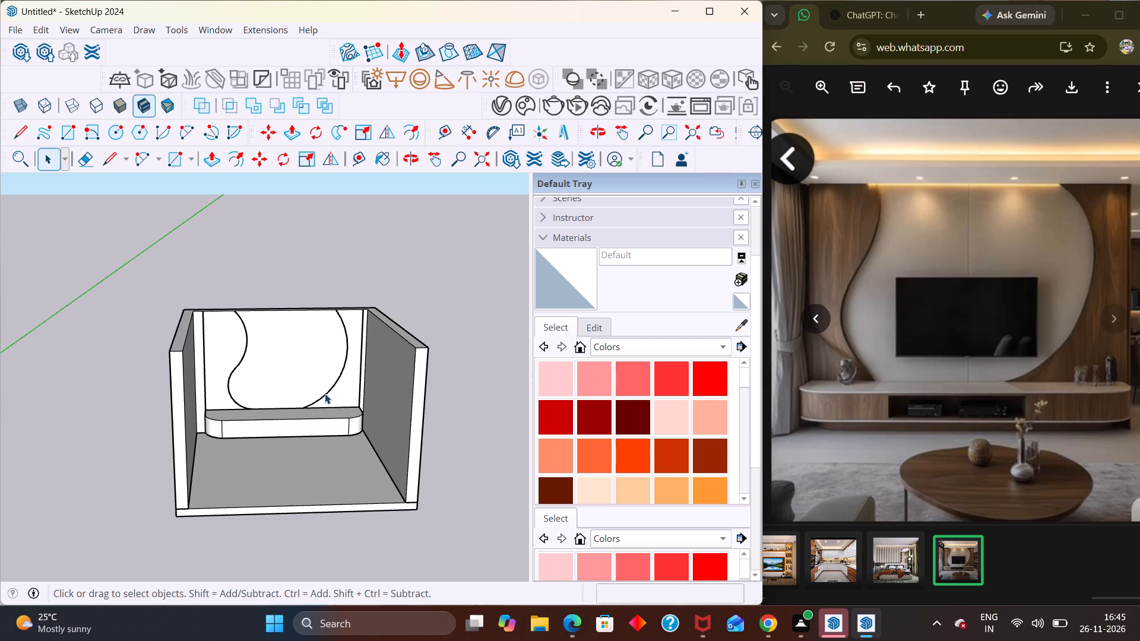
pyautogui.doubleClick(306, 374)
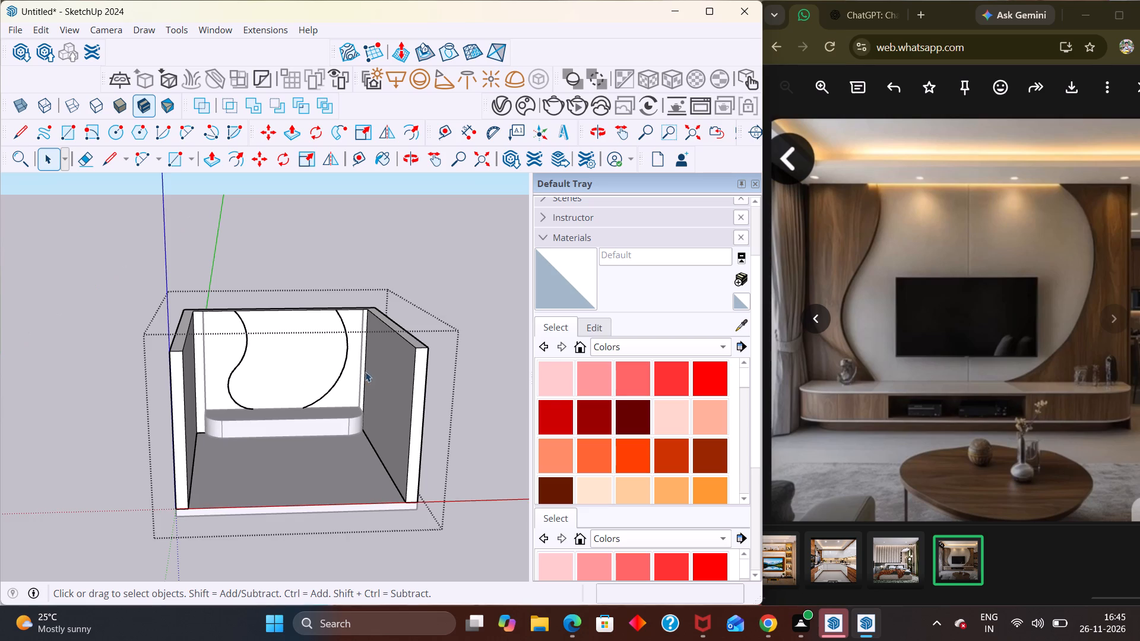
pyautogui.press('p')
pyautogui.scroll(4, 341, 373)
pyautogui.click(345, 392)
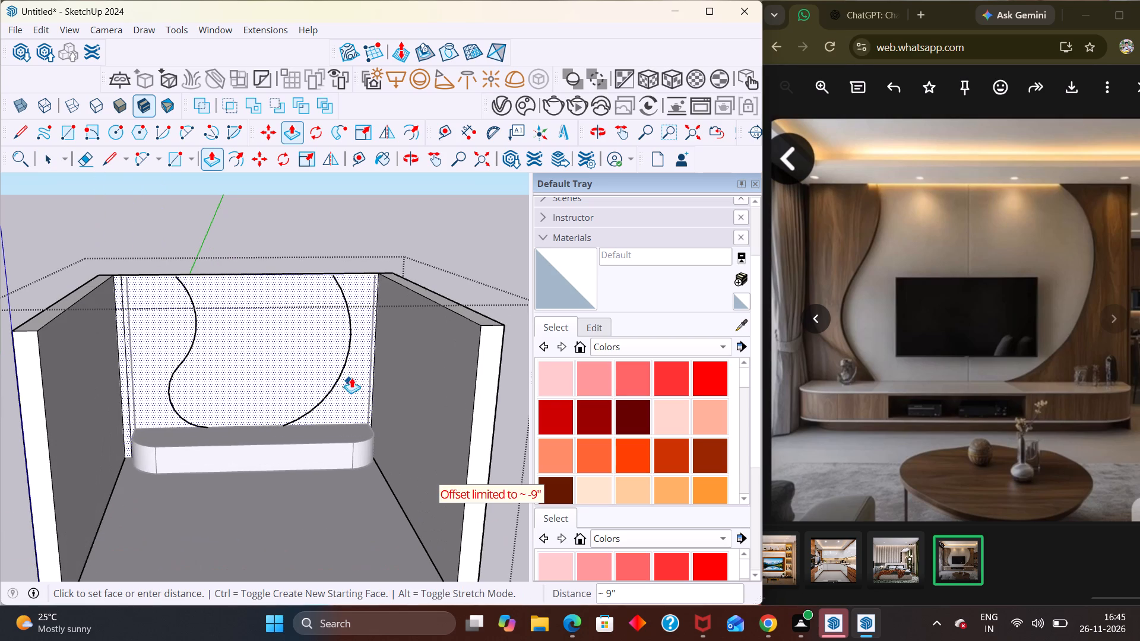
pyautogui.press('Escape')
# Check whether the arcs divide the back wall face and whether the right arc's upper end meets the top edge.
pyautogui.press('space')
pyautogui.doubleClick(297, 370)
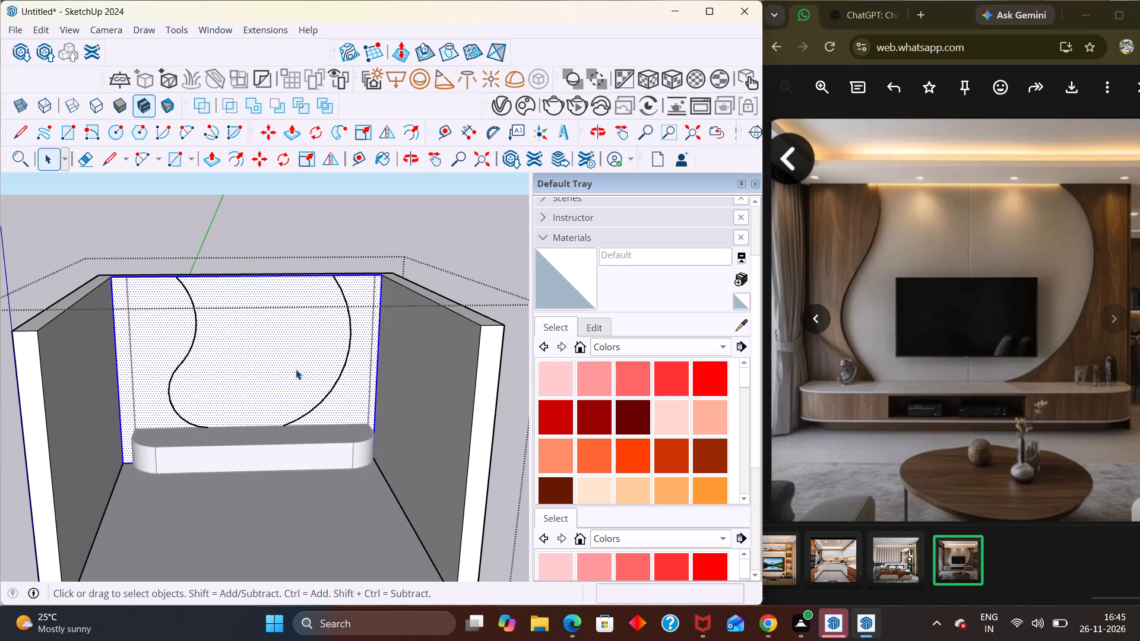
pyautogui.doubleClick(296, 369)
pyautogui.doubleClick(296, 369)
pyautogui.click(319, 240)
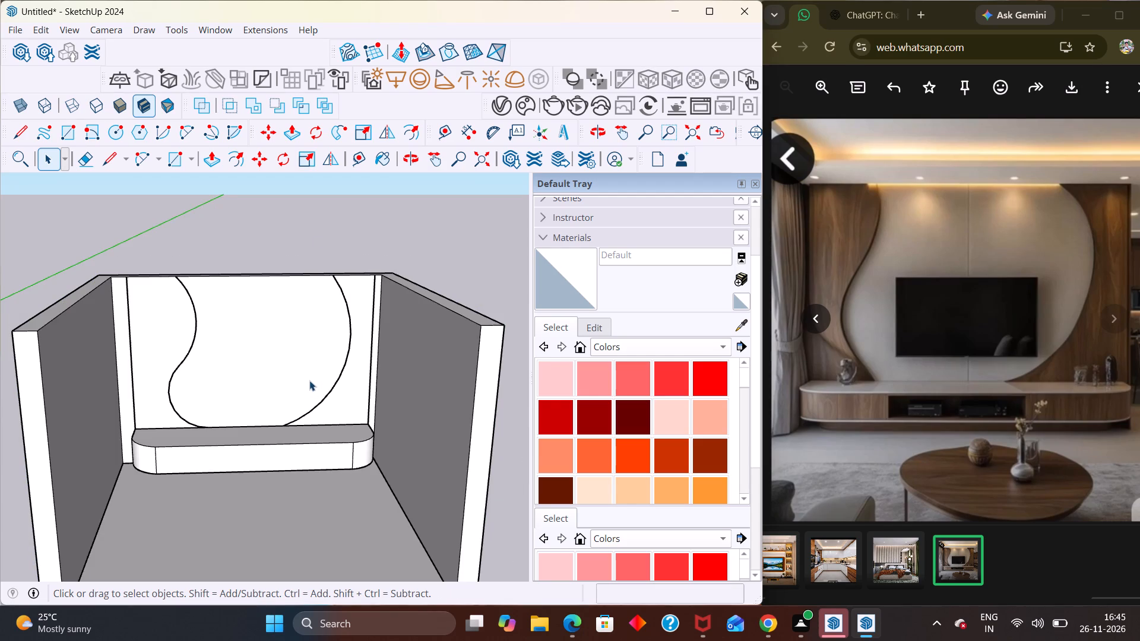
pyautogui.doubleClick(309, 380)
pyautogui.click(352, 383)
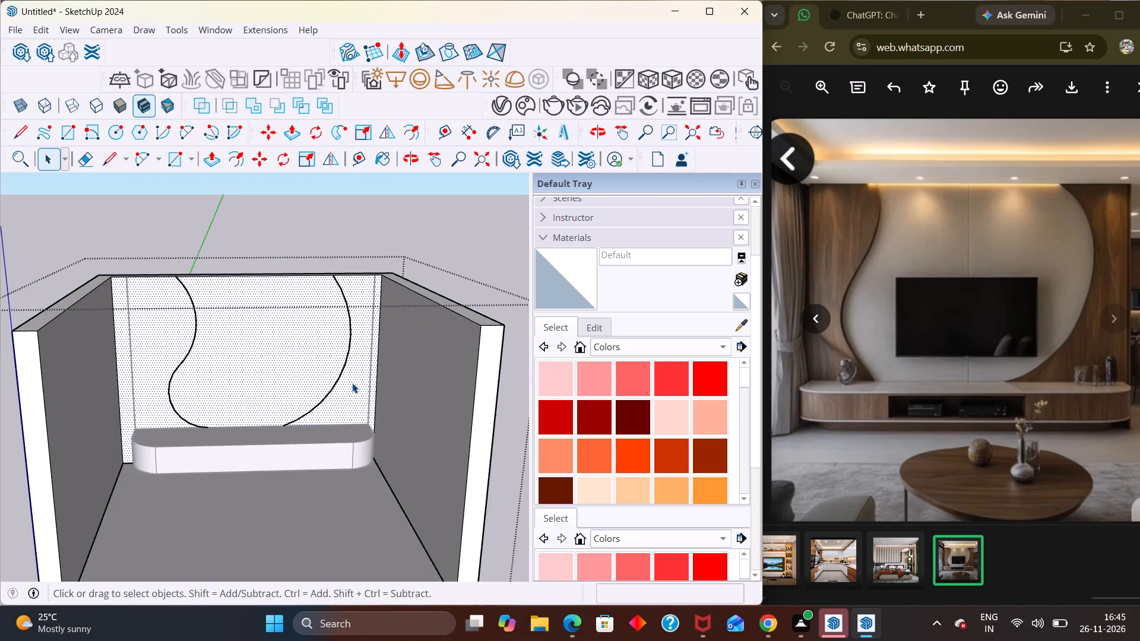
pyautogui.moveTo(308, 378); pyautogui.dragTo(163, 421, button='middle')
pyautogui.scroll(2, 158, 421)
pyautogui.moveTo(404, 315); pyautogui.dragTo(404, 443, button='middle')
pyautogui.scroll(20, 397, 310)
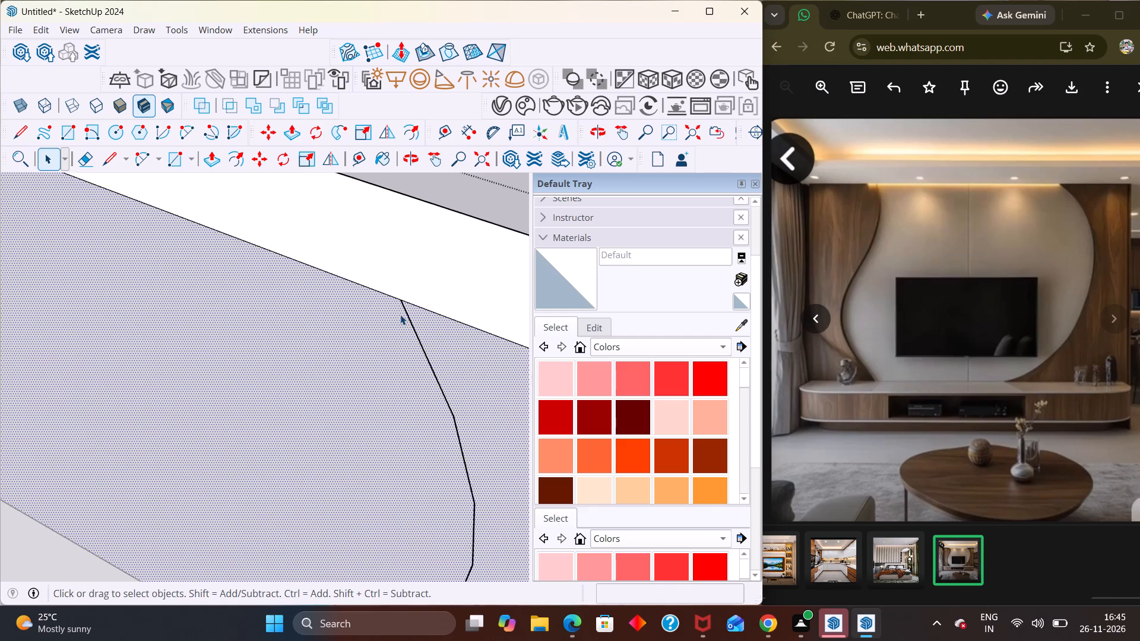
pyautogui.scroll(20, 400, 315)
pyautogui.scroll(1, 400, 315)
pyautogui.scroll(-4, 398, 323)
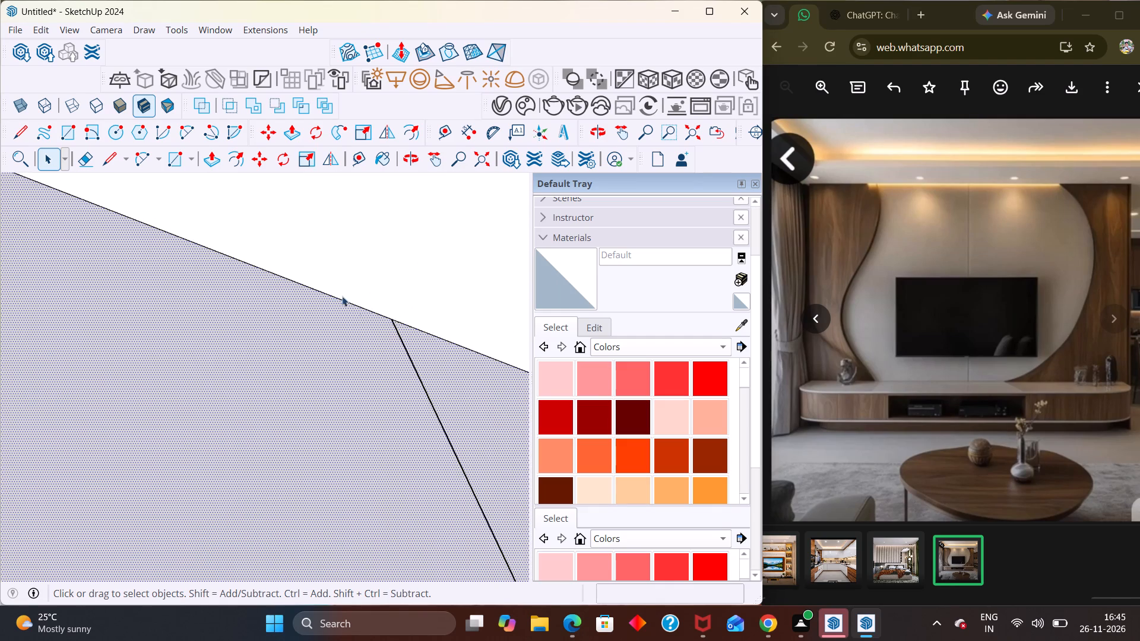
pyautogui.scroll(-20, 342, 296)
pyautogui.scroll(-17, 342, 296)
pyautogui.click(463, 274)
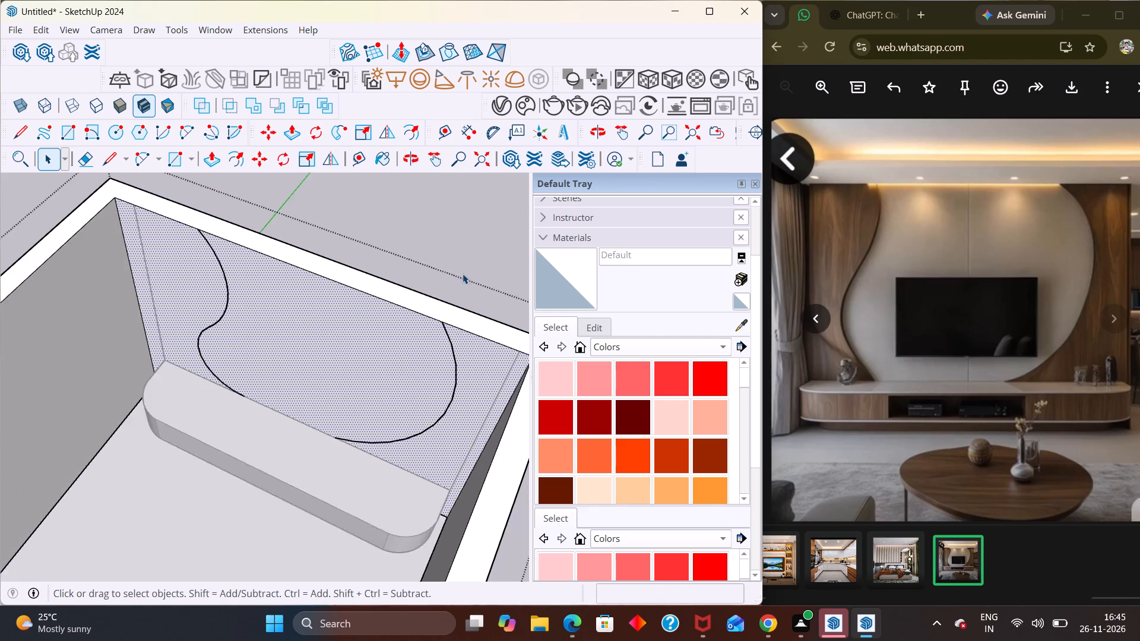
# Examine the curved outline from other angles and check which wall geometry is connected to the back face.
pyautogui.moveTo(332, 326); pyautogui.dragTo(420, 307, button='middle')
pyautogui.moveTo(305, 346); pyautogui.dragTo(375, 341, button='middle')
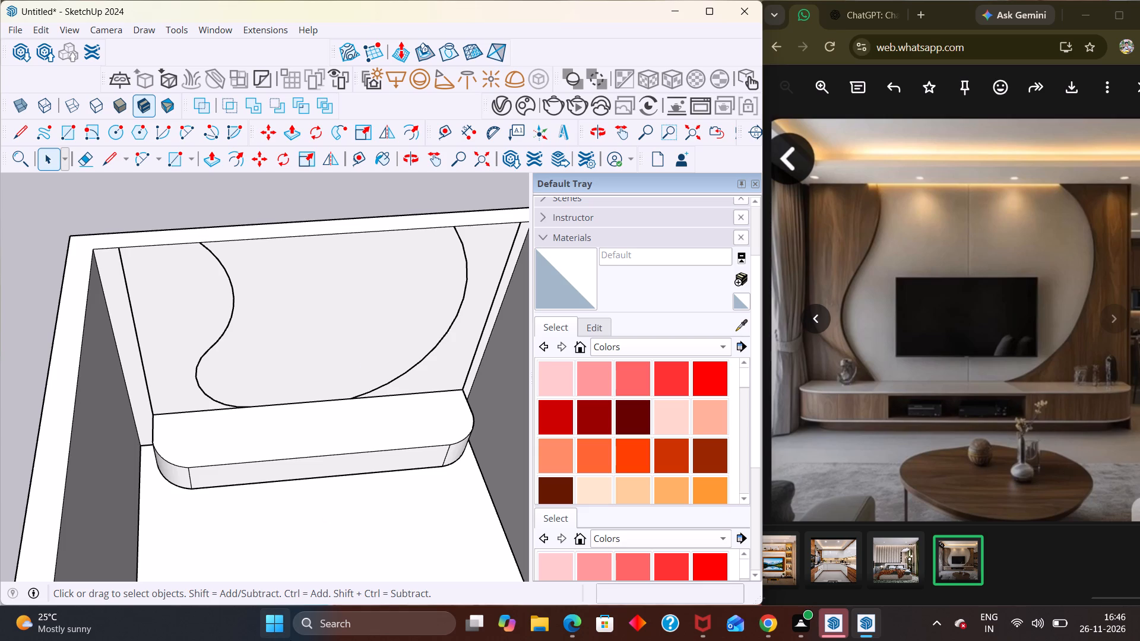
pyautogui.scroll(-1, 320, 439)
pyautogui.moveTo(341, 439); pyautogui.dragTo(337, 382, button='middle')
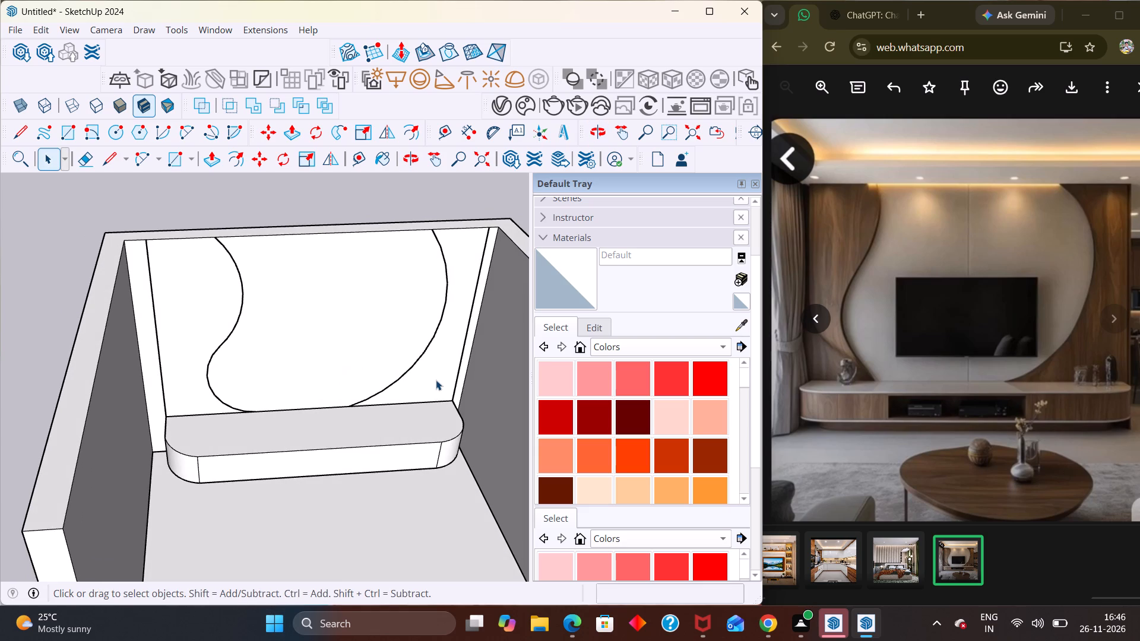
pyautogui.click(436, 380)
pyautogui.click(436, 380)
pyautogui.click(436, 380)
pyautogui.tripleClick(436, 380)
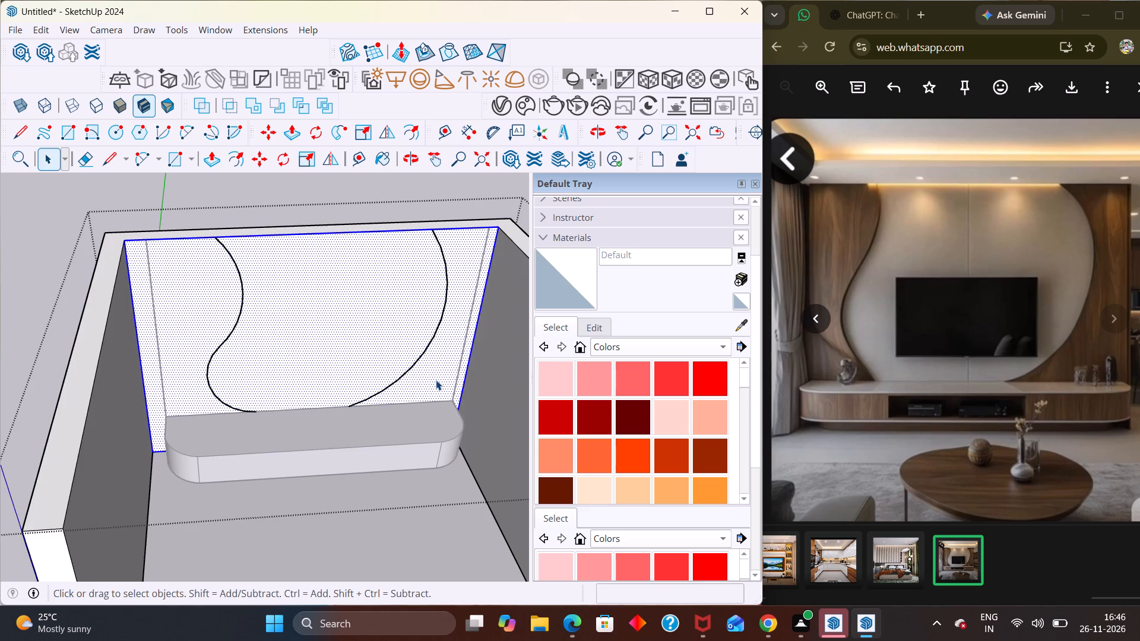
pyautogui.doubleClick(436, 380)
pyautogui.scroll(-6, 337, 355)
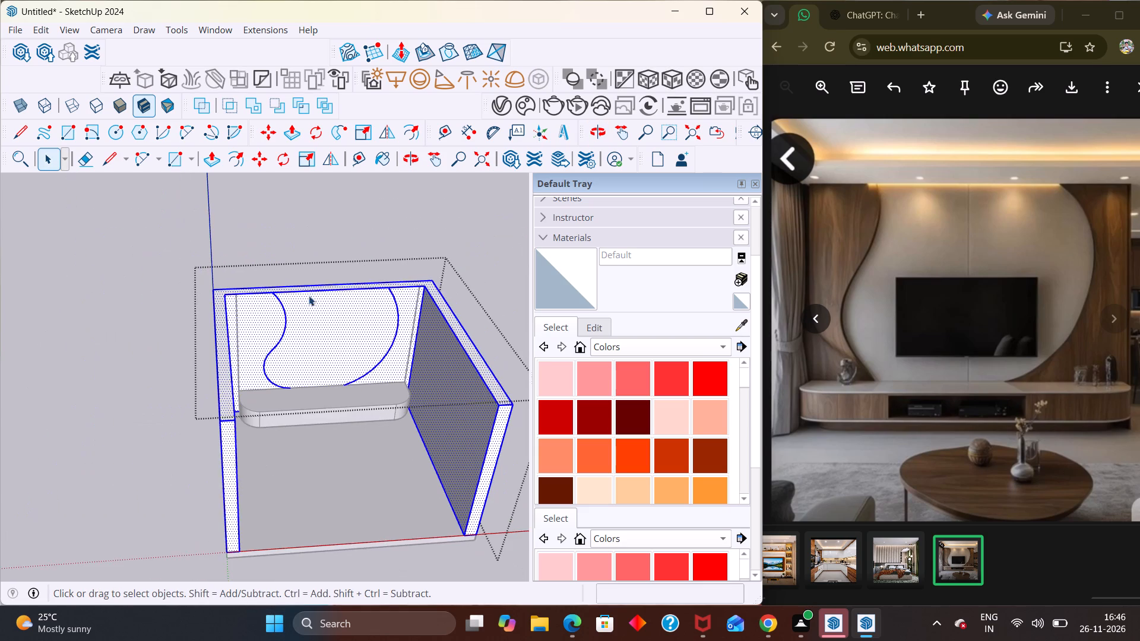
pyautogui.click(305, 231)
pyautogui.click(331, 371)
pyautogui.click(328, 367)
pyautogui.click(328, 367)
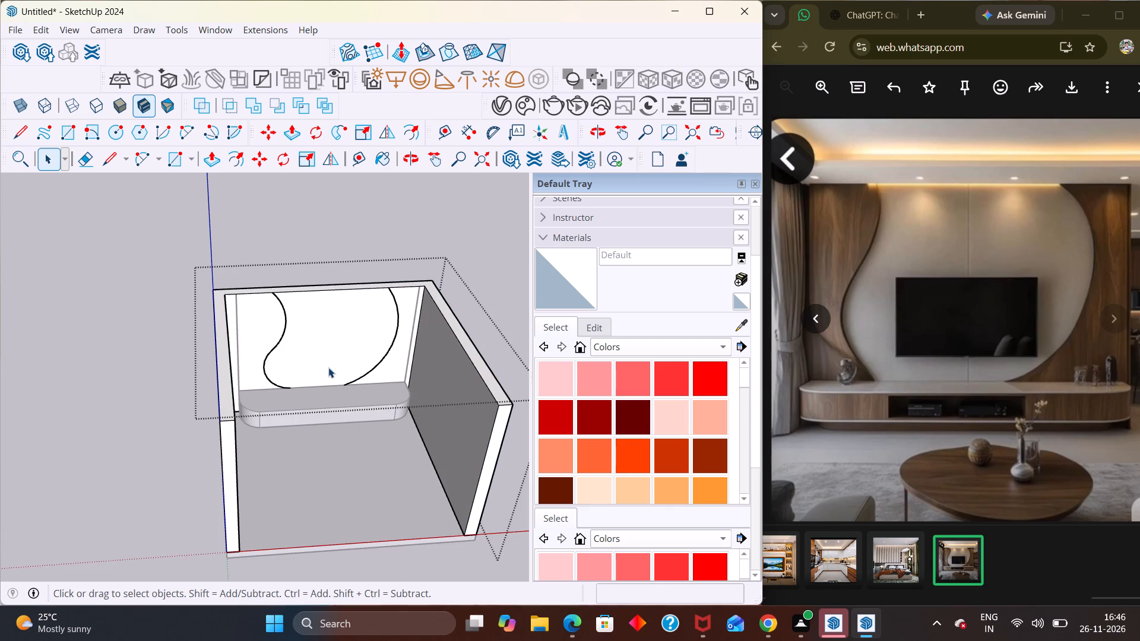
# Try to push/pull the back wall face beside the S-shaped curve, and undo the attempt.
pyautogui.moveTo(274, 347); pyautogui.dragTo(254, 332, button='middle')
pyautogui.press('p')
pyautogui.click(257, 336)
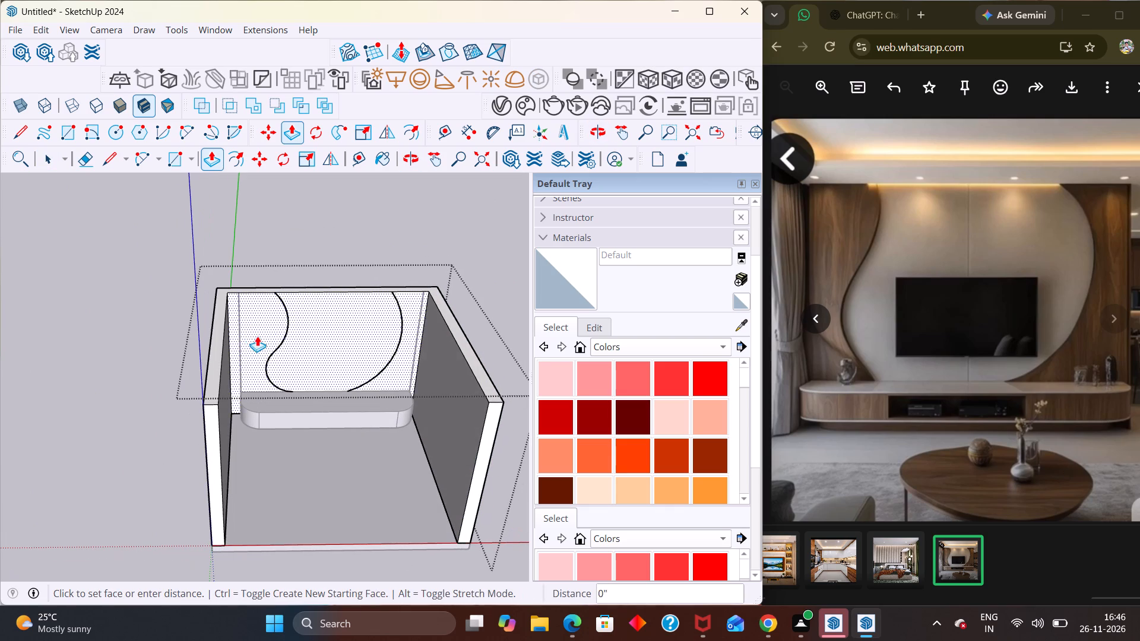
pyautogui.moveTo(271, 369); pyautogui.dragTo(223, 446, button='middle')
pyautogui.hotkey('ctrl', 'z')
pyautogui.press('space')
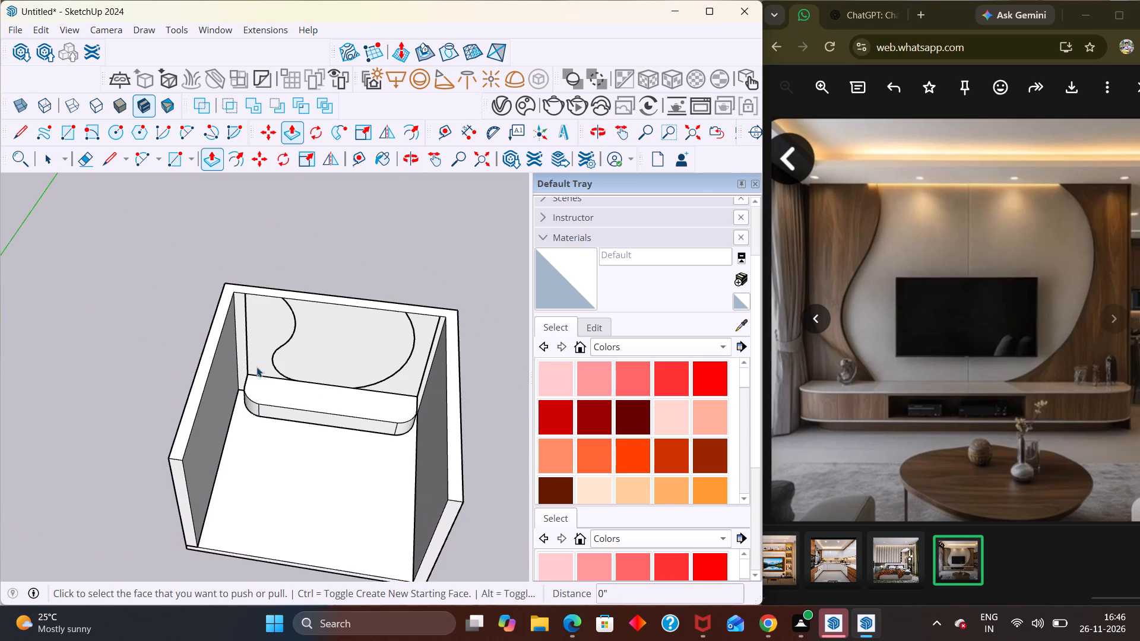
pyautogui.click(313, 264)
# Check which wall geometry is connected to the S-shaped curve inside the wall group.
pyautogui.moveTo(298, 380); pyautogui.dragTo(288, 337, button='middle')
pyautogui.scroll(4, 288, 337)
pyautogui.click(288, 347)
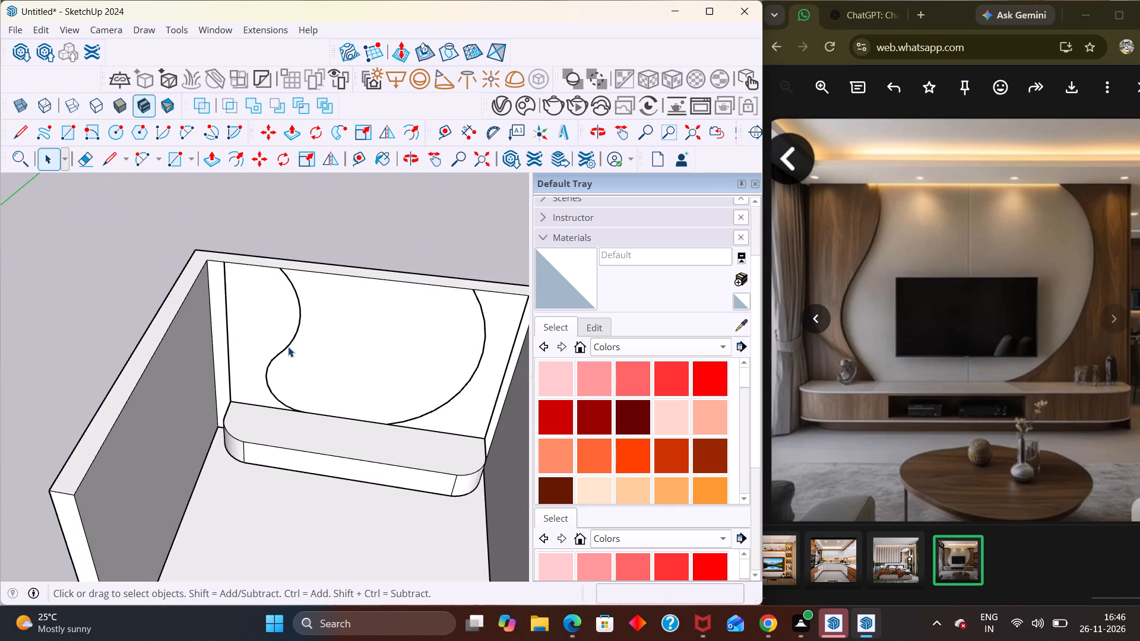
pyautogui.doubleClick(288, 347)
pyautogui.click(288, 347)
pyautogui.tripleClick(288, 347)
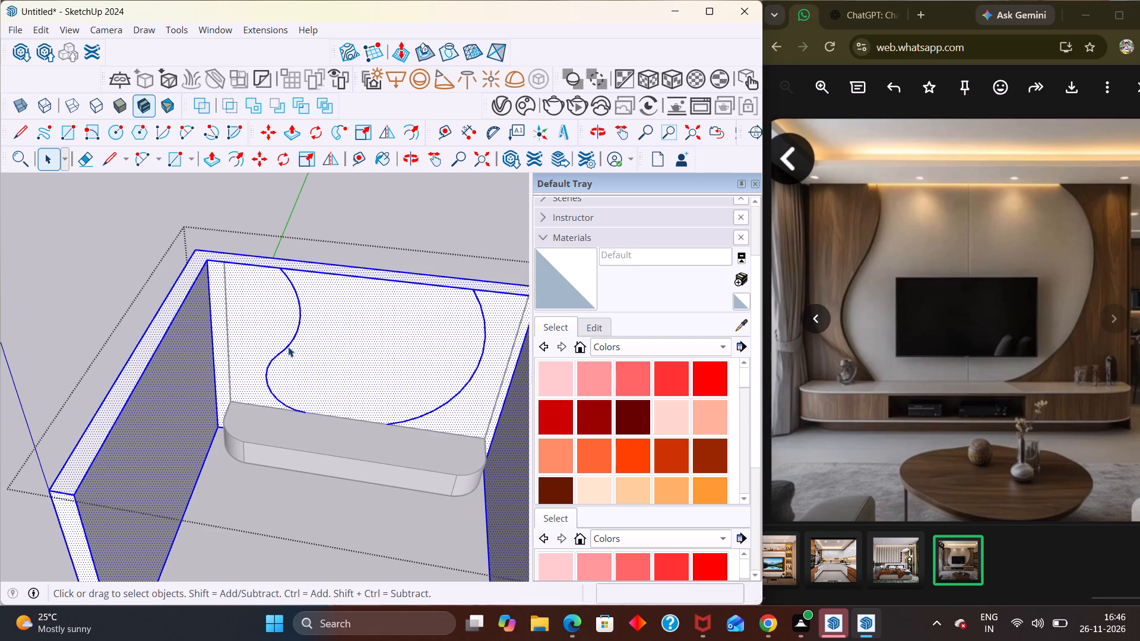
pyautogui.click(364, 193)
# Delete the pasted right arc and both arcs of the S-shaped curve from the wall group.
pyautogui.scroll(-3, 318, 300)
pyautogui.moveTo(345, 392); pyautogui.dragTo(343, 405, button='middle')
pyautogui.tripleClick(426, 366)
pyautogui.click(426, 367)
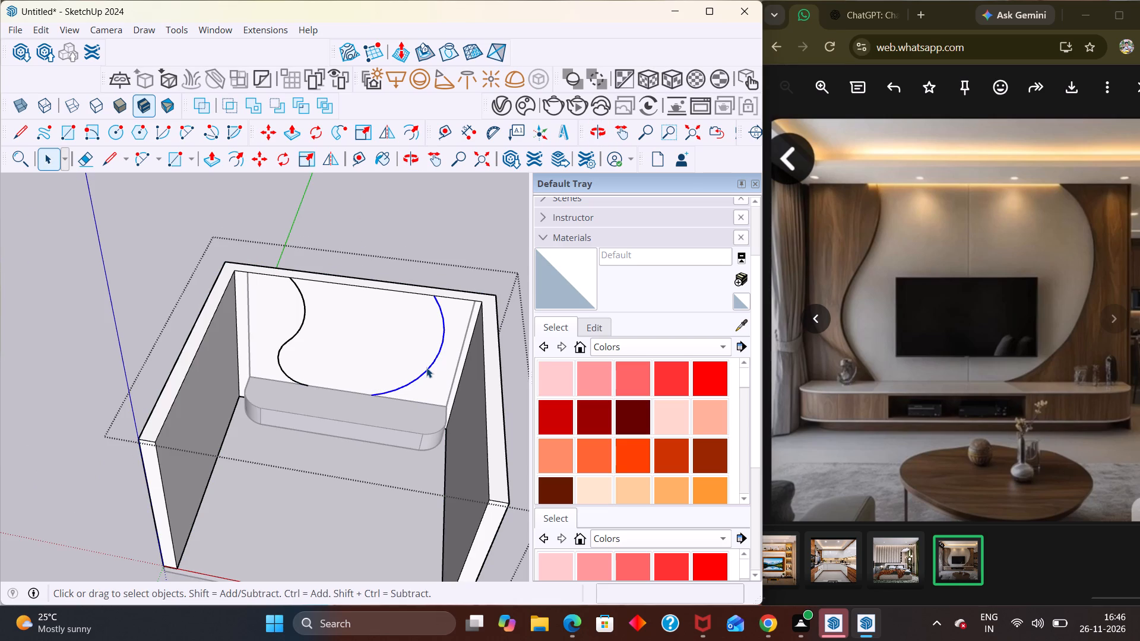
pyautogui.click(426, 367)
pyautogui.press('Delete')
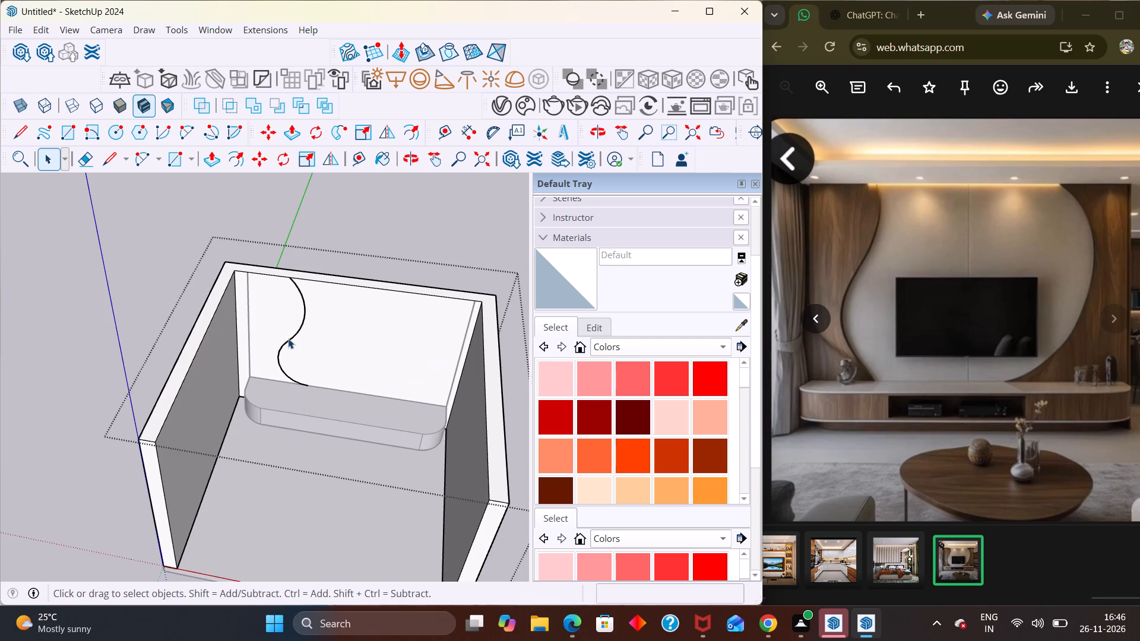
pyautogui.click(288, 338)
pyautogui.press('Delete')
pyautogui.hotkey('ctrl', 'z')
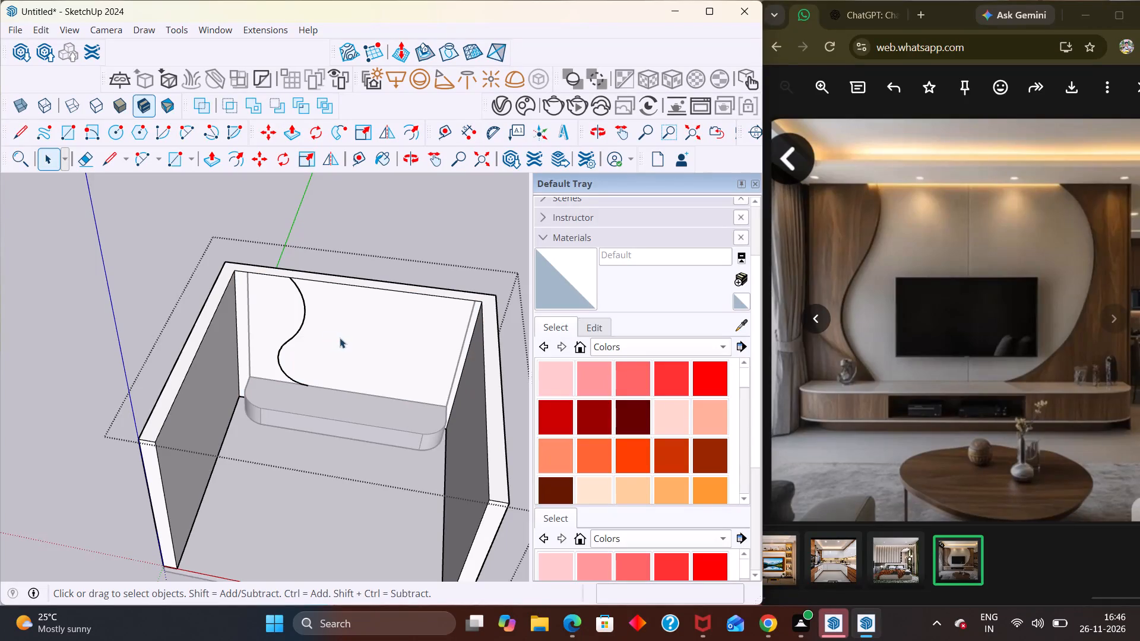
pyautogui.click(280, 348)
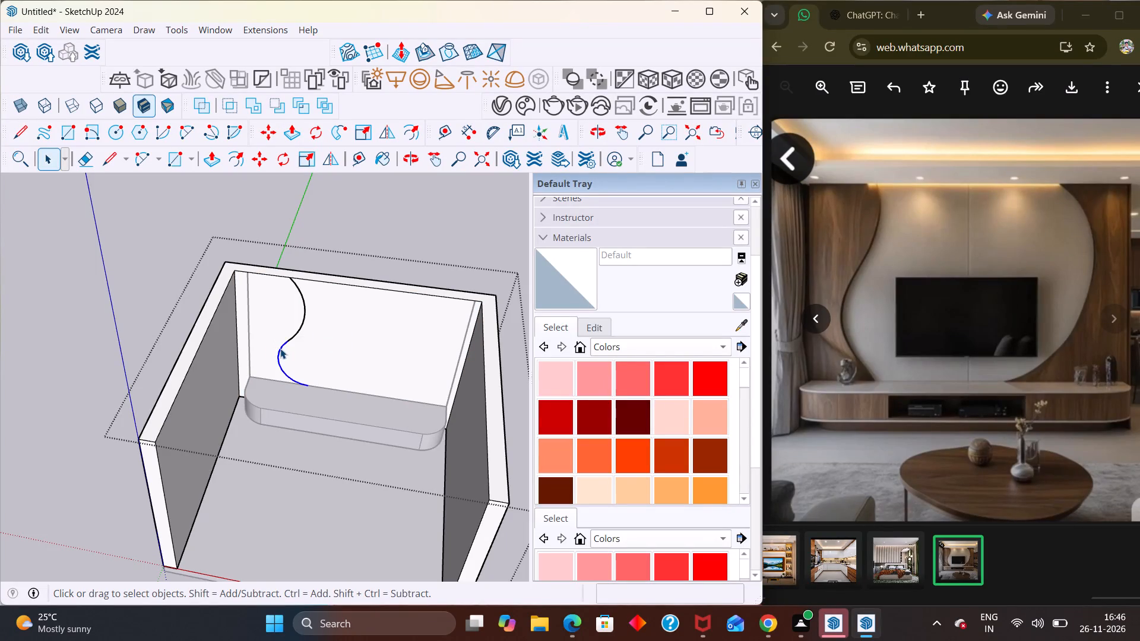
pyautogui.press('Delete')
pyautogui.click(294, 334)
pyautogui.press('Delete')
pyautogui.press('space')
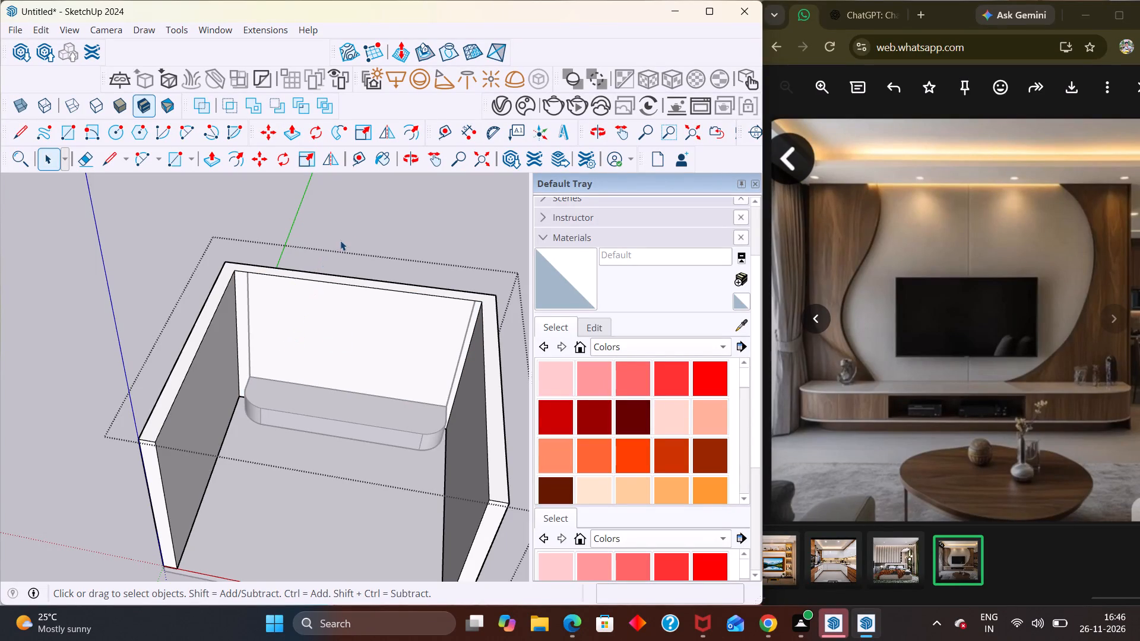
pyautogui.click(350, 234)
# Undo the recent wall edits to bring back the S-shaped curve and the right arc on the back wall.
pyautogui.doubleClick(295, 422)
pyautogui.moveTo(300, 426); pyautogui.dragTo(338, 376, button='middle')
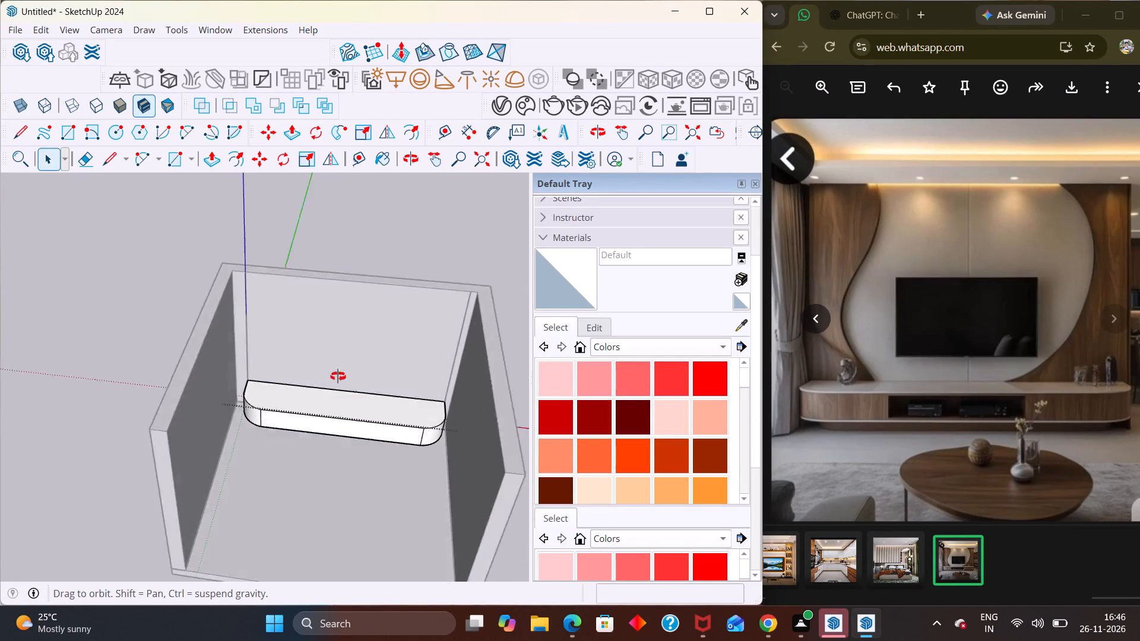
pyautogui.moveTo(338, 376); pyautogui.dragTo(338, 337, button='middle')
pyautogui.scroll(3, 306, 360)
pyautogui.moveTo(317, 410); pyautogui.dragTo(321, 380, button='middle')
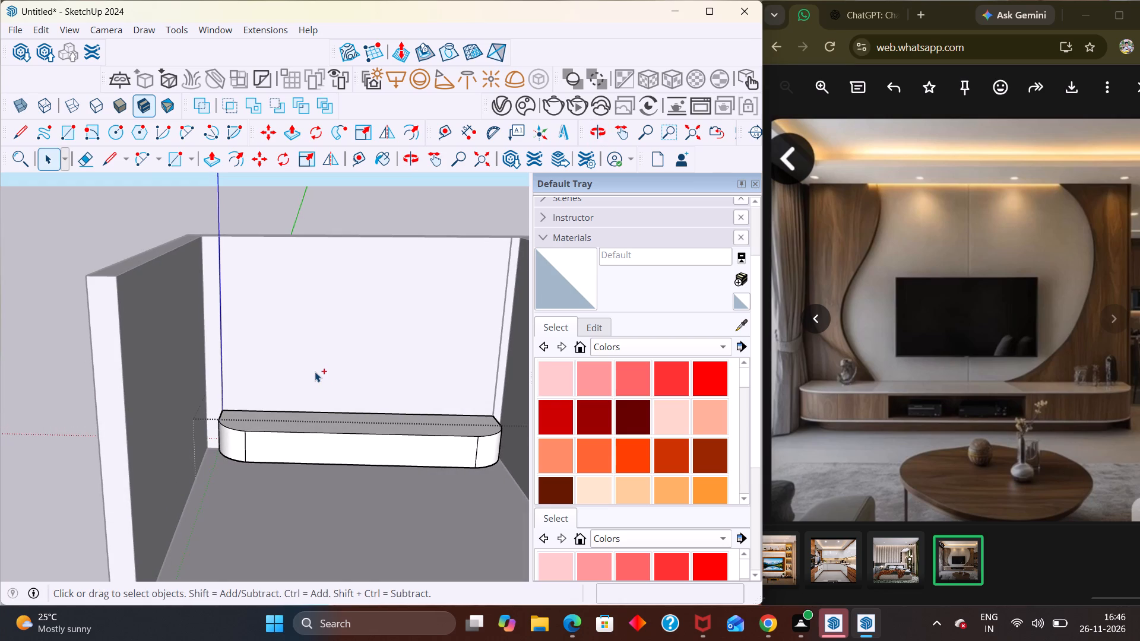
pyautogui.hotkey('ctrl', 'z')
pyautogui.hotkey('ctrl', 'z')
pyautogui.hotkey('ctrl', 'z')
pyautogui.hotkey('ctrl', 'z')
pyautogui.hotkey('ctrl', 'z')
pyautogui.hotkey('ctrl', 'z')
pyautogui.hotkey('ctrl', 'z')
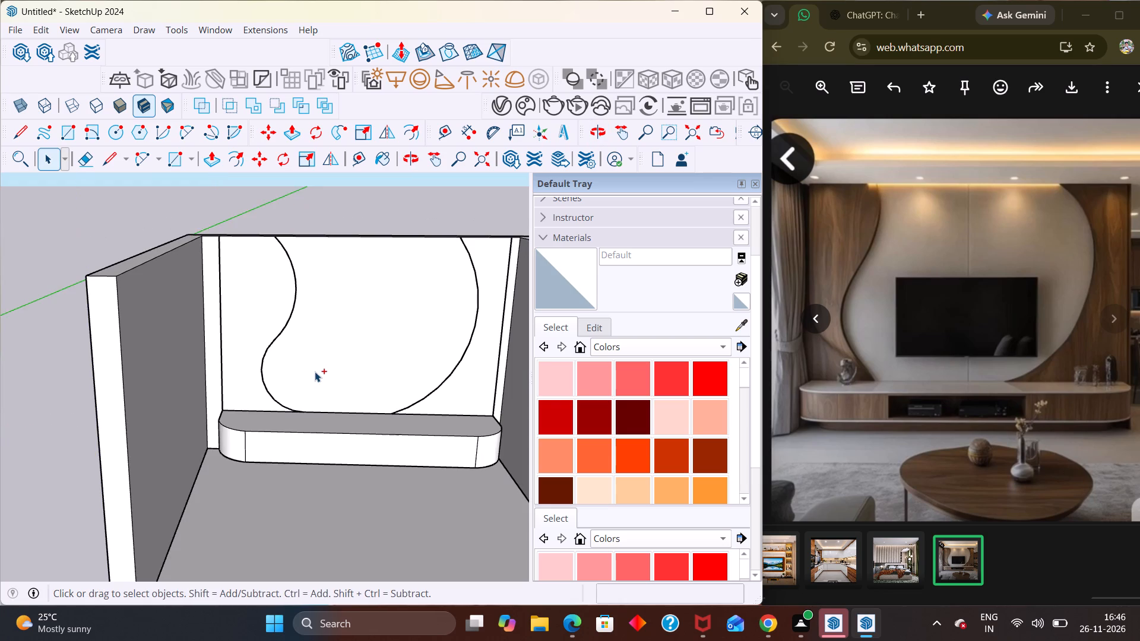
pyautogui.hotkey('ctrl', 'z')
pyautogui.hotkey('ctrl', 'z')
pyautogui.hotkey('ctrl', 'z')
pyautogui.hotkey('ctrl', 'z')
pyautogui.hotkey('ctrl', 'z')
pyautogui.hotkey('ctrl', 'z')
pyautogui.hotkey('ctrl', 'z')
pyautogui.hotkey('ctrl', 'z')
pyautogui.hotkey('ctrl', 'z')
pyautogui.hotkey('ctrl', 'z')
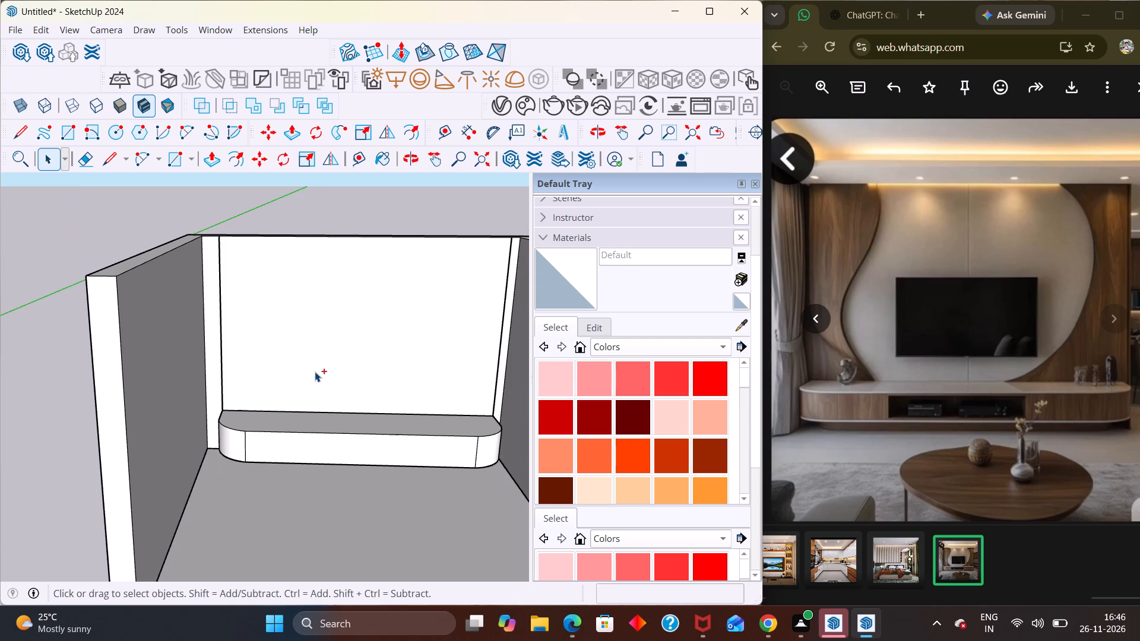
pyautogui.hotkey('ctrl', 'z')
# Check how the console, the S-shaped curve and the walls are grouped by selecting each of them.
pyautogui.press('space')
pyautogui.click(299, 461)
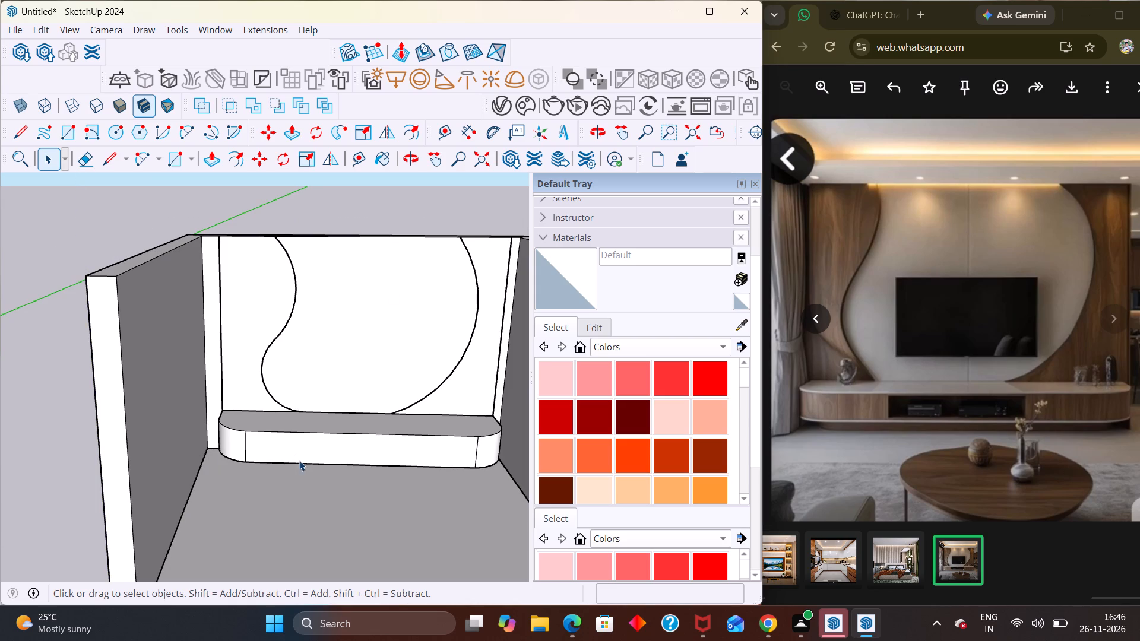
pyautogui.click(309, 454)
pyautogui.doubleClick(309, 454)
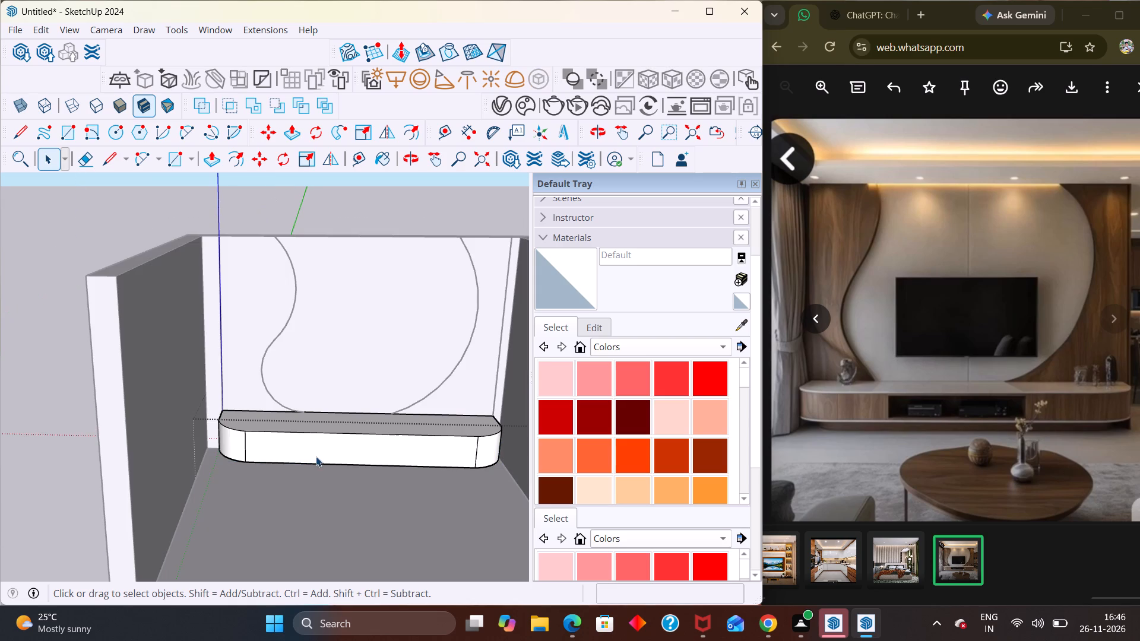
pyautogui.click(271, 391)
pyautogui.click(309, 440)
pyautogui.click(312, 507)
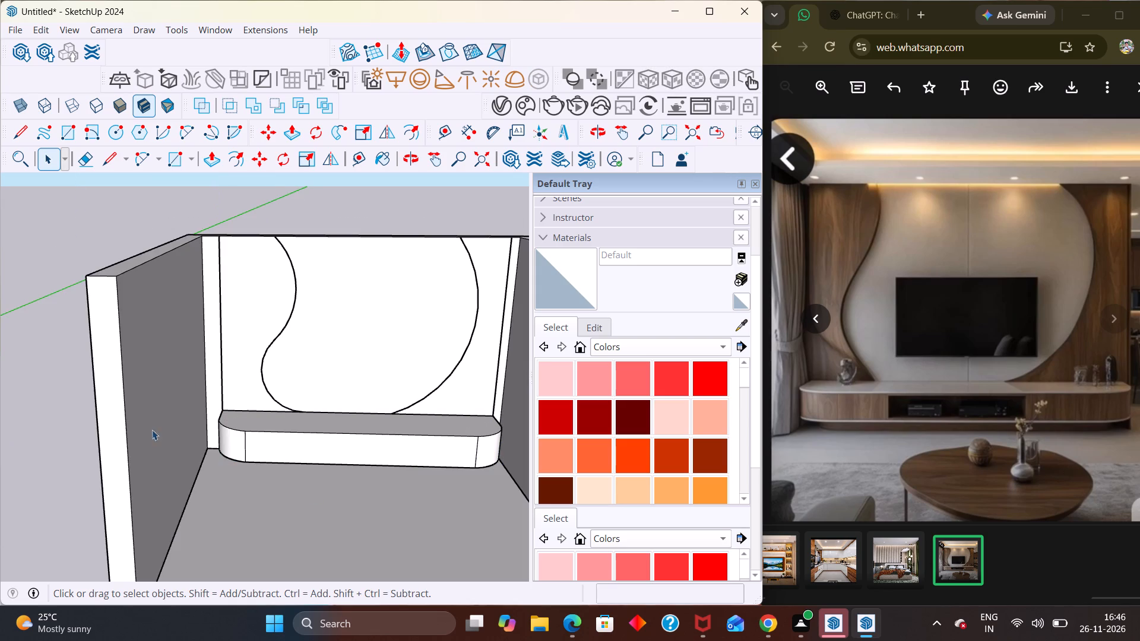
pyautogui.click(61, 442)
pyautogui.click(271, 395)
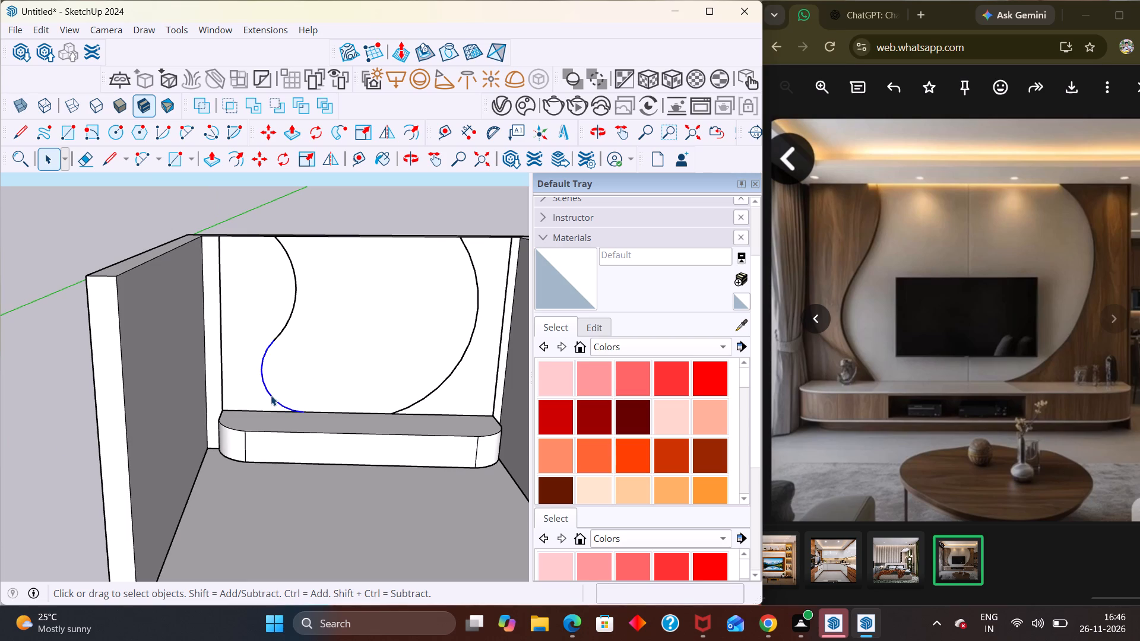
pyautogui.click(255, 381)
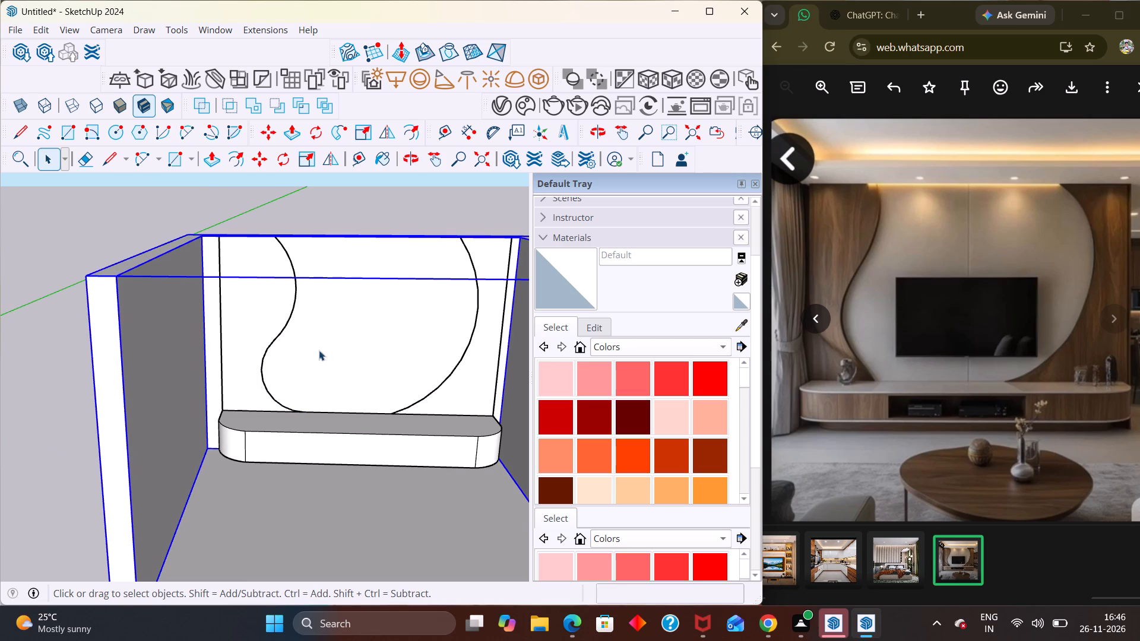
# Check which geometry is connected to the back wall face inside the wall group.
pyautogui.scroll(-5, 322, 352)
pyautogui.click(334, 576)
pyautogui.doubleClick(406, 352)
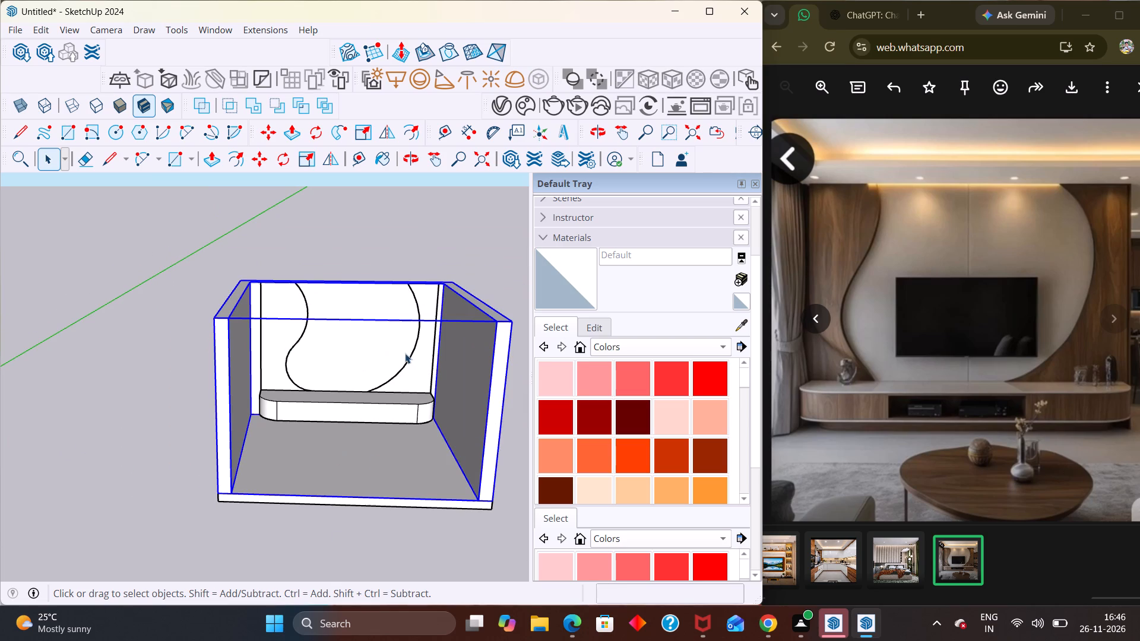
pyautogui.click(387, 365)
pyautogui.tripleClick(407, 386)
pyautogui.doubleClick(407, 384)
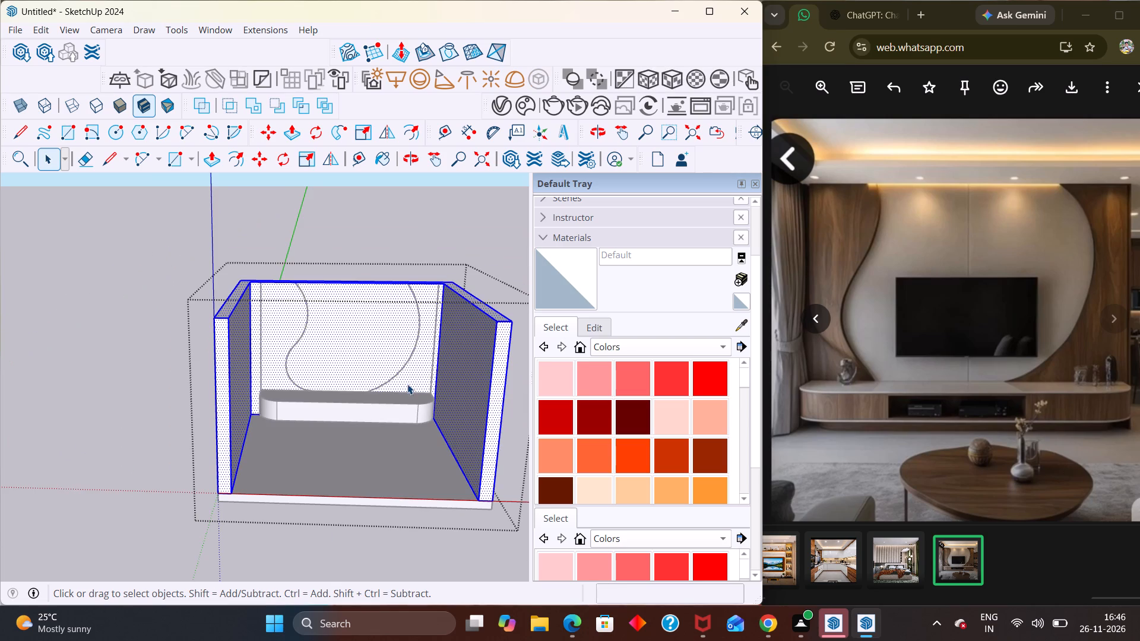
pyautogui.moveTo(407, 384); pyautogui.dragTo(411, 375)
pyautogui.click(413, 237)
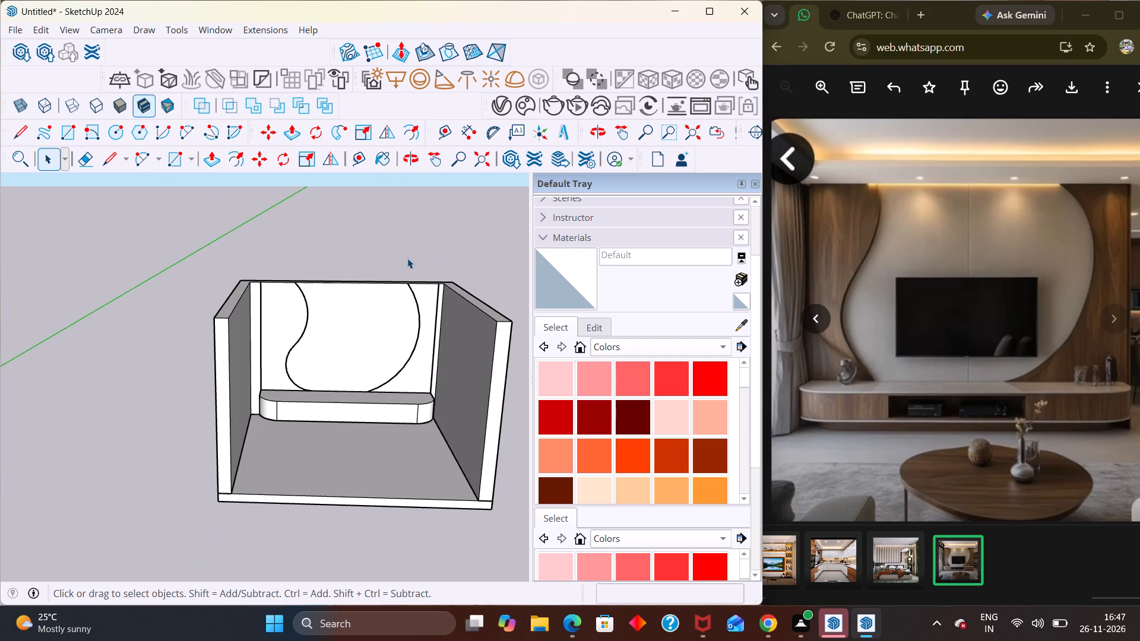
# Undo back to before the curved outline was drawn, leaving the back wall without arcs.
pyautogui.hotkey('ctrl', 'z')
pyautogui.hotkey('ctrl', 'z')
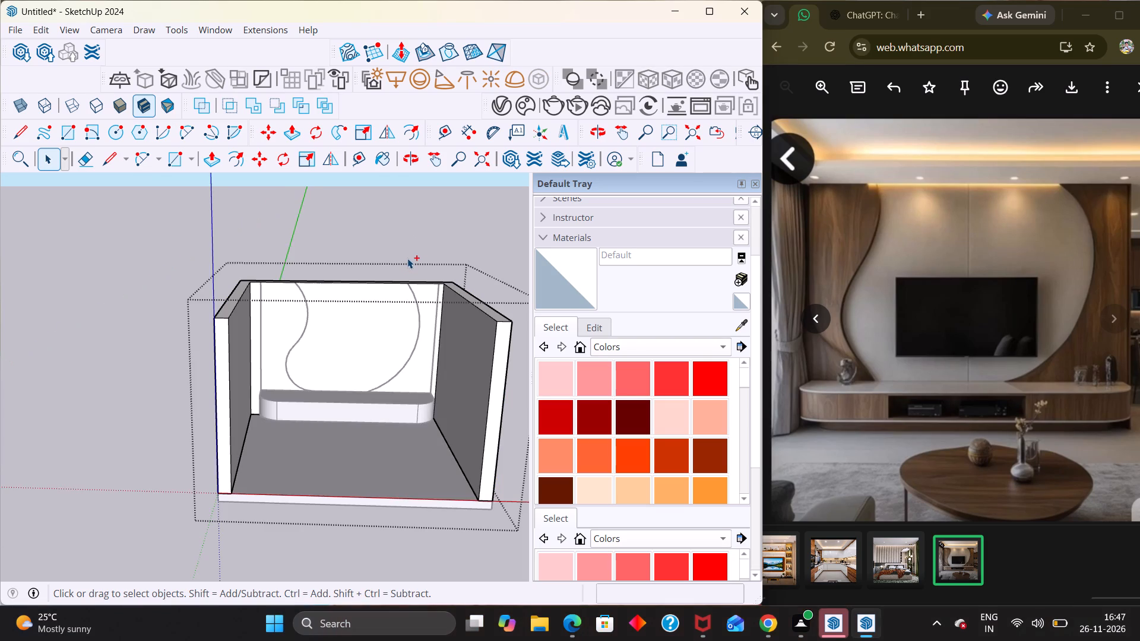
pyautogui.hotkey('ctrl', 'z')
pyautogui.hotkey('ctrl', 'z')
pyautogui.hotkey('ctrl', 'z')
pyautogui.hotkey('ctrl', 'z')
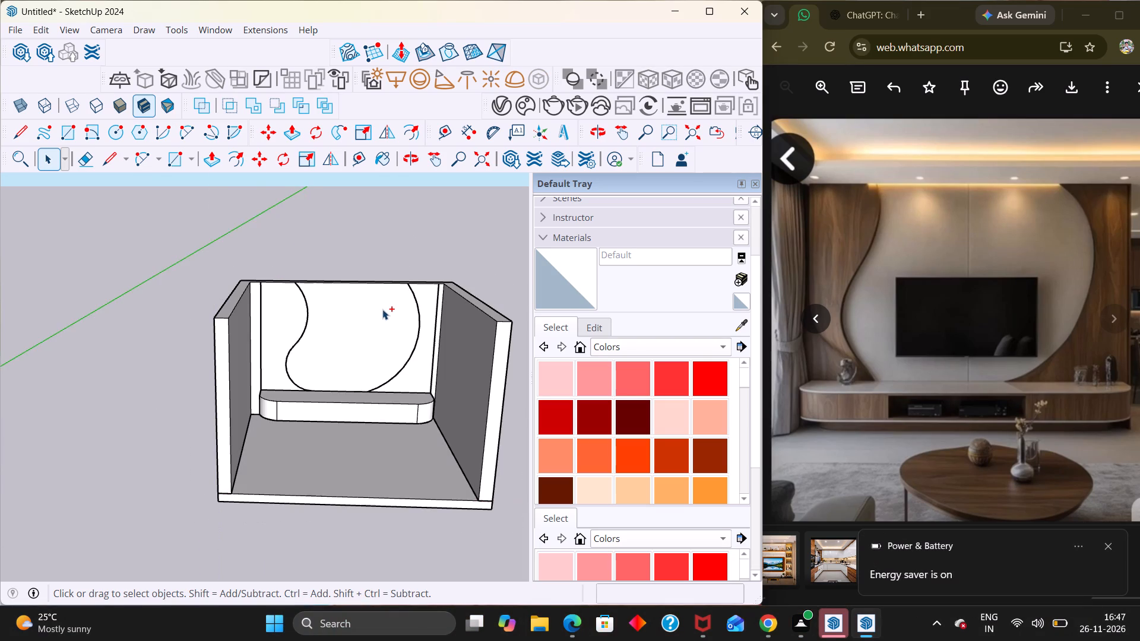
pyautogui.hotkey('ctrl', 'z')
pyautogui.hotkey('ctrl', 'z')
pyautogui.hotkey('ctrl', 'z')
pyautogui.hotkey('ctrl', 'z')
pyautogui.hotkey('ctrl', 'z')
pyautogui.hotkey('ctrl', 'z')
pyautogui.hotkey('ctrl', 'z')
pyautogui.hotkey('ctrl', 'z')
pyautogui.hotkey('ctrl', 'z')
pyautogui.hotkey('ctrl', 'z')
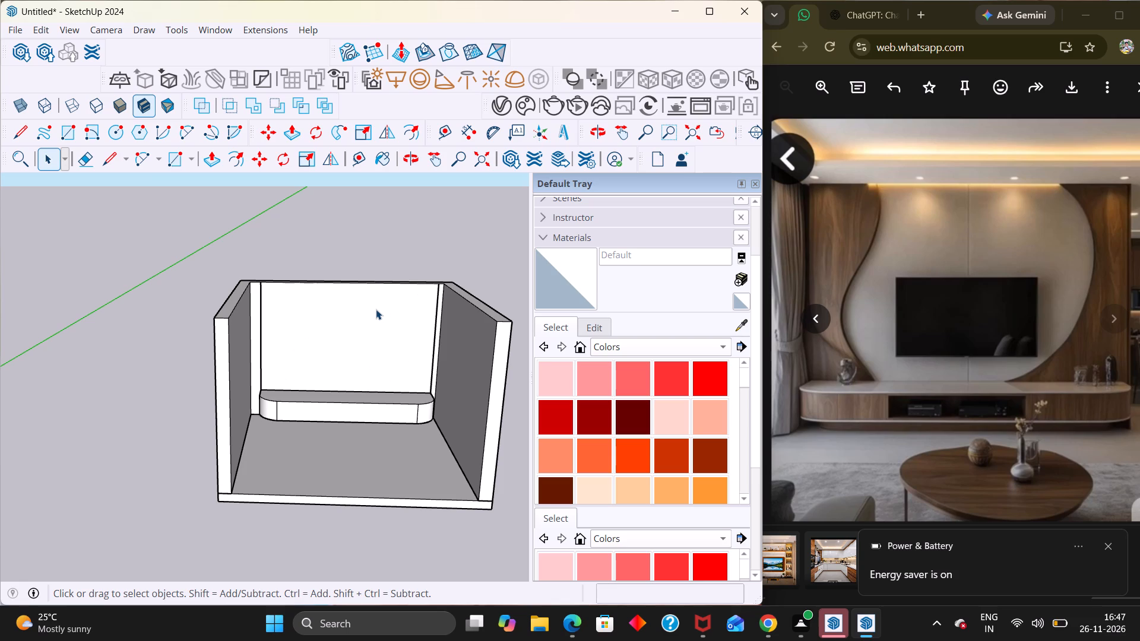
pyautogui.press('space')
pyautogui.click(368, 258)
# Inside the console group, push/pull the underside down about 6 1/8" from a new starting face, forming a separate base band.
pyautogui.moveTo(386, 401); pyautogui.dragTo(365, 369, button='middle')
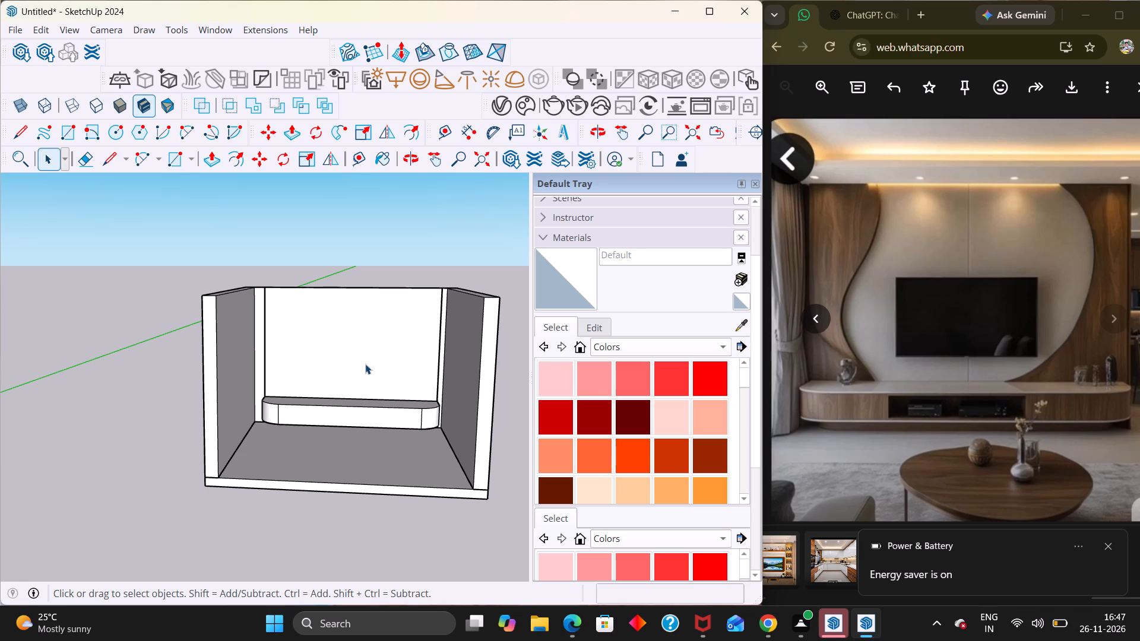
pyautogui.scroll(-5, 282, 379)
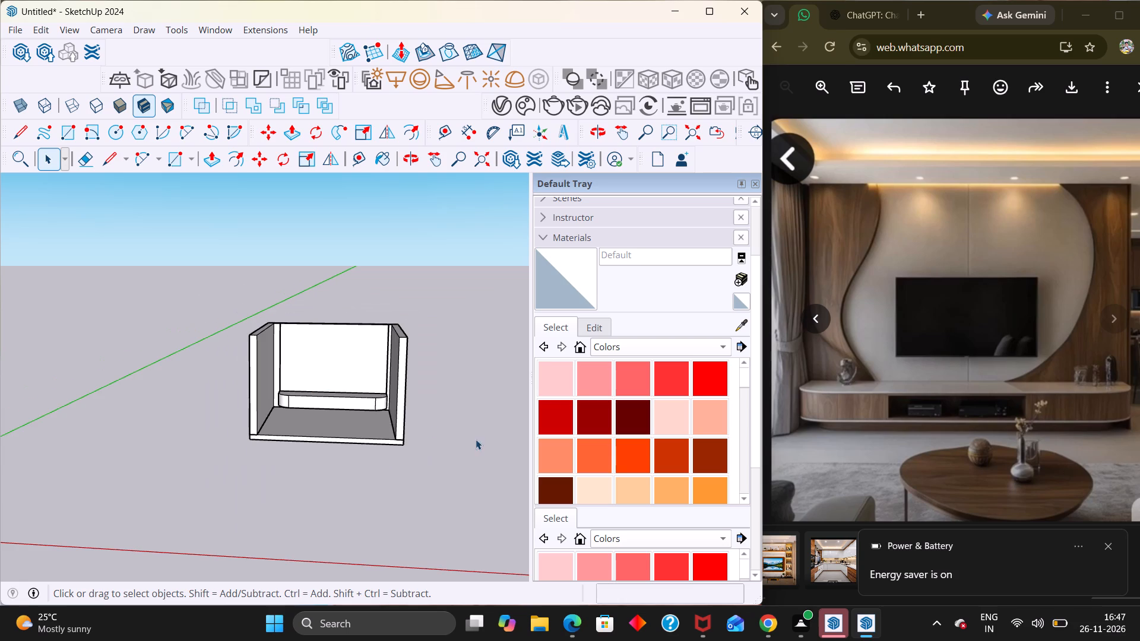
pyautogui.click(476, 439)
pyautogui.moveTo(381, 471); pyautogui.dragTo(427, 406, button='middle')
pyautogui.scroll(4, 435, 417)
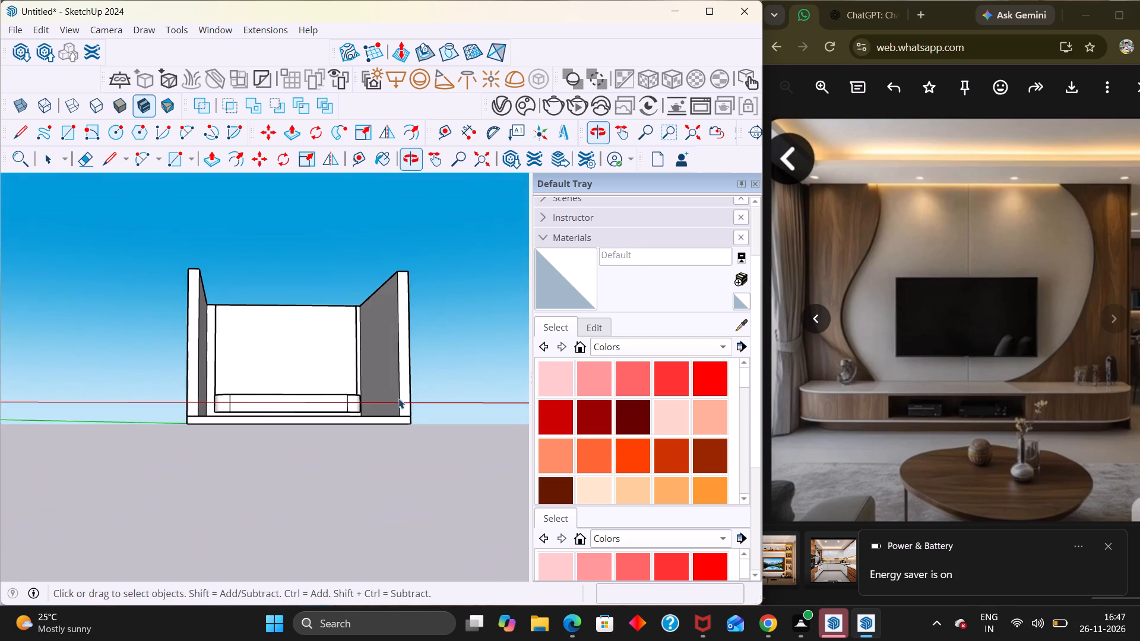
pyautogui.moveTo(253, 400); pyautogui.dragTo(240, 420, button='middle')
pyautogui.scroll(4, 250, 424)
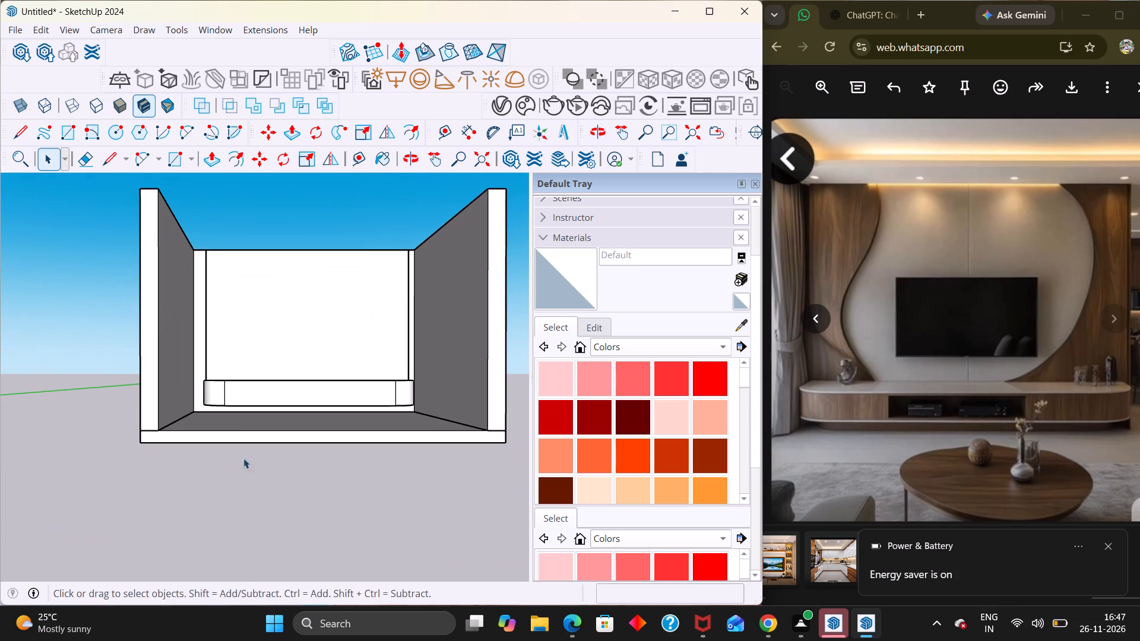
pyautogui.moveTo(239, 460); pyautogui.dragTo(239, 409, button='middle')
pyautogui.scroll(4, 227, 413)
pyautogui.moveTo(256, 392); pyautogui.dragTo(247, 427, button='middle')
pyautogui.scroll(4, 254, 446)
pyautogui.moveTo(245, 424); pyautogui.dragTo(245, 417, button='middle')
pyautogui.moveTo(241, 428); pyautogui.dragTo(241, 437, button='middle')
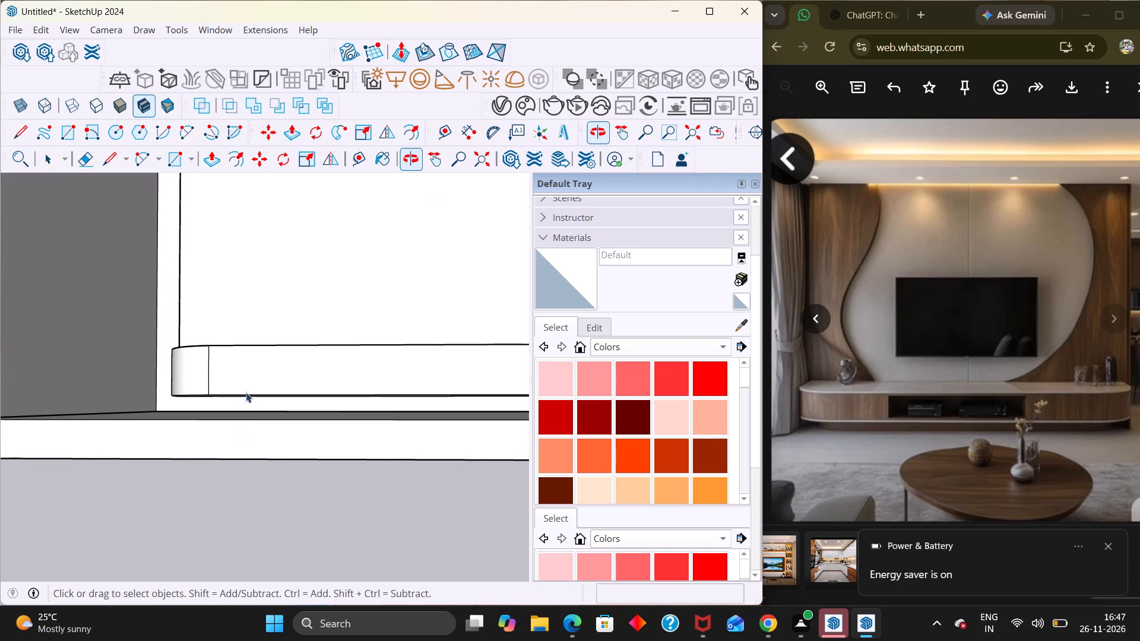
pyautogui.middleClick(247, 414)
pyautogui.scroll(8, 247, 414)
pyautogui.moveTo(254, 414); pyautogui.dragTo(250, 432, button='middle')
pyautogui.scroll(1, 255, 384)
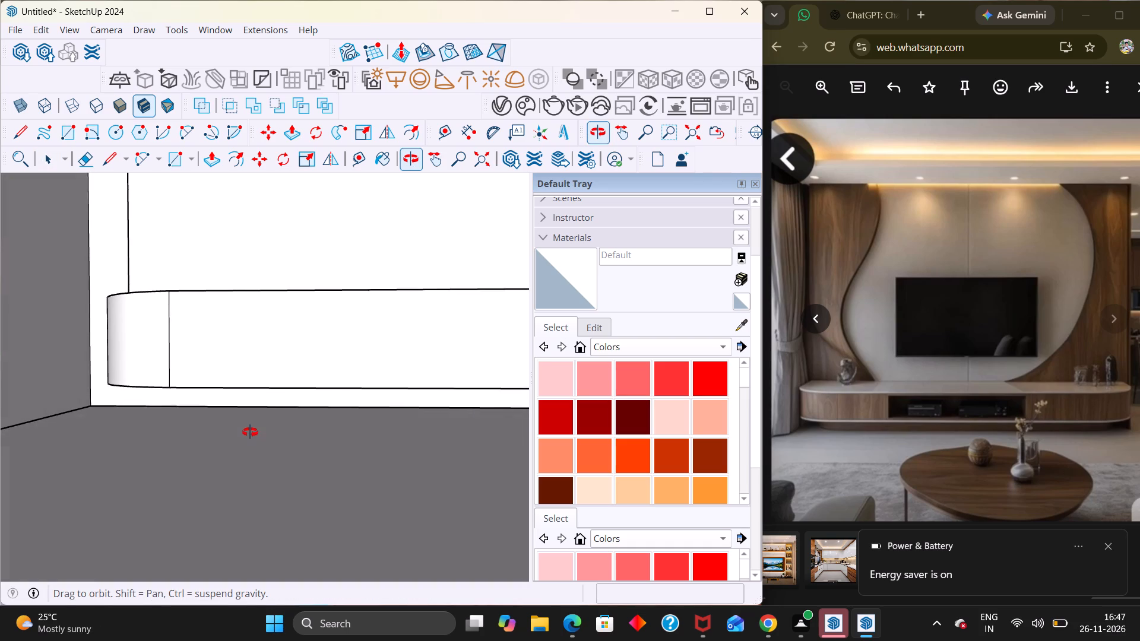
pyautogui.moveTo(250, 432); pyautogui.dragTo(252, 423, button='middle')
pyautogui.doubleClick(278, 364)
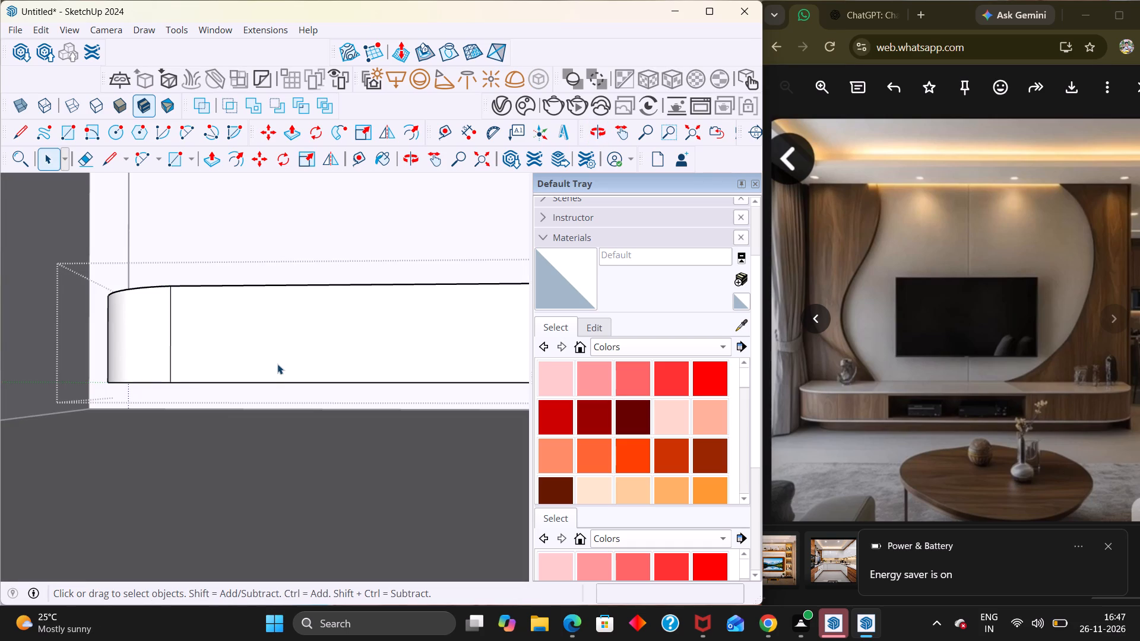
pyautogui.press('p')
pyautogui.moveTo(274, 378); pyautogui.dragTo(271, 383, button='middle')
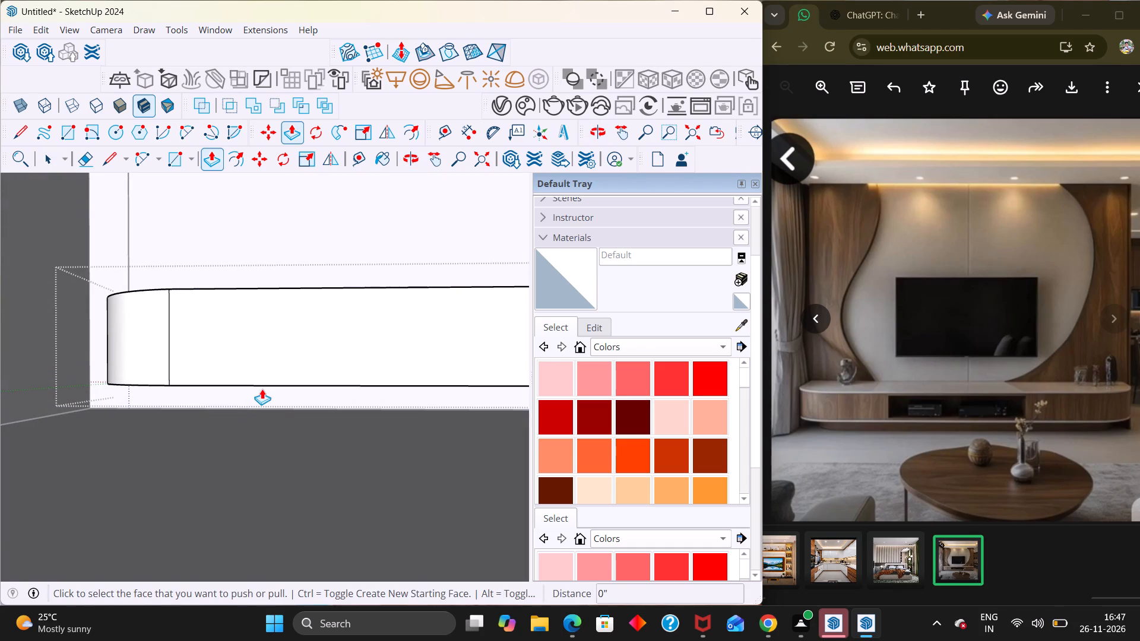
pyautogui.scroll(8, 262, 392)
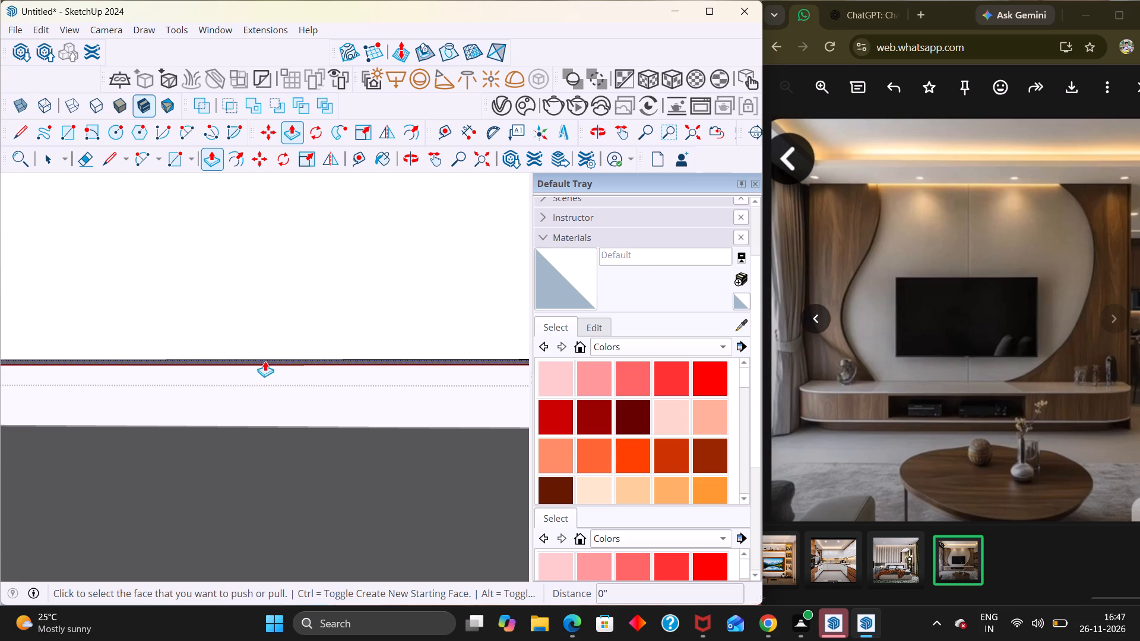
pyautogui.scroll(2, 256, 373)
pyautogui.click(265, 360)
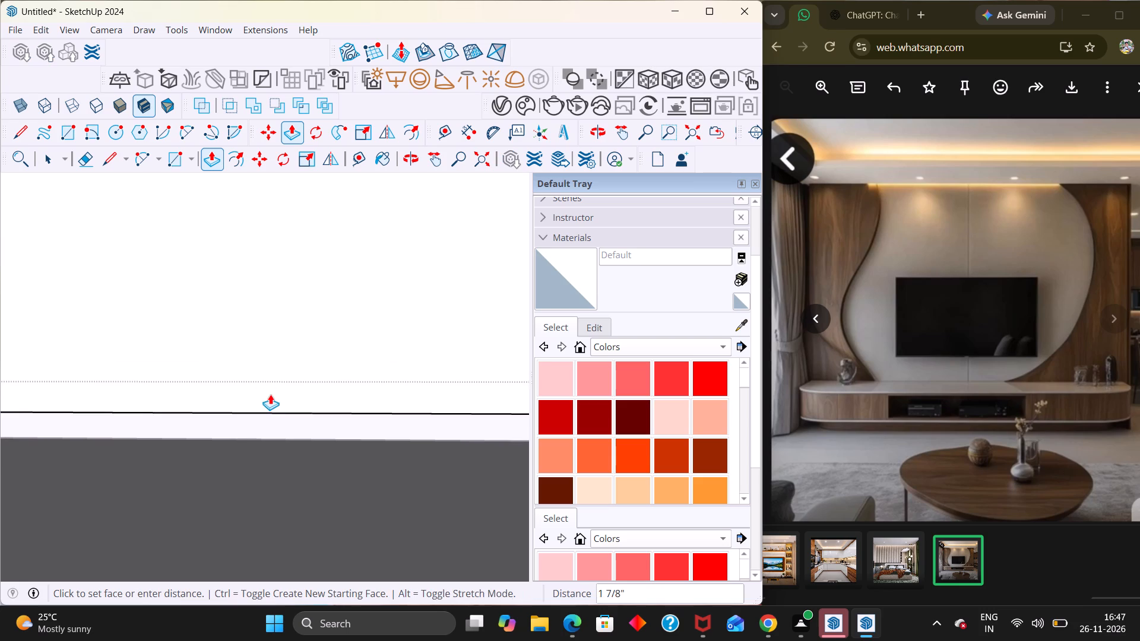
pyautogui.scroll(-10, 270, 394)
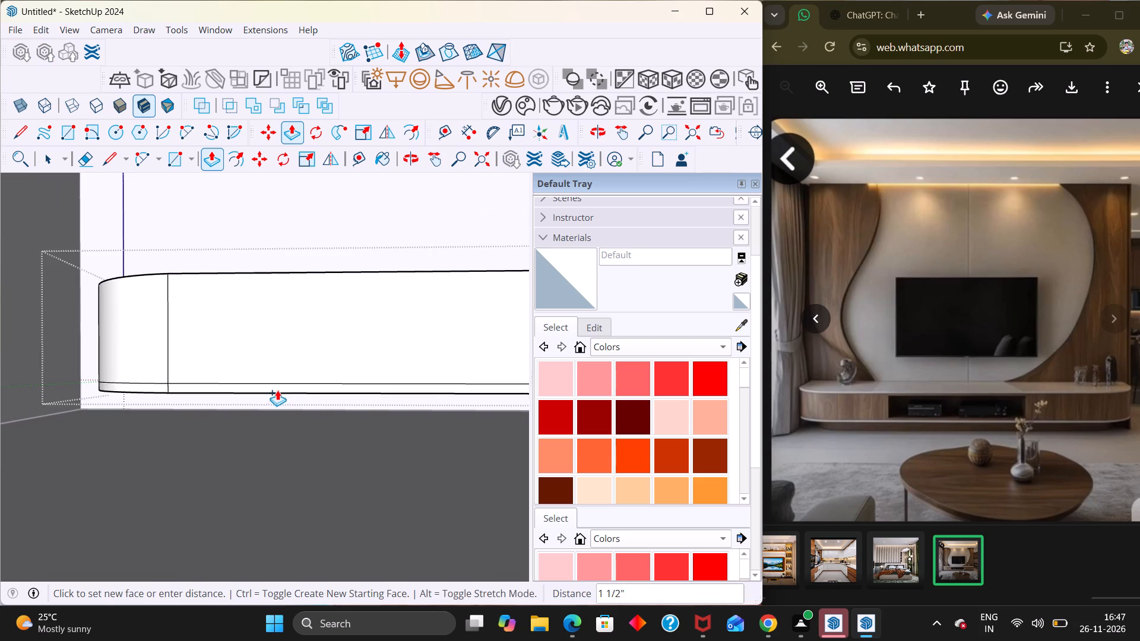
pyautogui.scroll(-5, 279, 414)
pyautogui.moveTo(274, 464); pyautogui.dragTo(273, 525, button='middle')
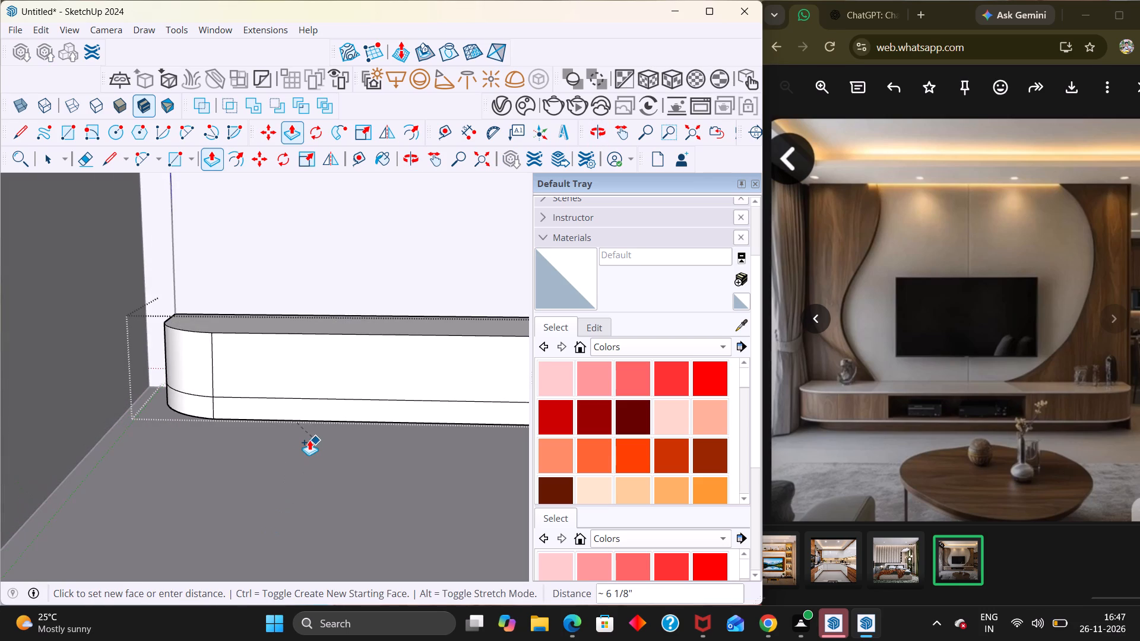
pyautogui.click(300, 447)
pyautogui.press('space')
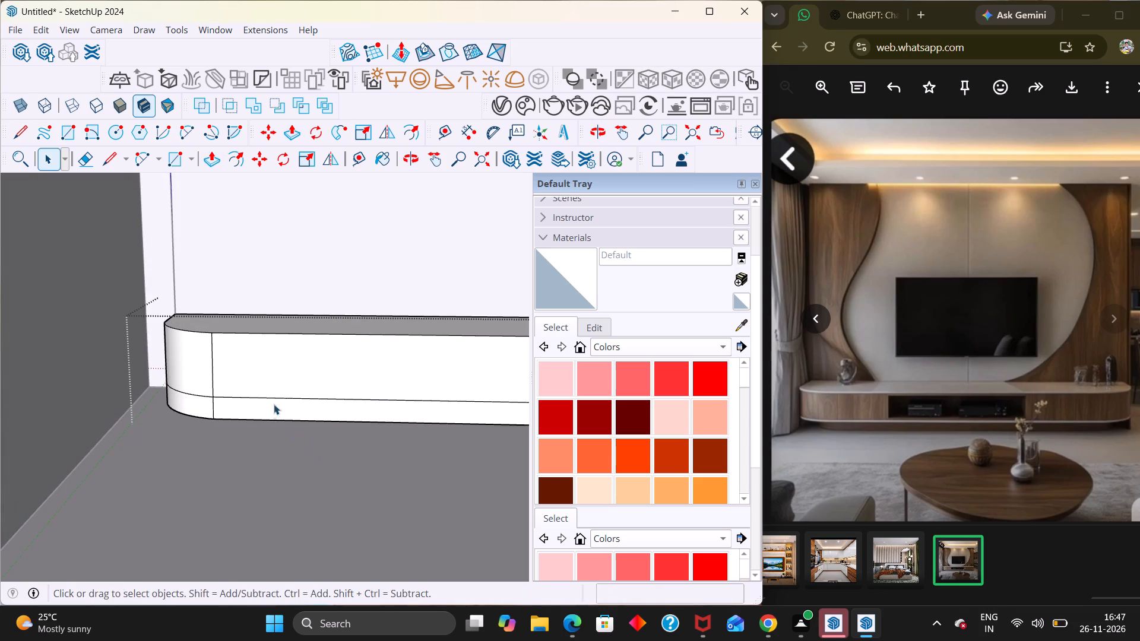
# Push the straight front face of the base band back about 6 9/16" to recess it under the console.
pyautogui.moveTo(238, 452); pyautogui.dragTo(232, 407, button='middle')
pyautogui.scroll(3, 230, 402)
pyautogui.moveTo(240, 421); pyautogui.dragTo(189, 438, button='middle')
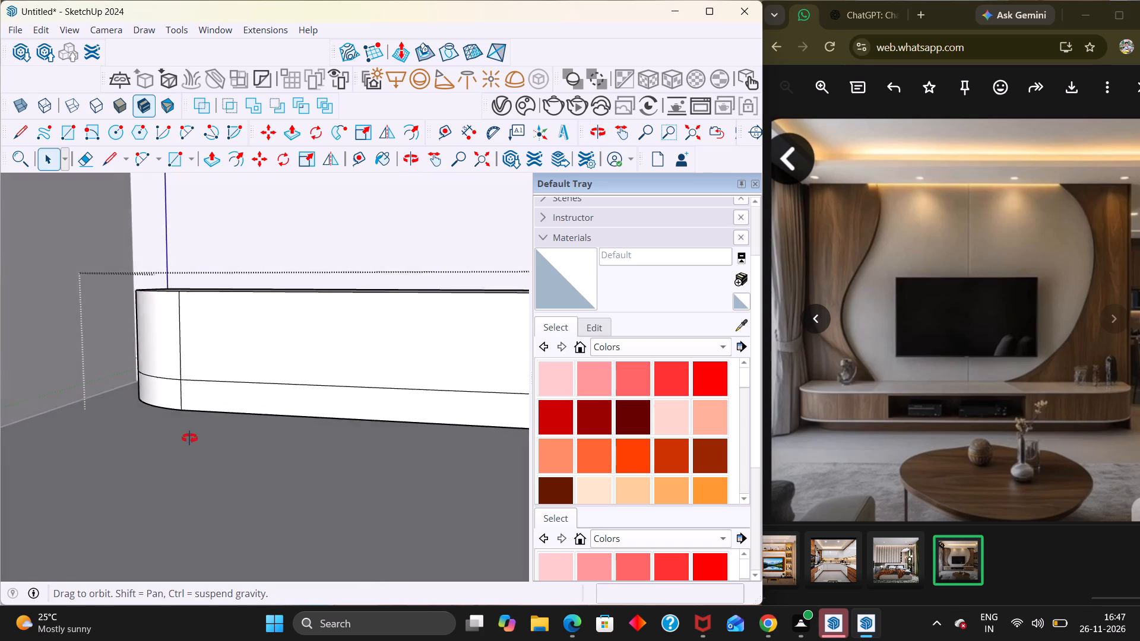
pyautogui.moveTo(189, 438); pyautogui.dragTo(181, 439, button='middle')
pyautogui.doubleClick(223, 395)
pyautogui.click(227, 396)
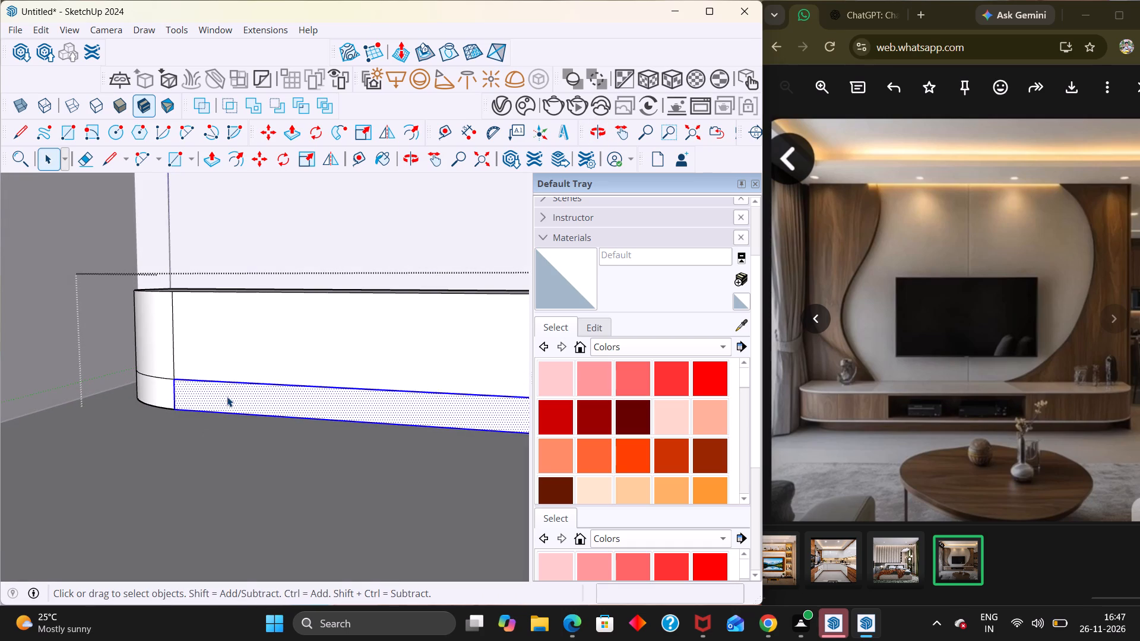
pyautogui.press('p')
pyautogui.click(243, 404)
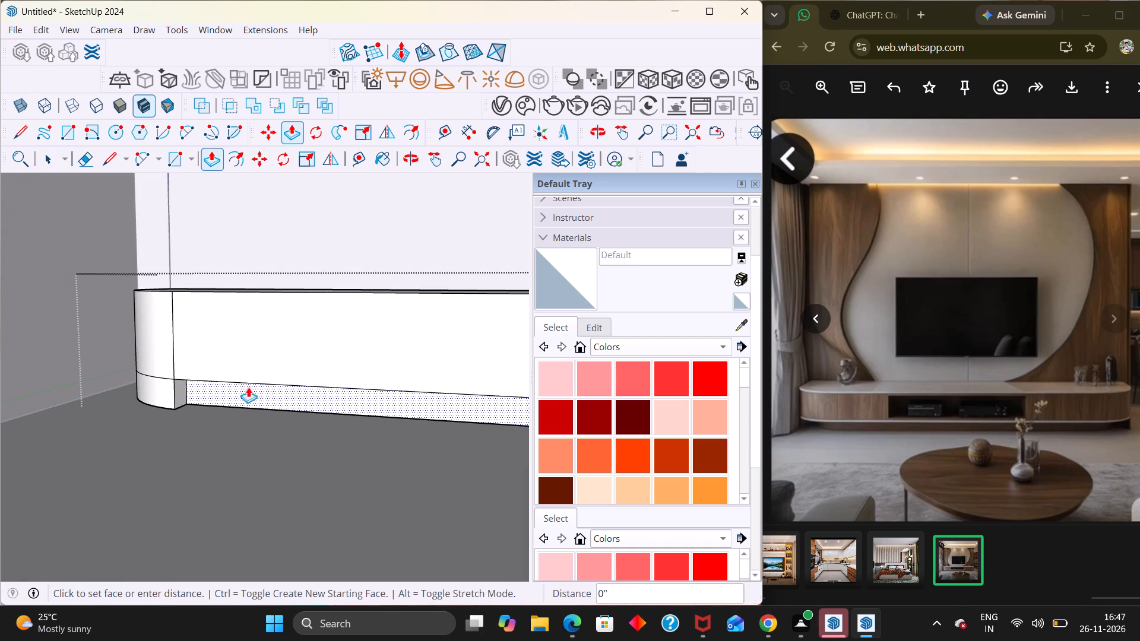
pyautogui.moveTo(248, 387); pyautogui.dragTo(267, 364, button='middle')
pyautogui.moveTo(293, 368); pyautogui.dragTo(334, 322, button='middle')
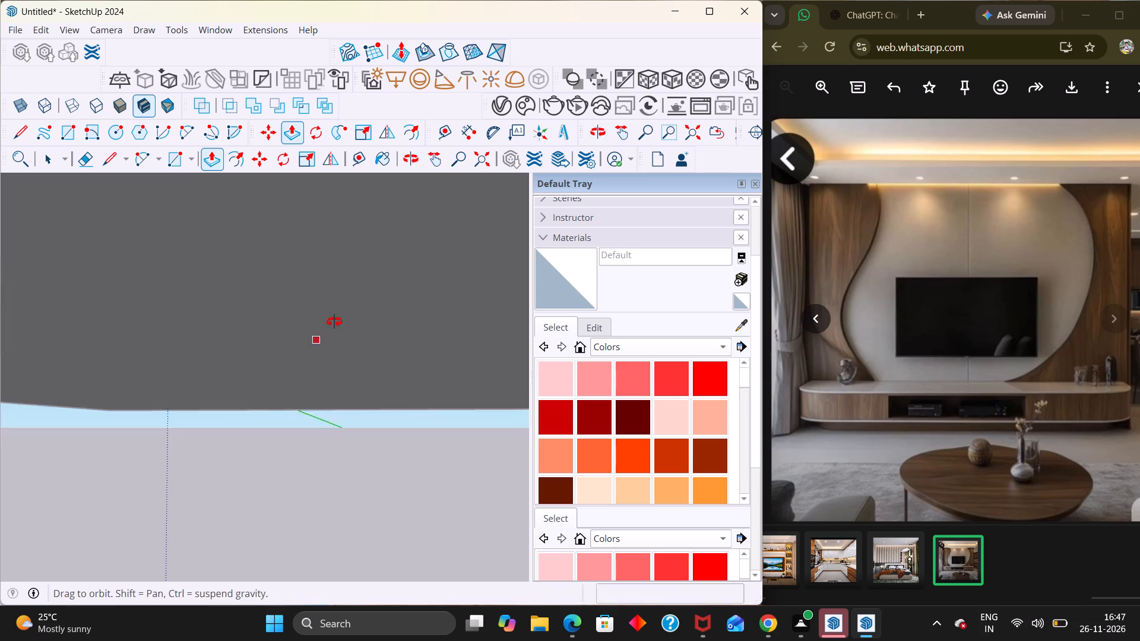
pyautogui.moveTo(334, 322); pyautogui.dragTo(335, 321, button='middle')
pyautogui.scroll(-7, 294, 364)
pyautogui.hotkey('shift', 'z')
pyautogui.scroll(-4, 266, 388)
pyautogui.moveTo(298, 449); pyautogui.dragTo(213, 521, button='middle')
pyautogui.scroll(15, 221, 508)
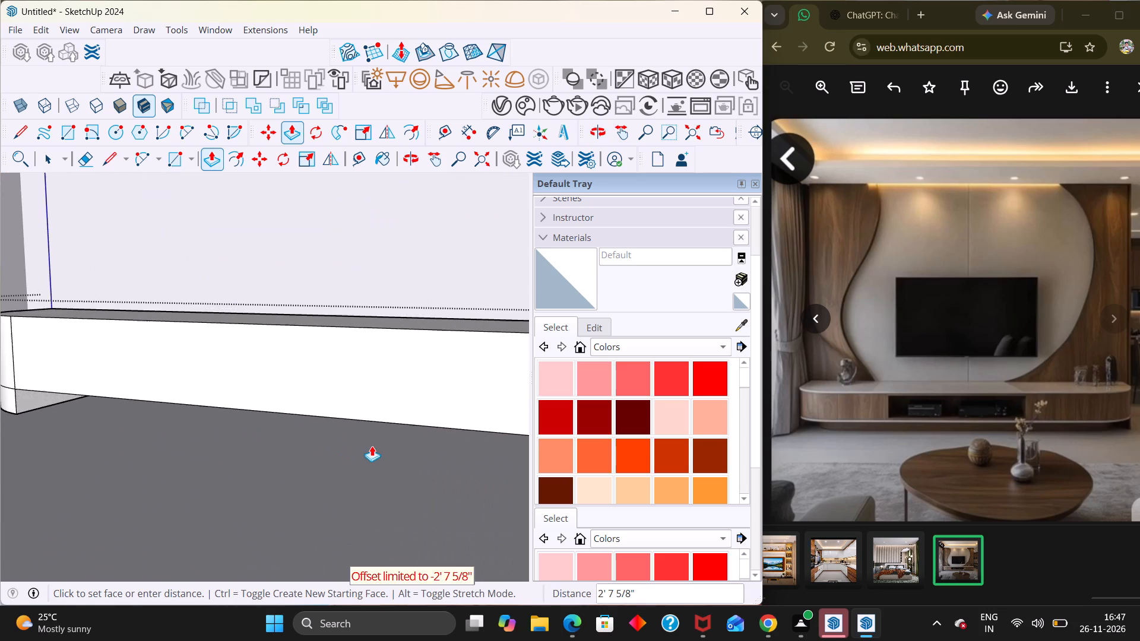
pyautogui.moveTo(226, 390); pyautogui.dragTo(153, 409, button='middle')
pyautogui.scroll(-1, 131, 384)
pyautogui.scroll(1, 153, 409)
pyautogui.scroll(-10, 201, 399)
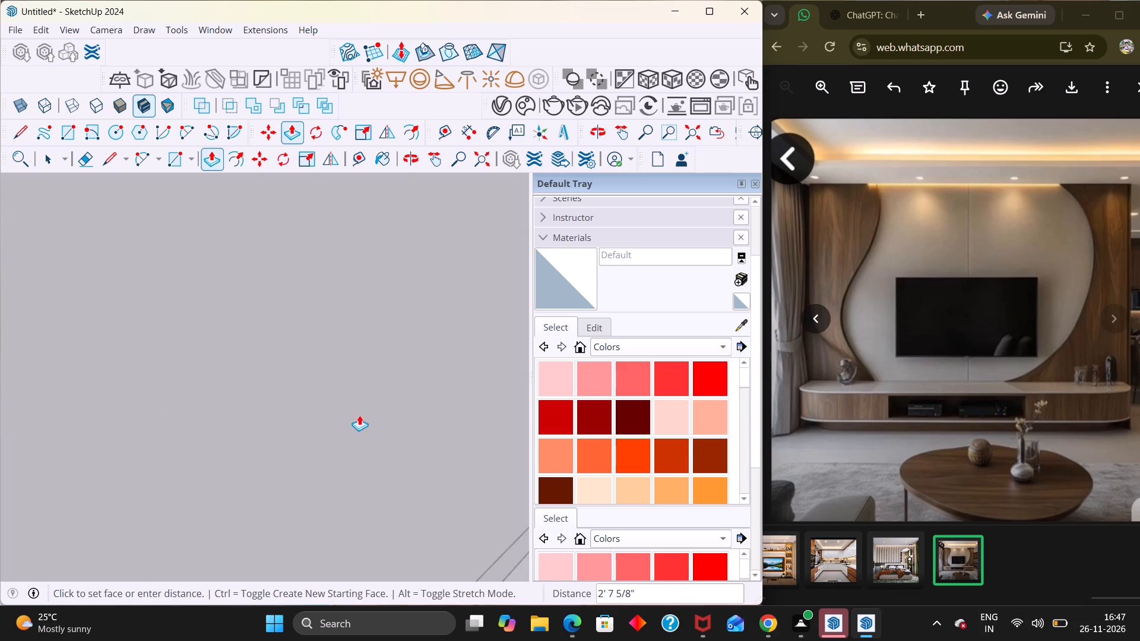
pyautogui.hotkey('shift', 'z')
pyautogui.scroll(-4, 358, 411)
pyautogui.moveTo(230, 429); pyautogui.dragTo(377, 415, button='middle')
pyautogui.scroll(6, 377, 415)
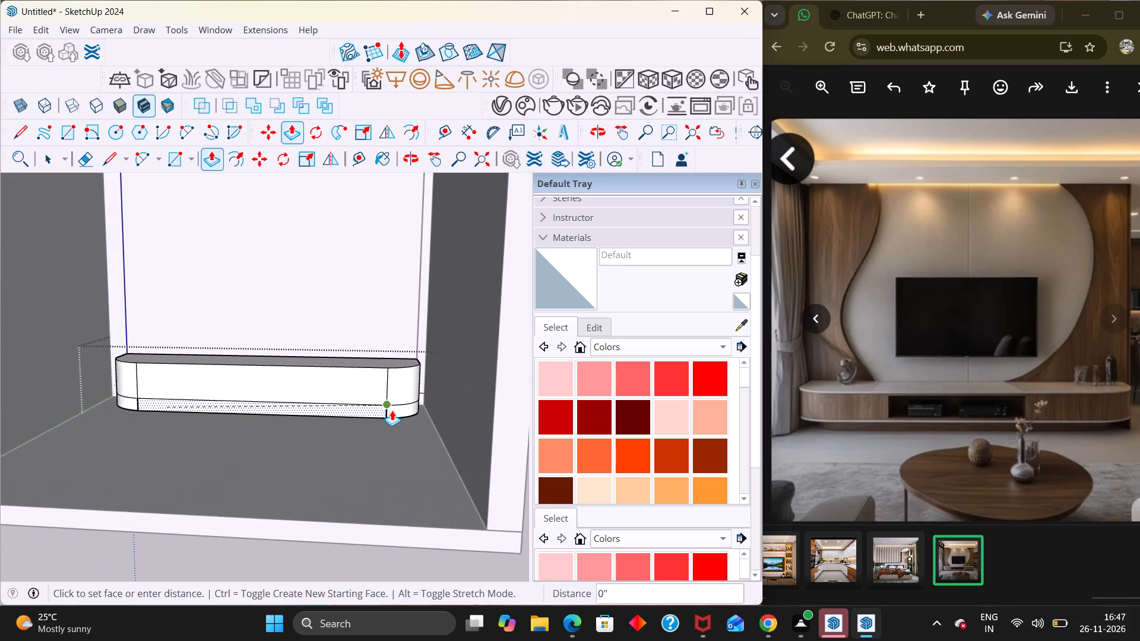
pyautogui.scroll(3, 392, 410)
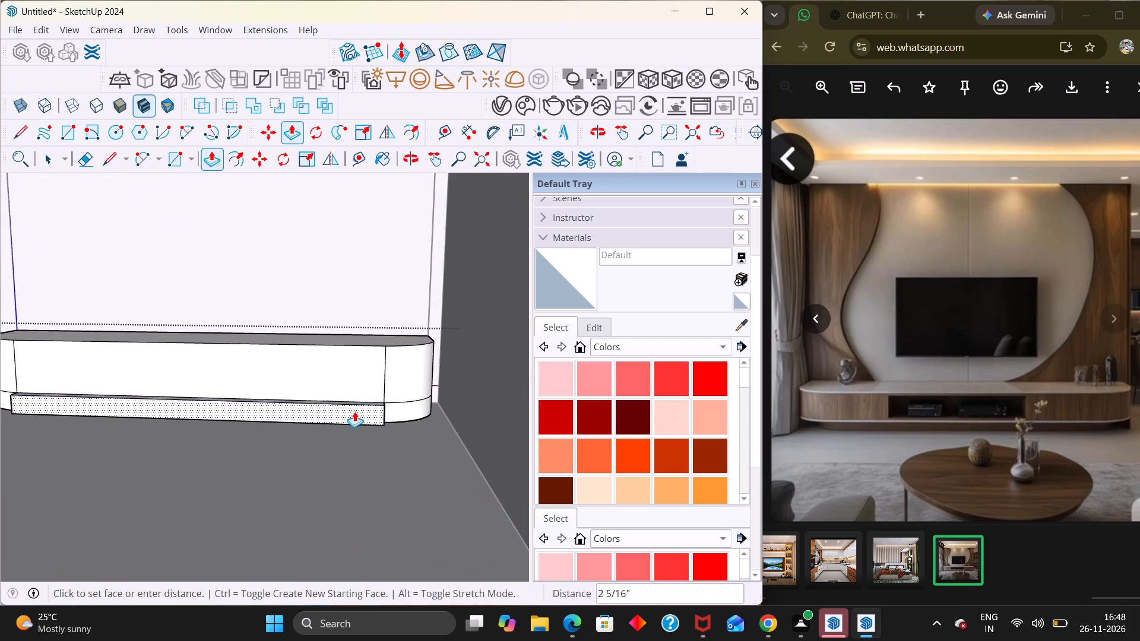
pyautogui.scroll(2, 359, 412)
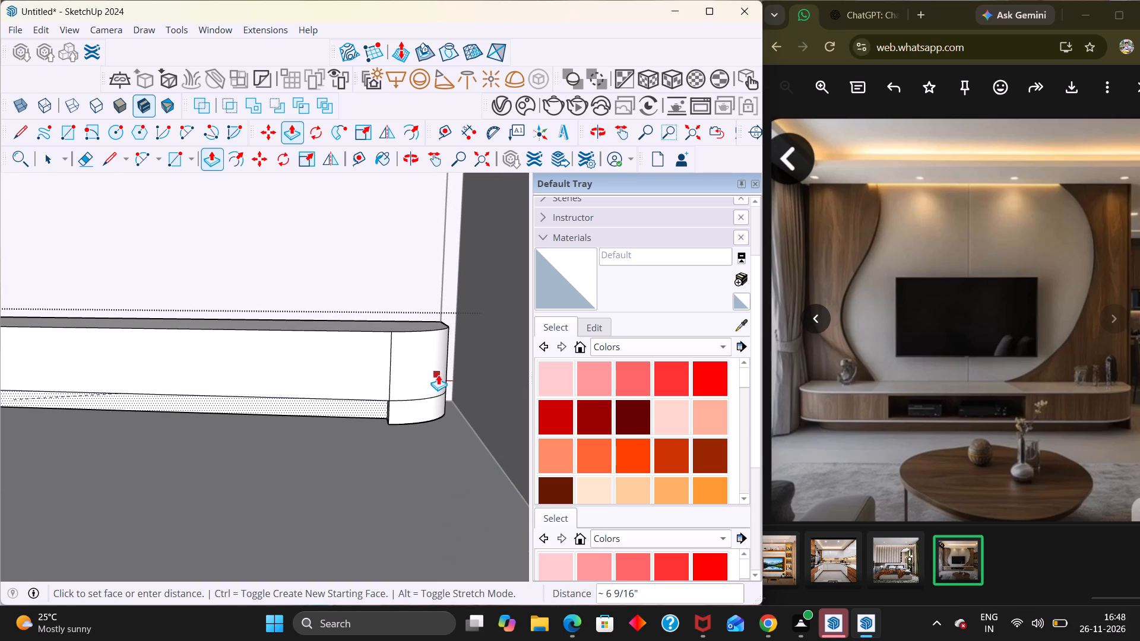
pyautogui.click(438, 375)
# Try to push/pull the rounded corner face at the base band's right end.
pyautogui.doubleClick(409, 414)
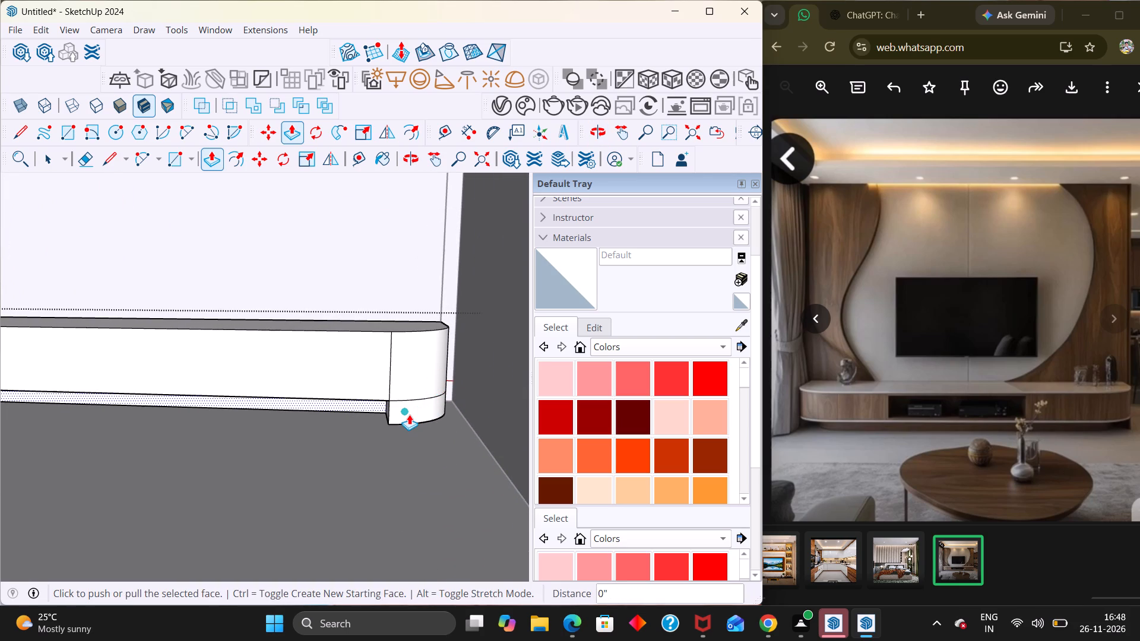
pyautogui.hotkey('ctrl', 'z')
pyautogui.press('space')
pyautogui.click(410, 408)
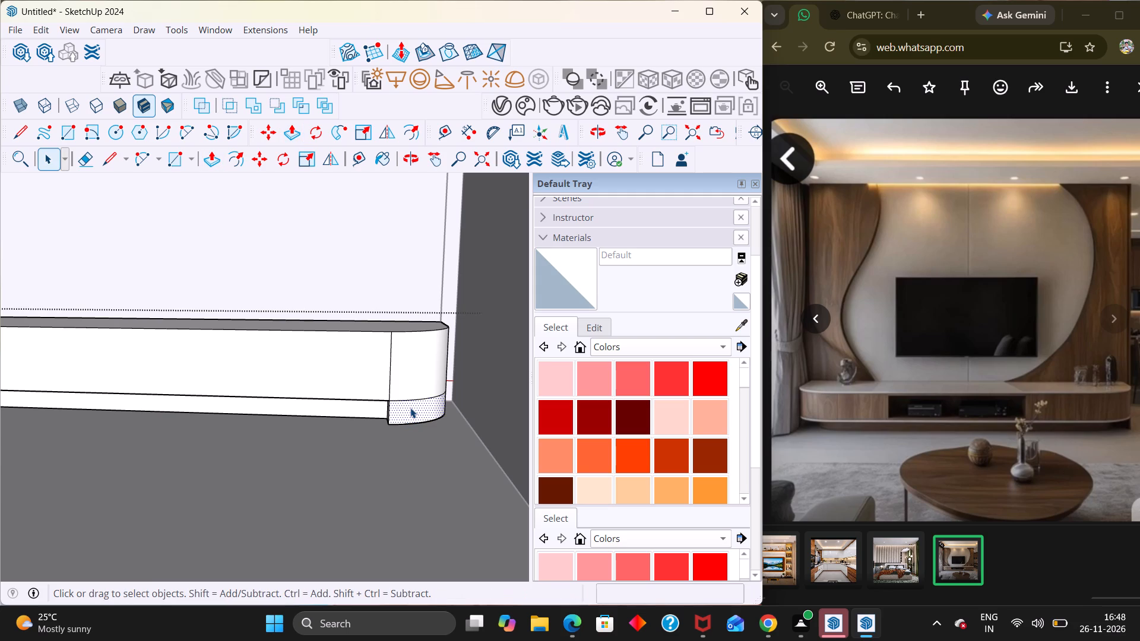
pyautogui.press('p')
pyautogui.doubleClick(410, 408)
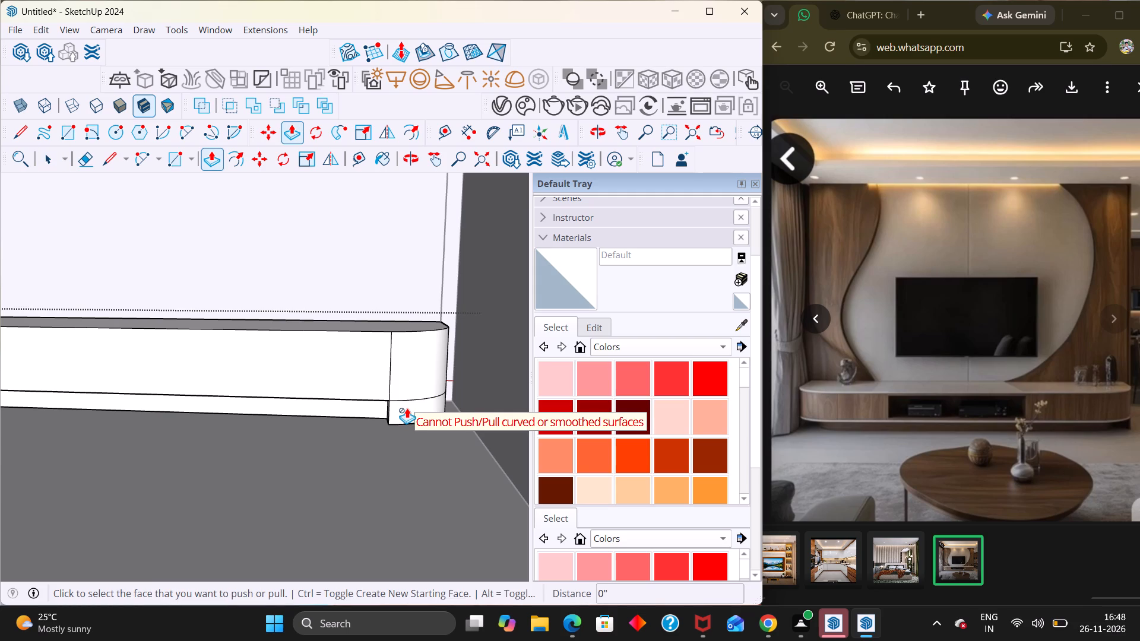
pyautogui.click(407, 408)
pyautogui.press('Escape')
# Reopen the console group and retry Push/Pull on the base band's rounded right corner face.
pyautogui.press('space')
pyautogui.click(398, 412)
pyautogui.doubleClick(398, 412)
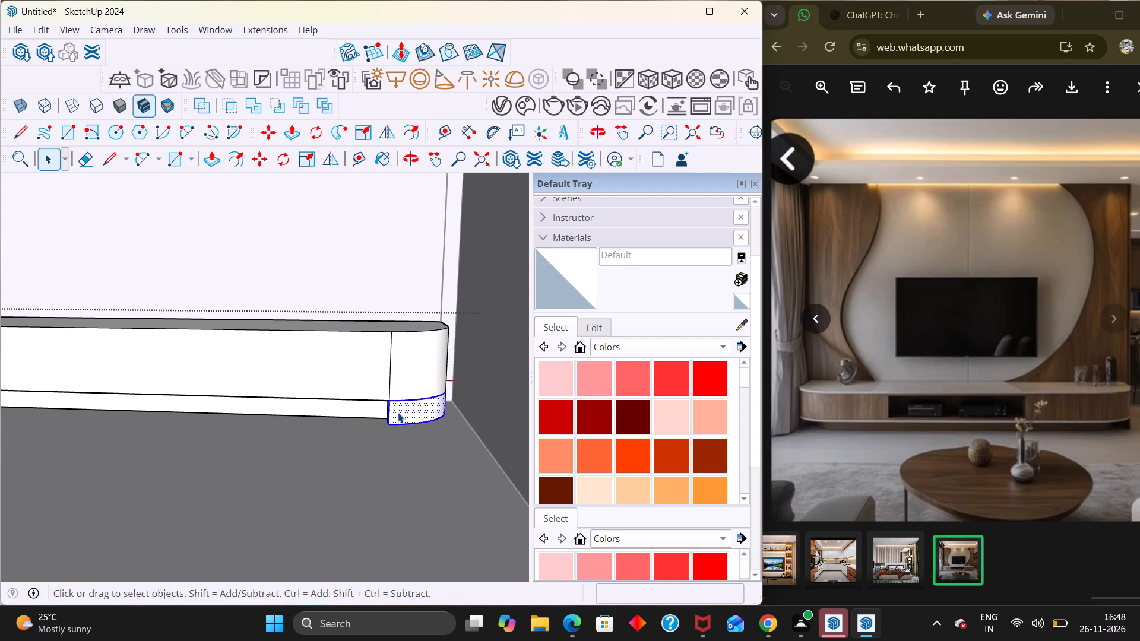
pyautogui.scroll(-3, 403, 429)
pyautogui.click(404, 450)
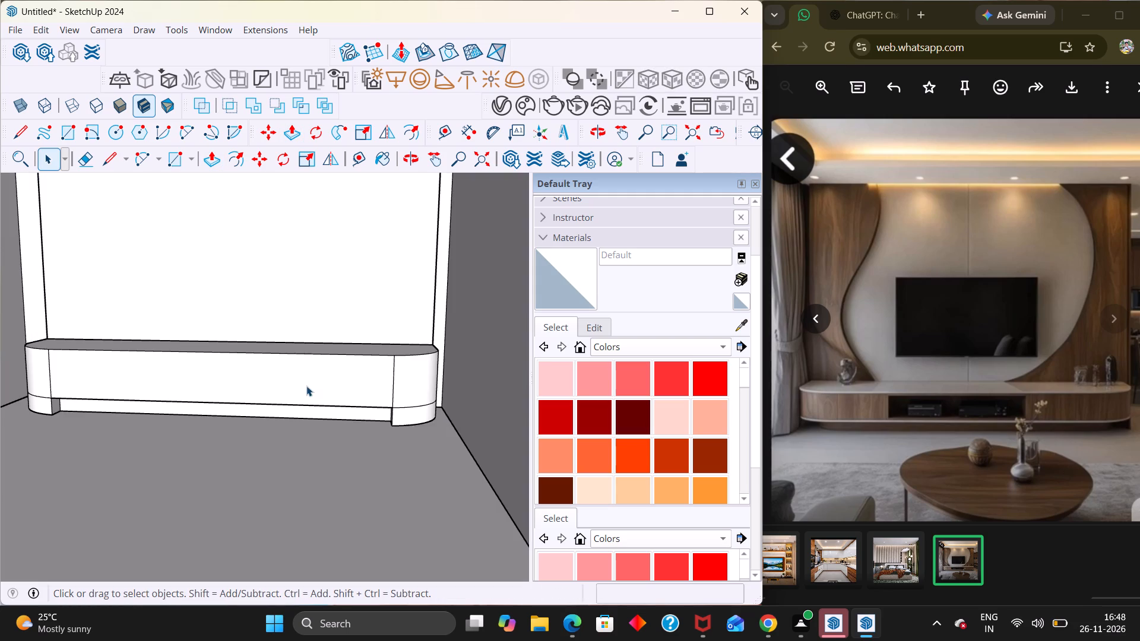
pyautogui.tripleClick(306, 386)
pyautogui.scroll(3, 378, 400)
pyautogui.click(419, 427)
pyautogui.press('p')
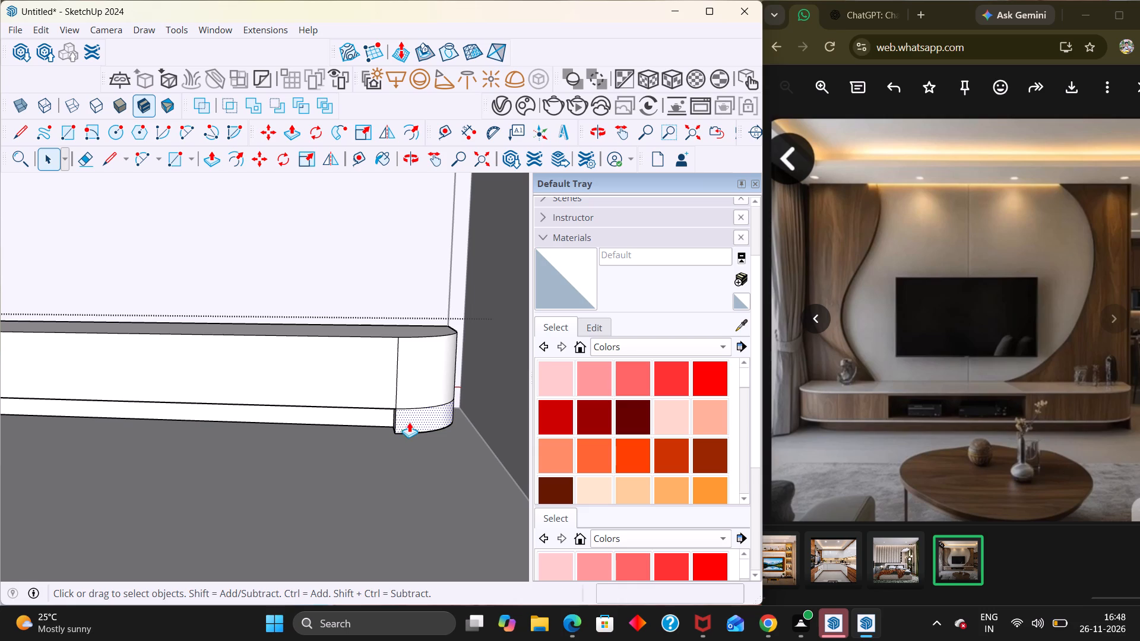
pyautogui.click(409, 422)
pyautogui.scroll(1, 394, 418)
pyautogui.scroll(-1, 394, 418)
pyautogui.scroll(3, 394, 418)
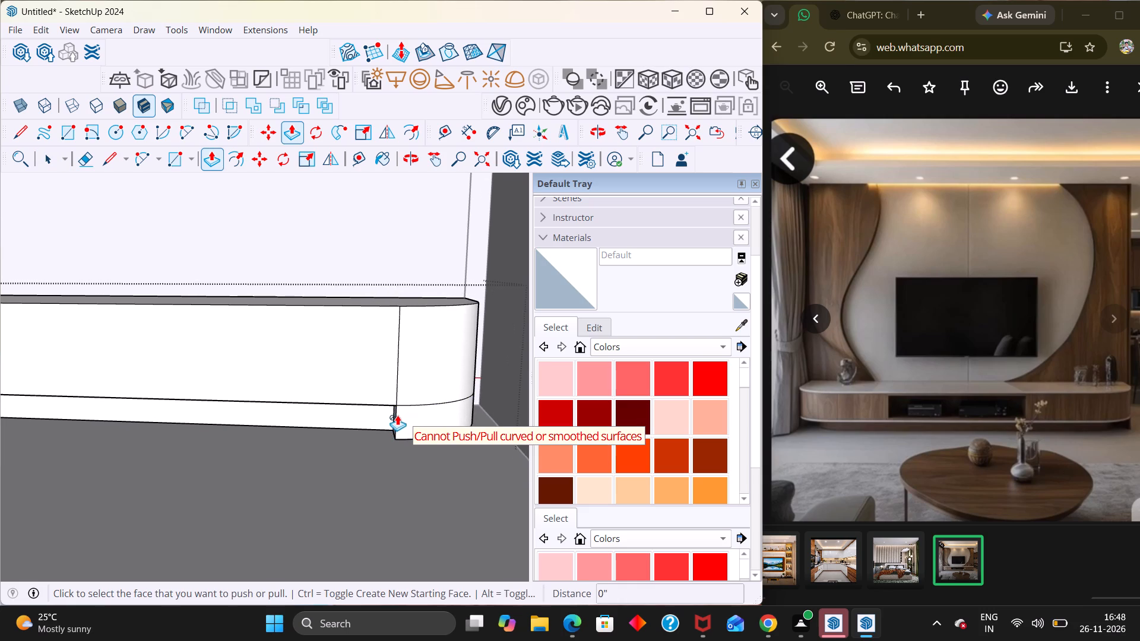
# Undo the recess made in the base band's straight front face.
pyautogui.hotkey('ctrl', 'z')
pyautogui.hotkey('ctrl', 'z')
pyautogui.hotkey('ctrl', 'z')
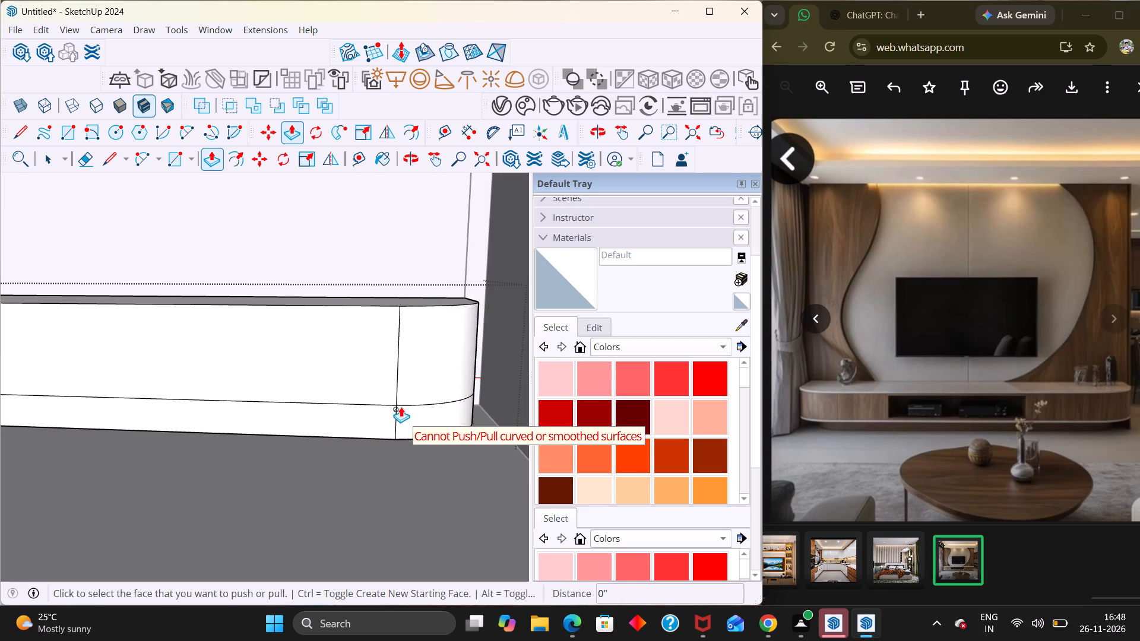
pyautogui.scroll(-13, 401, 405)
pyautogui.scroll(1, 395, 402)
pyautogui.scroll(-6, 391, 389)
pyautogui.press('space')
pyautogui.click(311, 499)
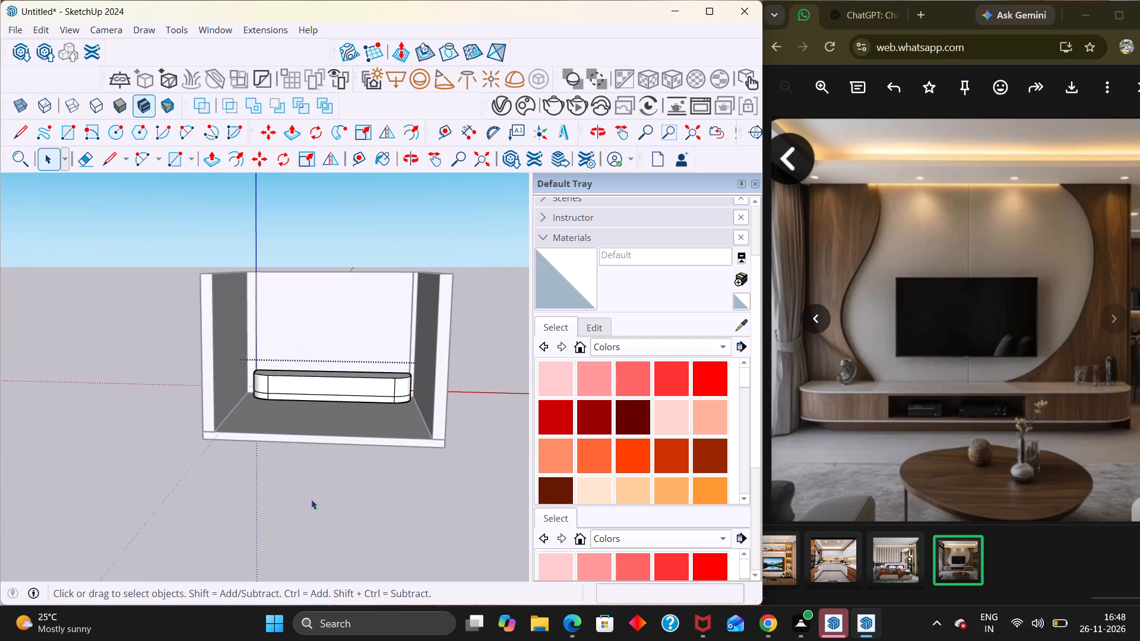
# Undo the extrusion of the base band under the TV console.
pyautogui.hotkey('ctrl', 'z')
pyautogui.hotkey('ctrl', 'z')
pyautogui.press('space')
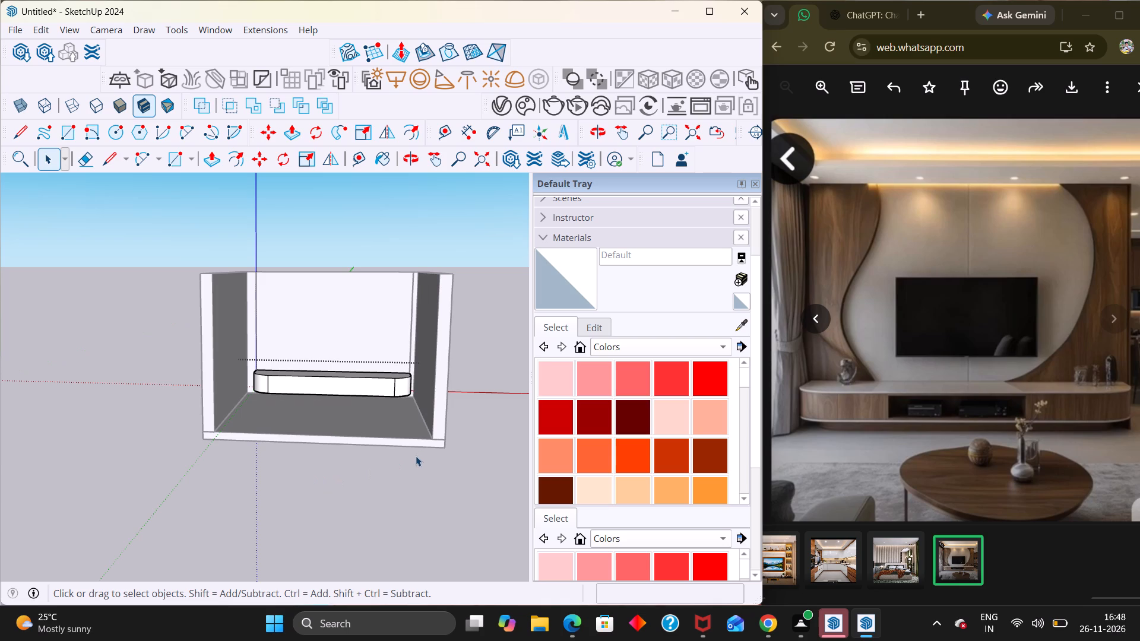
# Copy the two loose vertical lines near the back wall's side edges, and delete the originals outside the wall group.
pyautogui.moveTo(363, 468); pyautogui.dragTo(387, 461, button='middle')
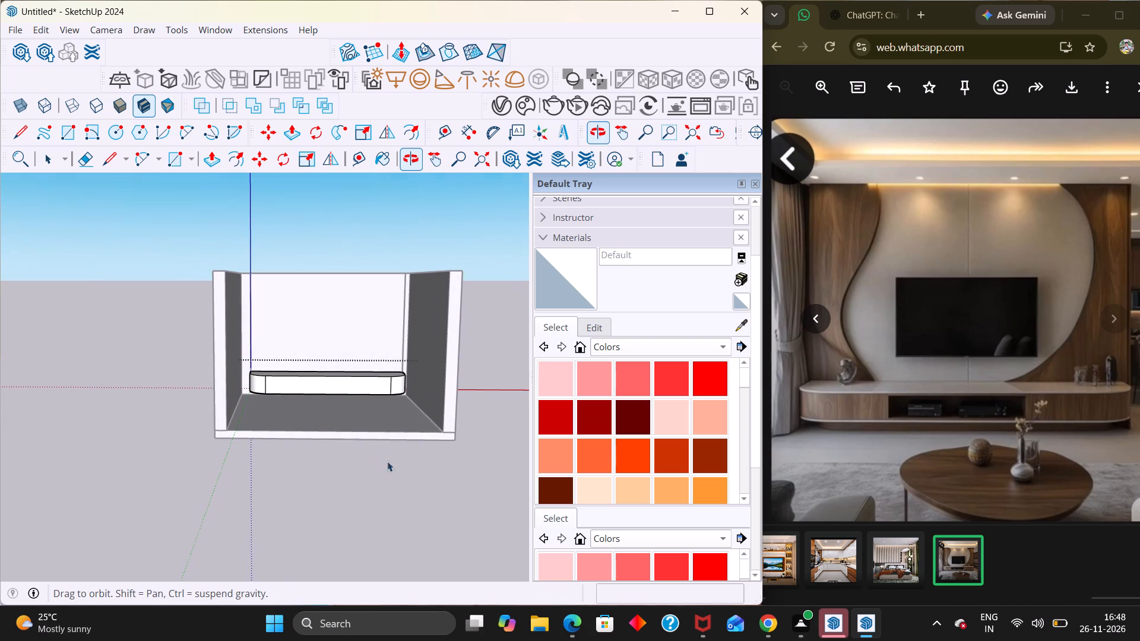
pyautogui.moveTo(387, 461); pyautogui.dragTo(388, 462, button='middle')
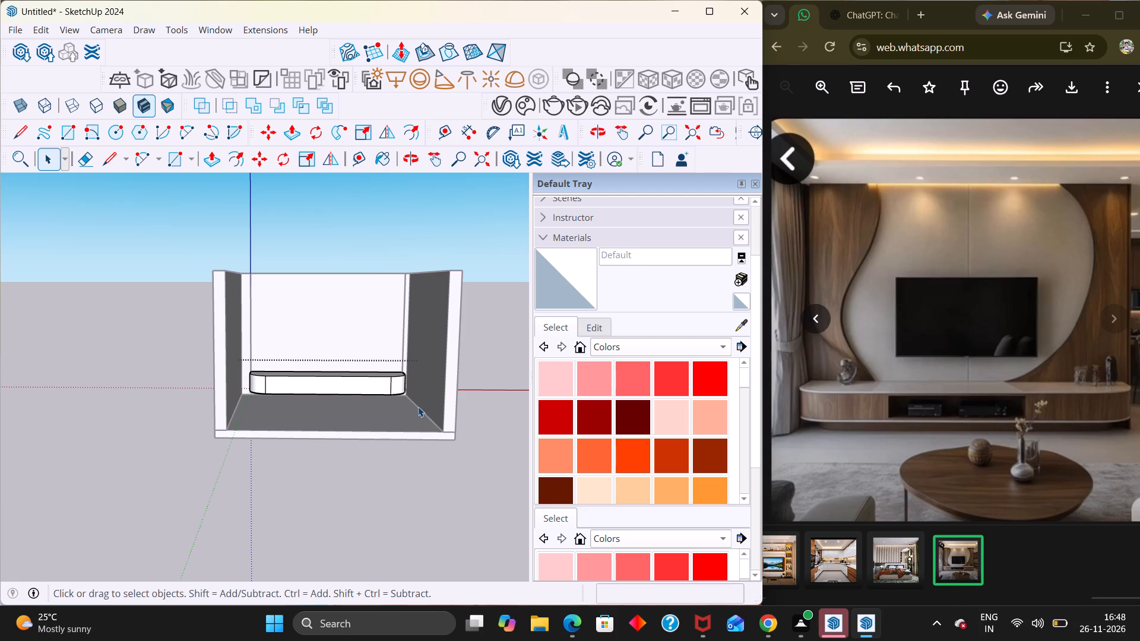
pyautogui.moveTo(463, 358); pyautogui.dragTo(473, 410, button='middle')
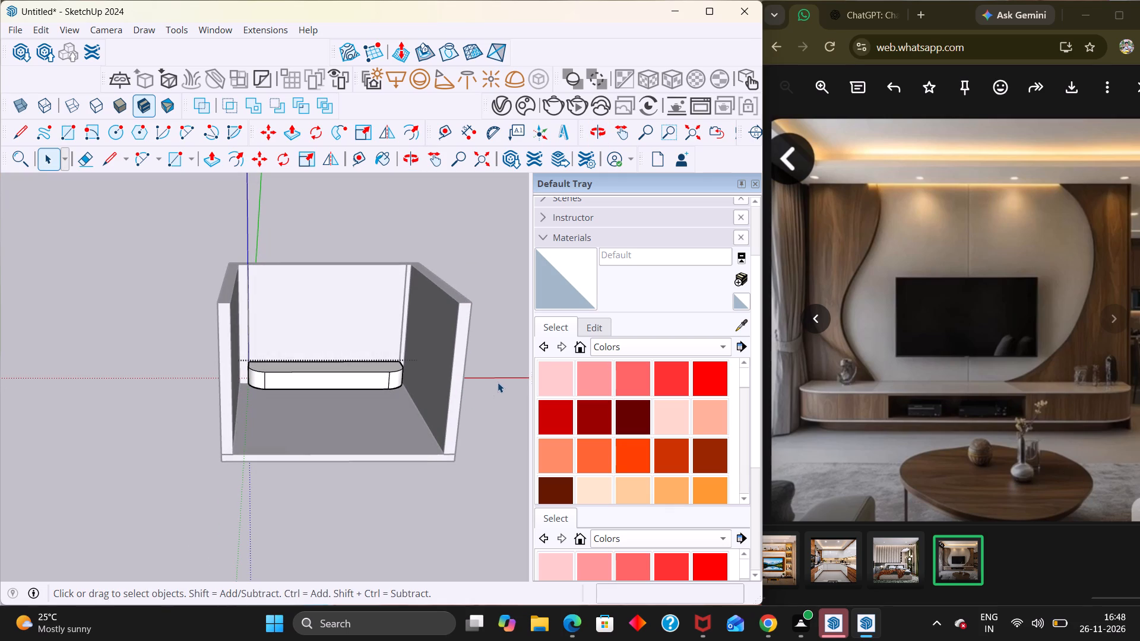
pyautogui.scroll(-2, 391, 339)
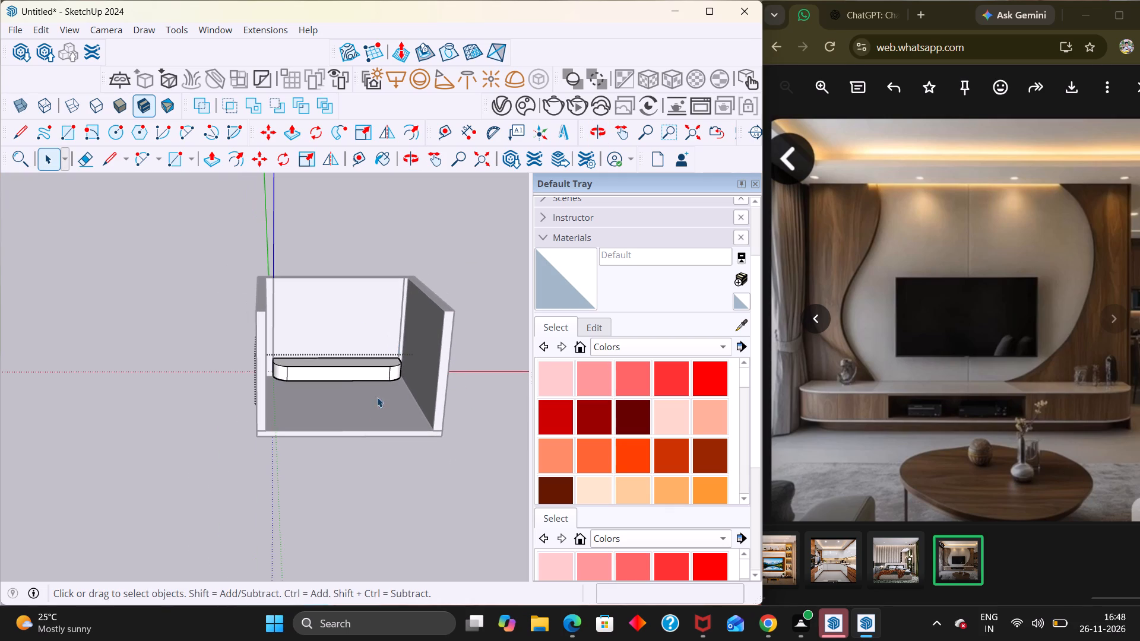
pyautogui.click(340, 495)
pyautogui.moveTo(355, 410); pyautogui.dragTo(313, 382, button='middle')
pyautogui.scroll(2, 311, 371)
pyautogui.doubleClick(312, 340)
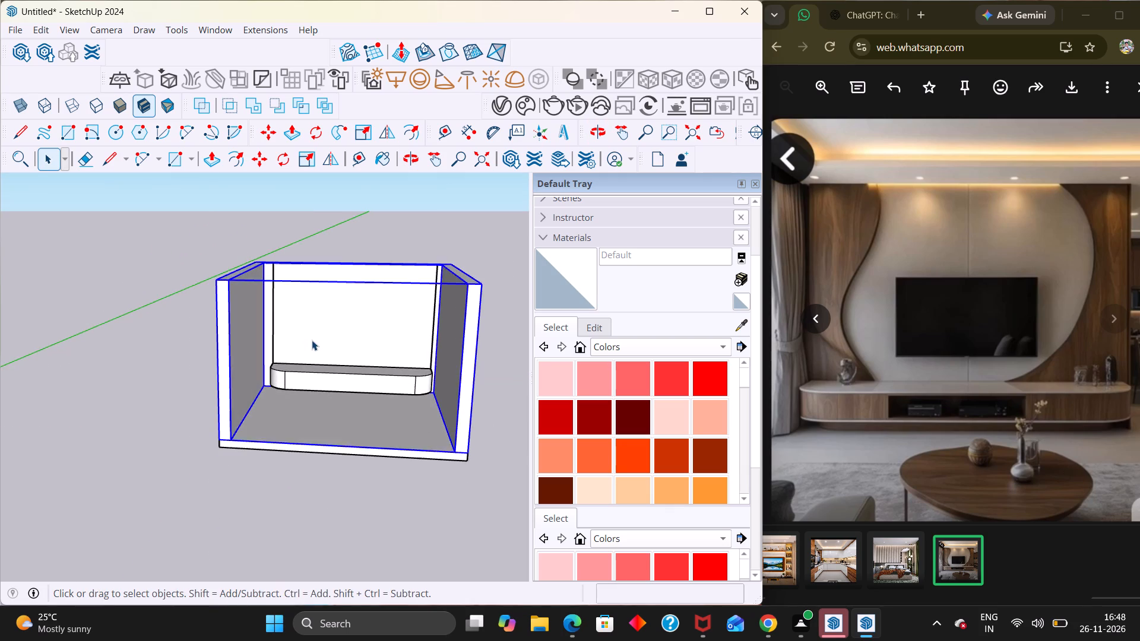
pyautogui.scroll(3, 312, 340)
pyautogui.moveTo(296, 387); pyautogui.dragTo(294, 468, button='middle')
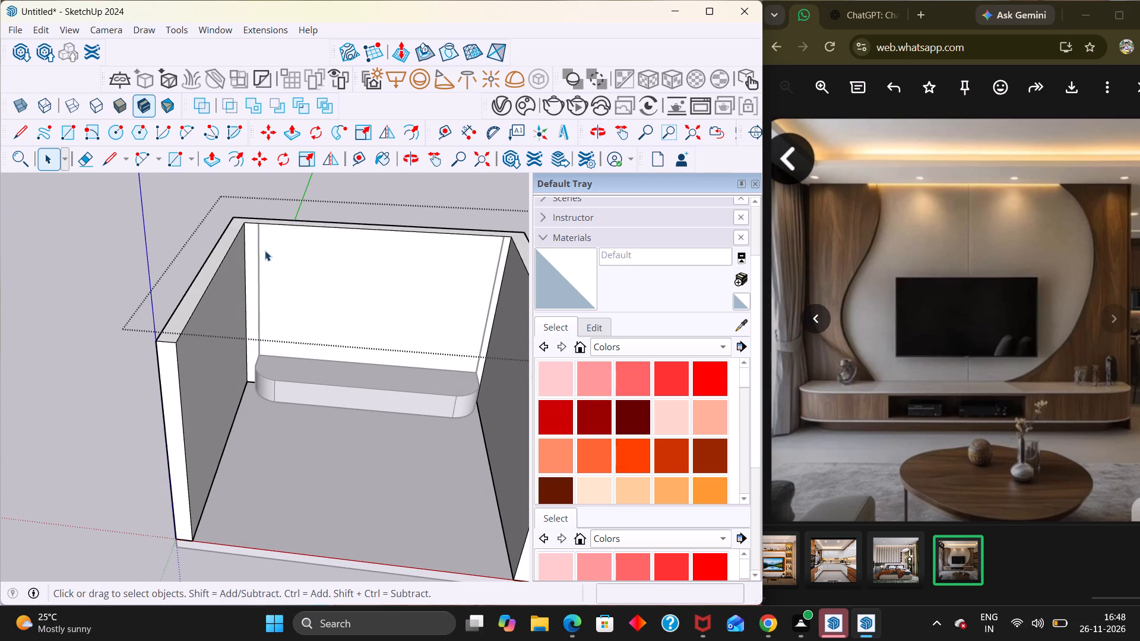
pyautogui.press('Escape')
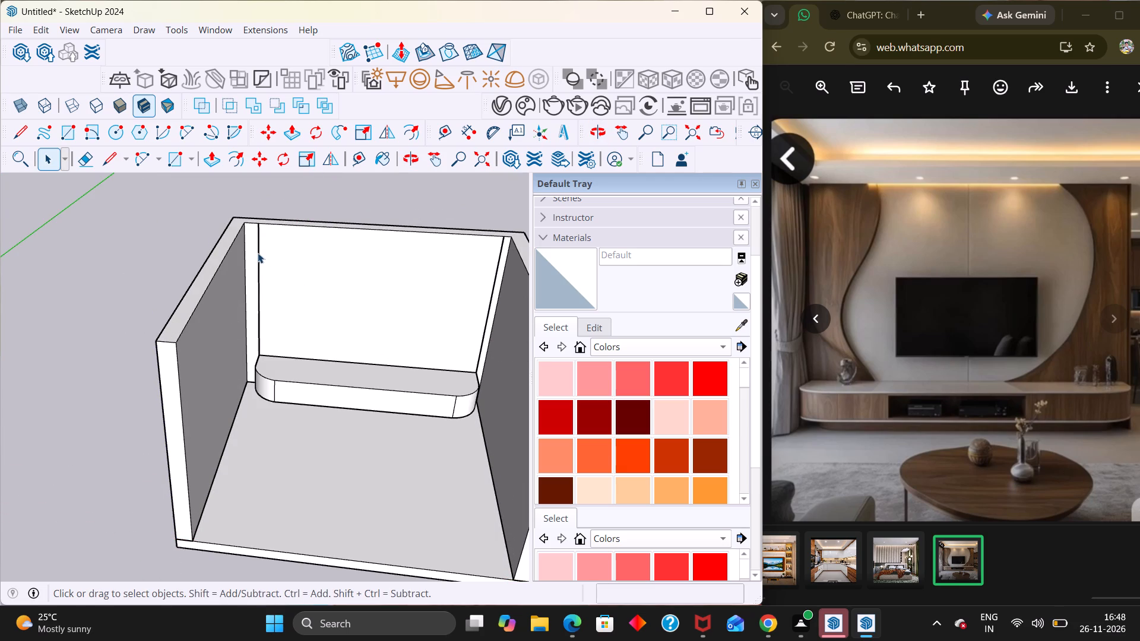
pyautogui.click(258, 253)
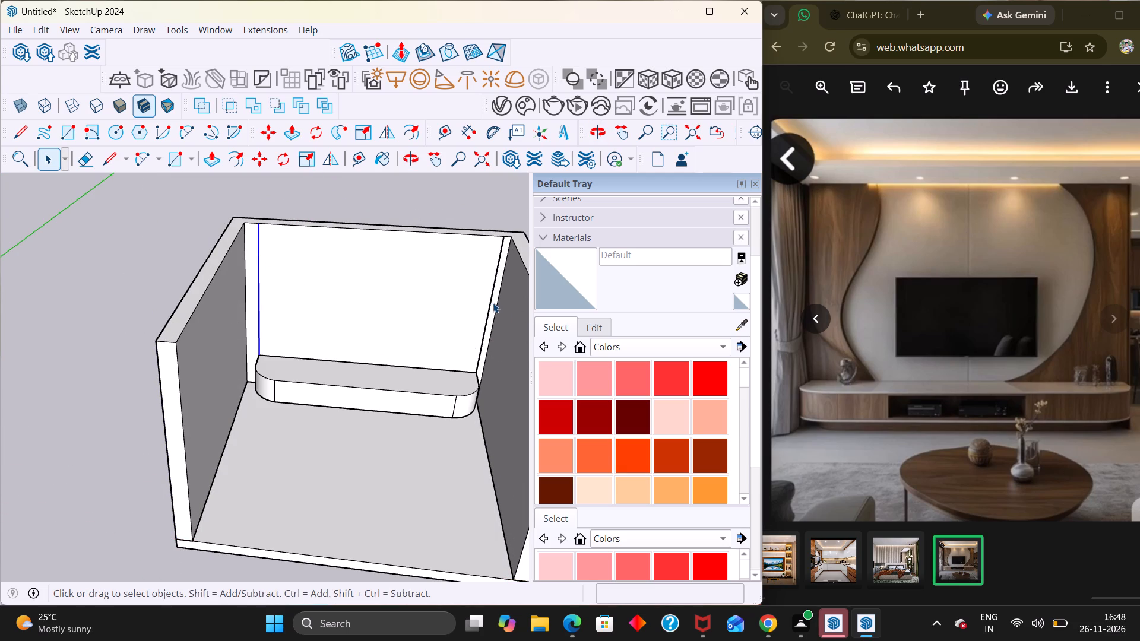
pyautogui.click(489, 302)
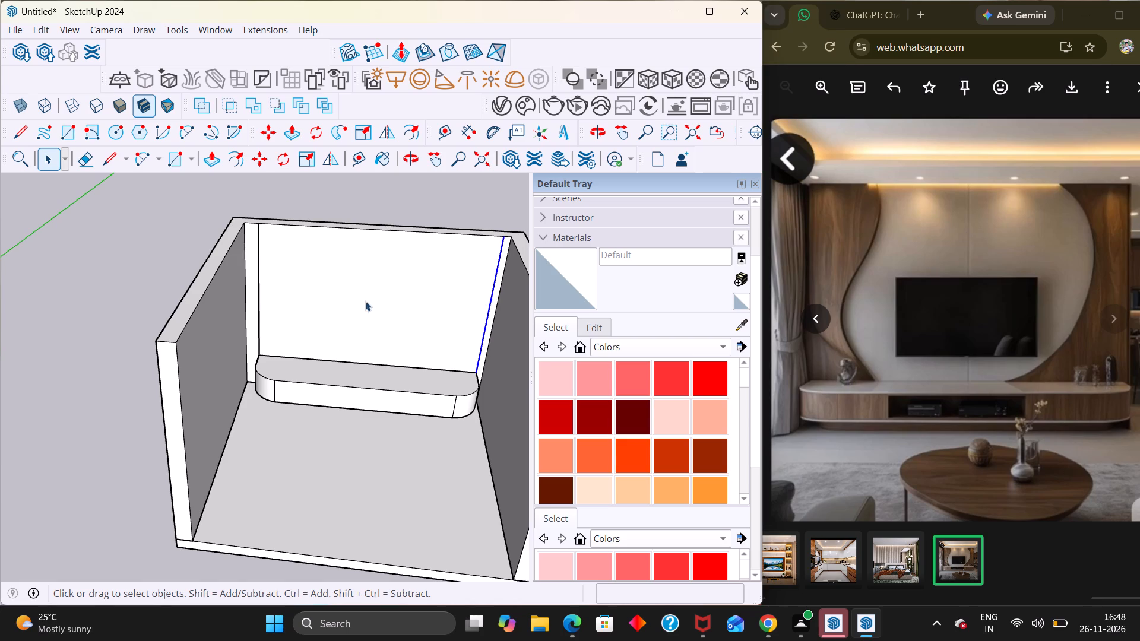
pyautogui.keyDown('shift'); pyautogui.click(257, 303); pyautogui.keyUp('shift')
pyautogui.hotkey('ctrl', 'c')
pyautogui.press('Delete')
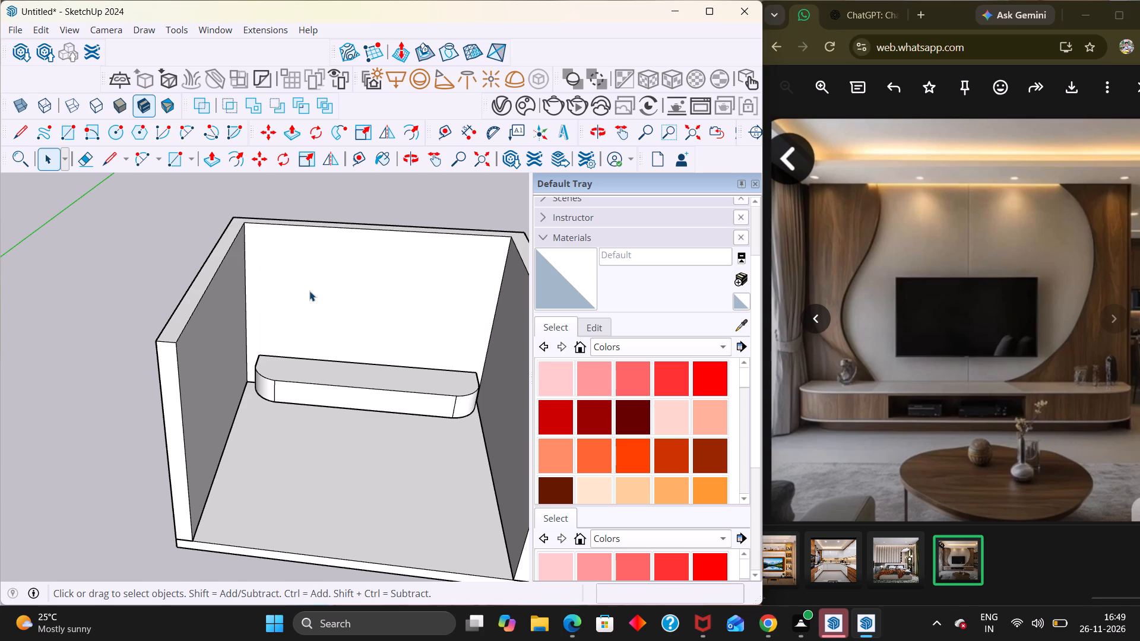
# Paste the two copied vertical lines in place on the back wall inside the wall group, and close the group.
pyautogui.doubleClick(309, 291)
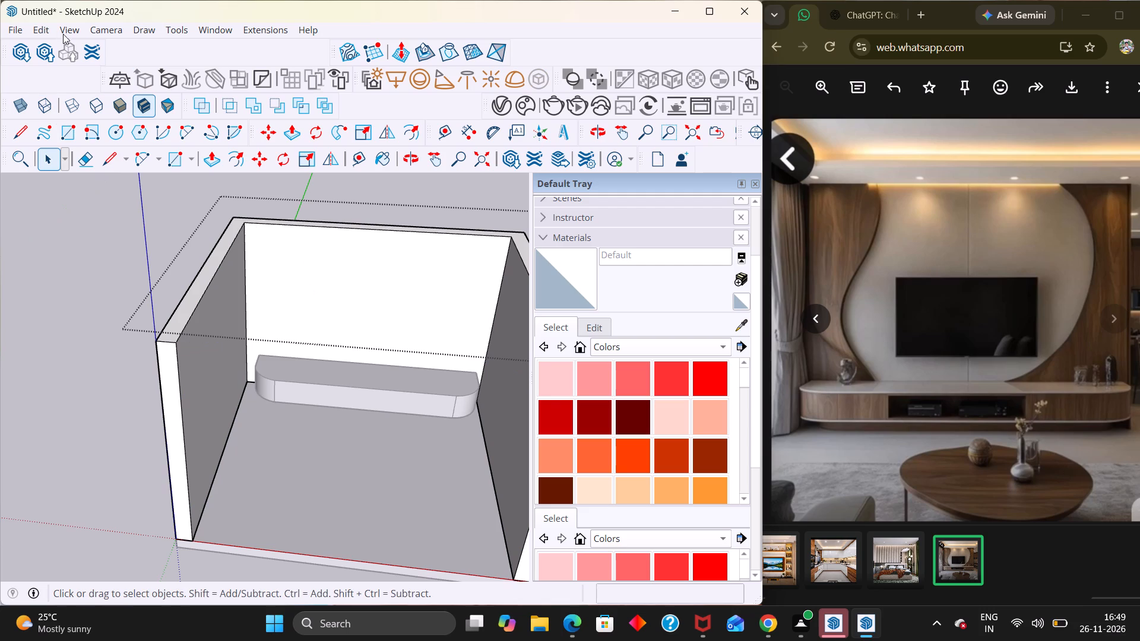
pyautogui.click(47, 30)
pyautogui.click(116, 146)
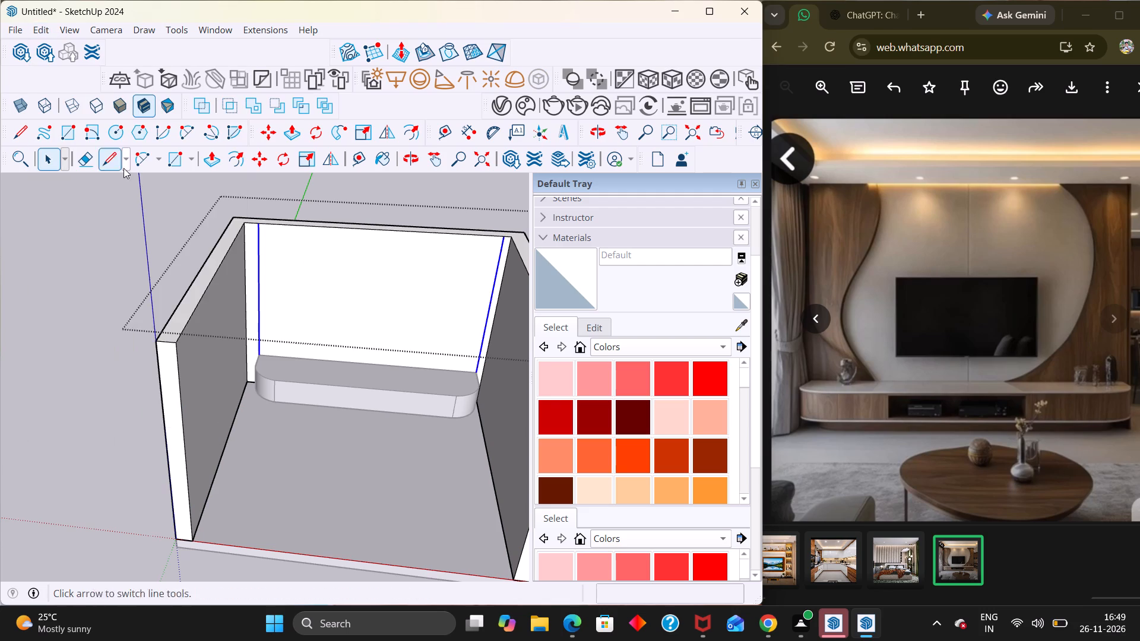
pyautogui.scroll(-8, 150, 221)
pyautogui.click(244, 489)
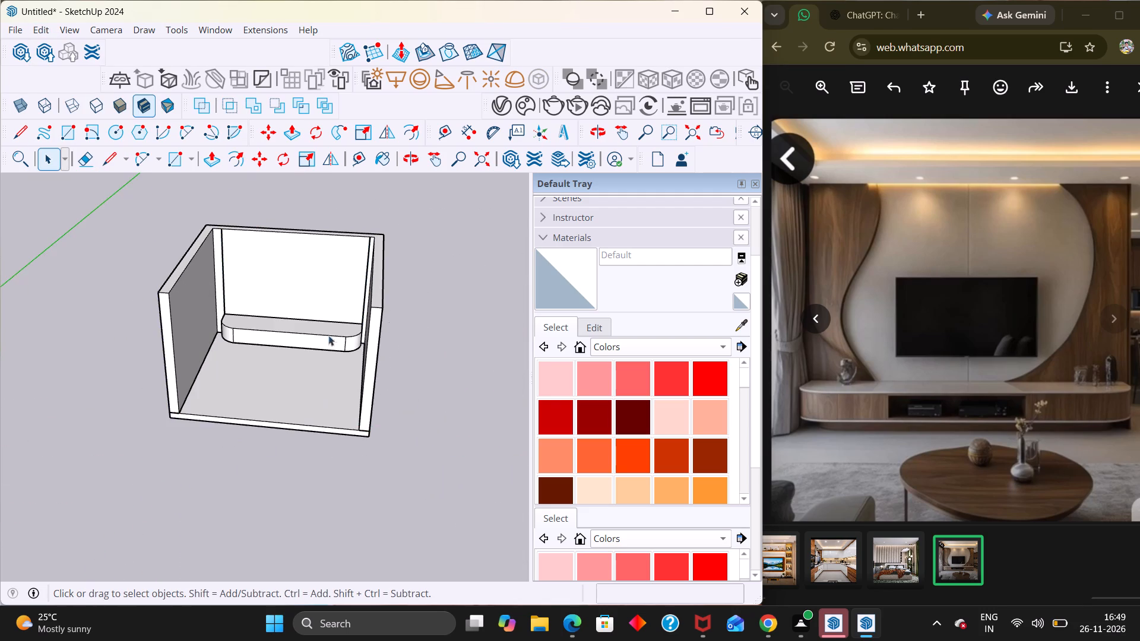
pyautogui.moveTo(317, 325); pyautogui.dragTo(310, 236, button='middle')
pyautogui.scroll(5, 310, 236)
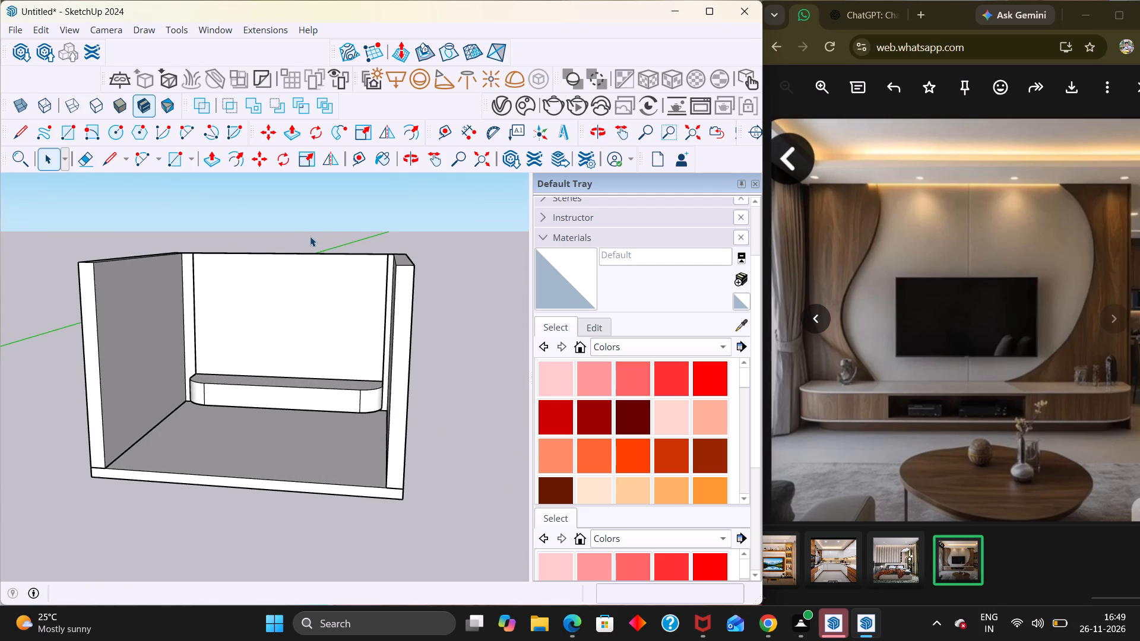
# Inside the wall group, draw a slanted line about 8' 1" long from the back wall's top edge, right of centre, down to the console's back edge.
pyautogui.doubleClick(225, 328)
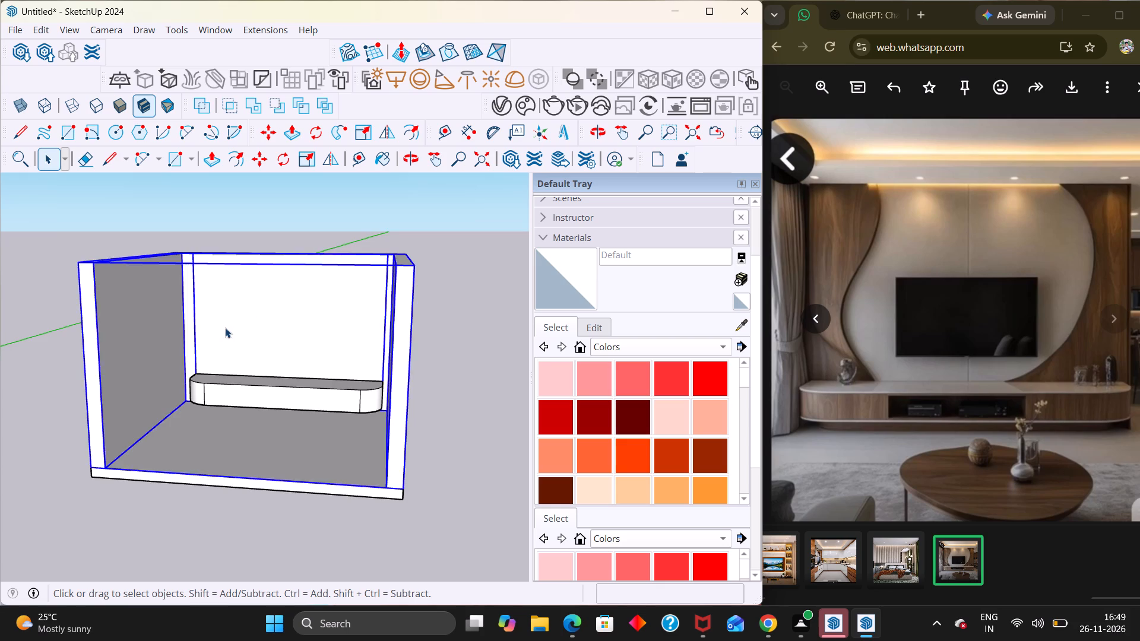
pyautogui.scroll(3, 217, 315)
pyautogui.moveTo(244, 323); pyautogui.dragTo(297, 358, button='middle')
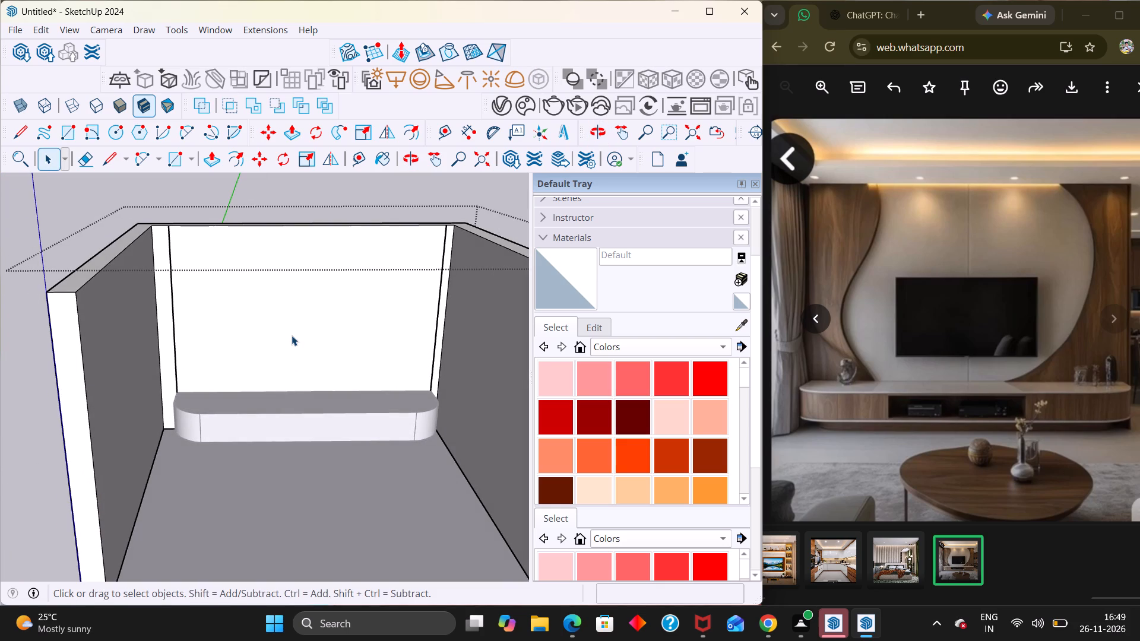
pyautogui.press('l')
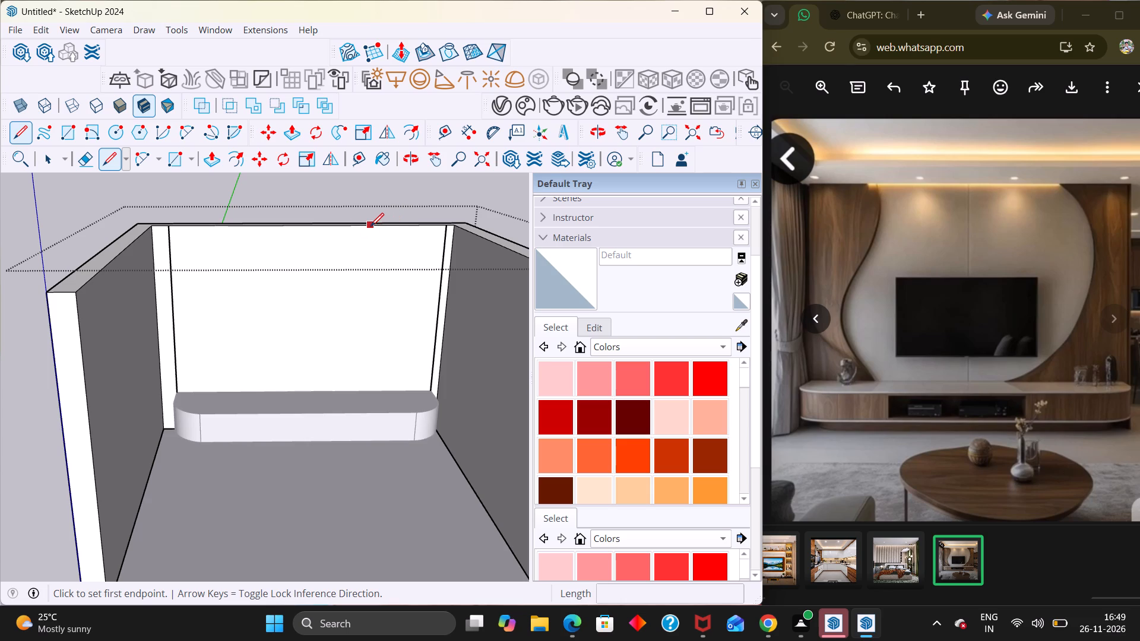
pyautogui.click(368, 226)
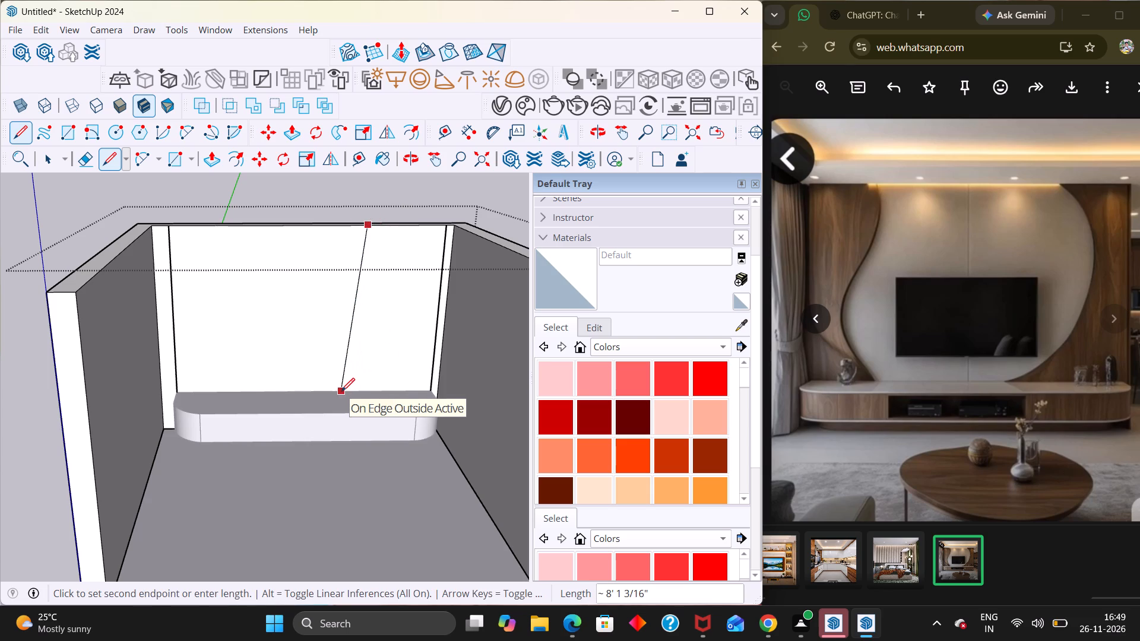
pyautogui.click(341, 391)
pyautogui.moveTo(353, 370); pyautogui.dragTo(365, 275, button='middle')
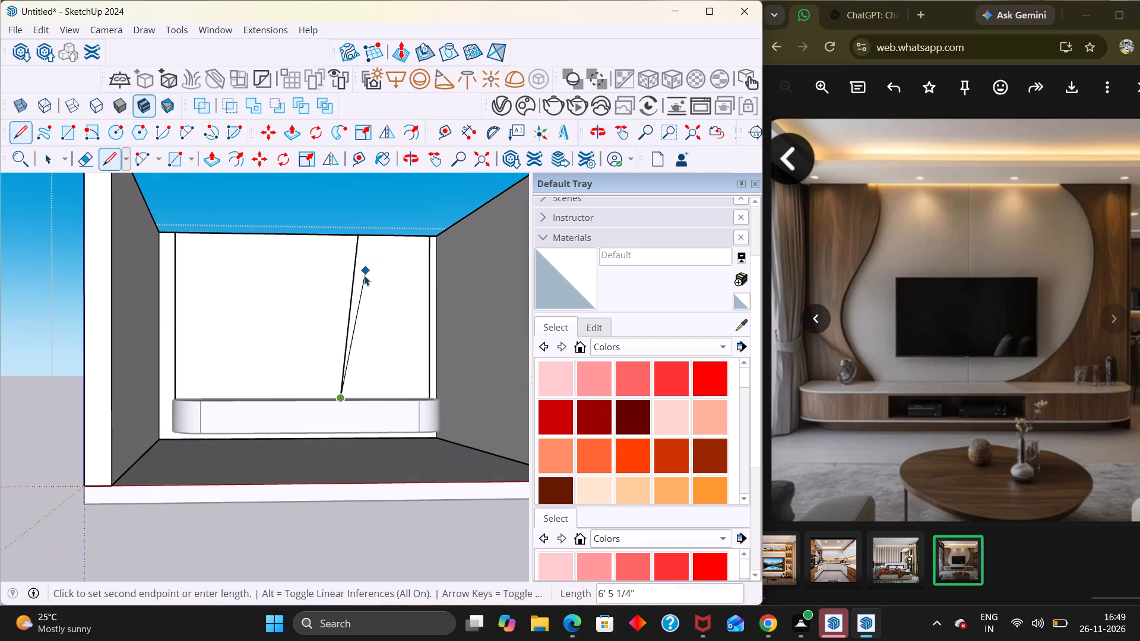
pyautogui.press('space')
# Draw a second slanted line about 8' 2" long on the back wall's left half, from its top edge down to the console's back edge.
pyautogui.moveTo(330, 358); pyautogui.dragTo(315, 366, button='middle')
pyautogui.press('l')
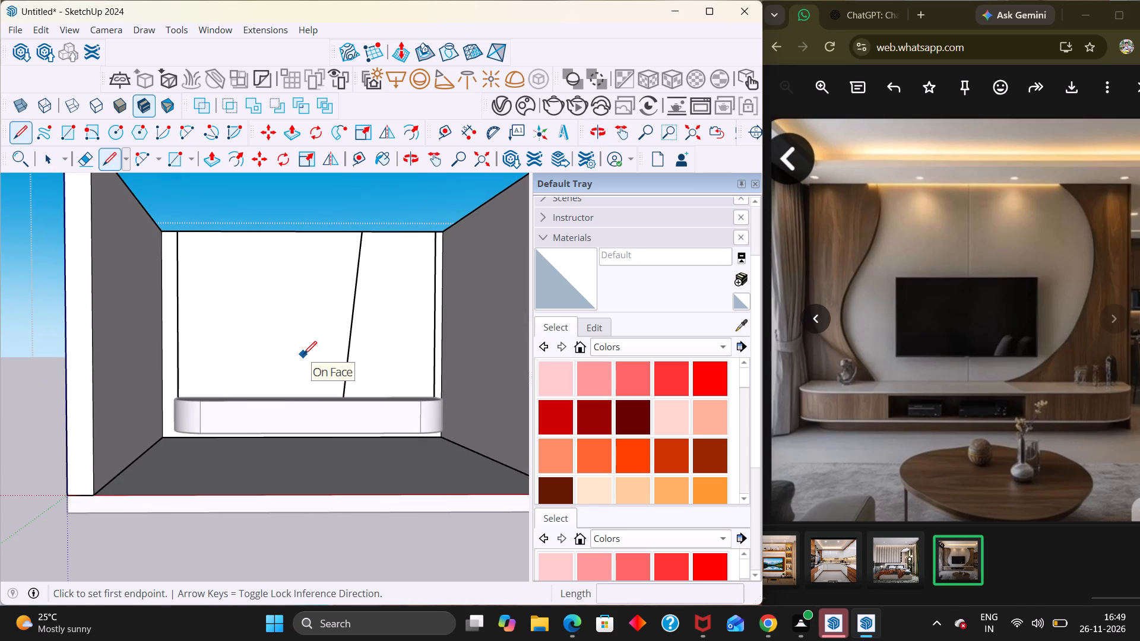
pyautogui.click(259, 233)
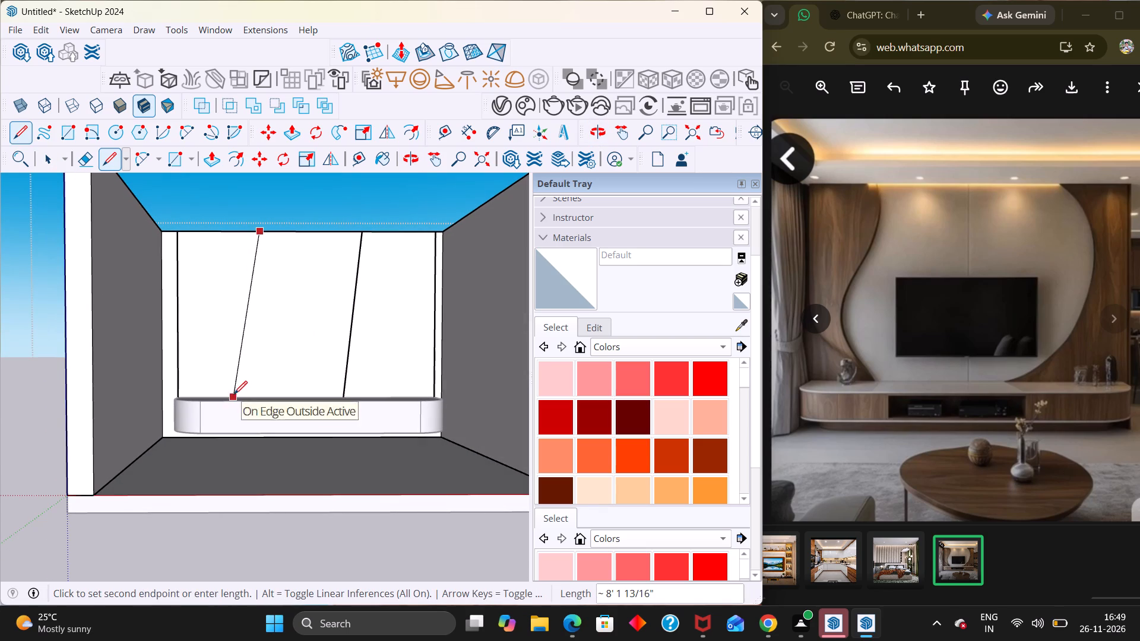
pyautogui.scroll(5, 237, 388)
pyautogui.click(239, 405)
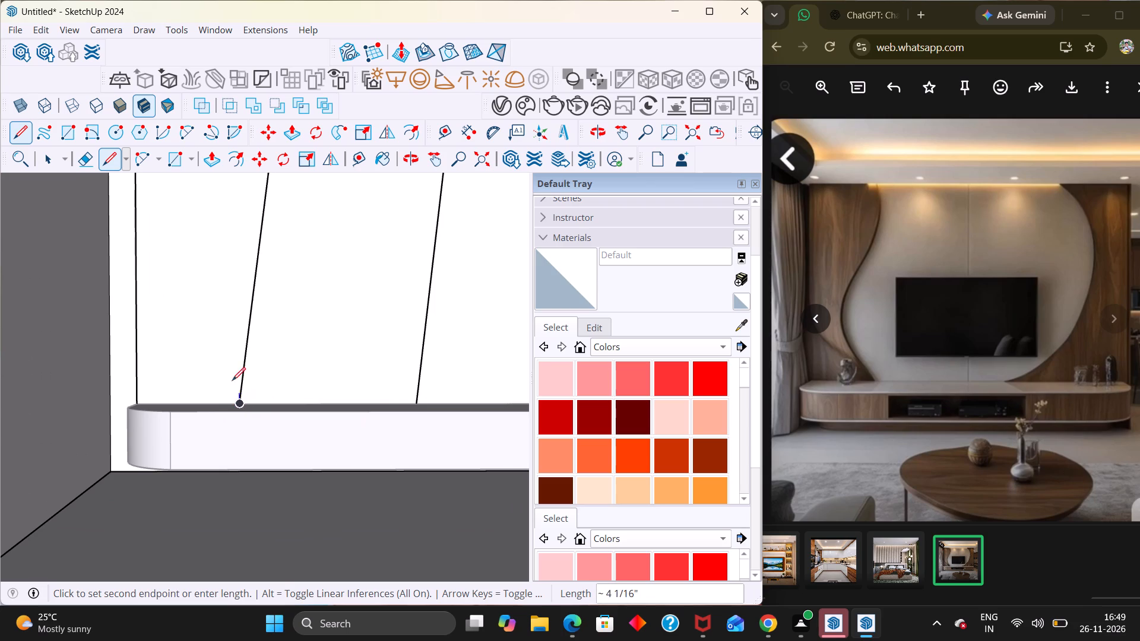
pyautogui.scroll(-5, 265, 363)
pyautogui.press('space')
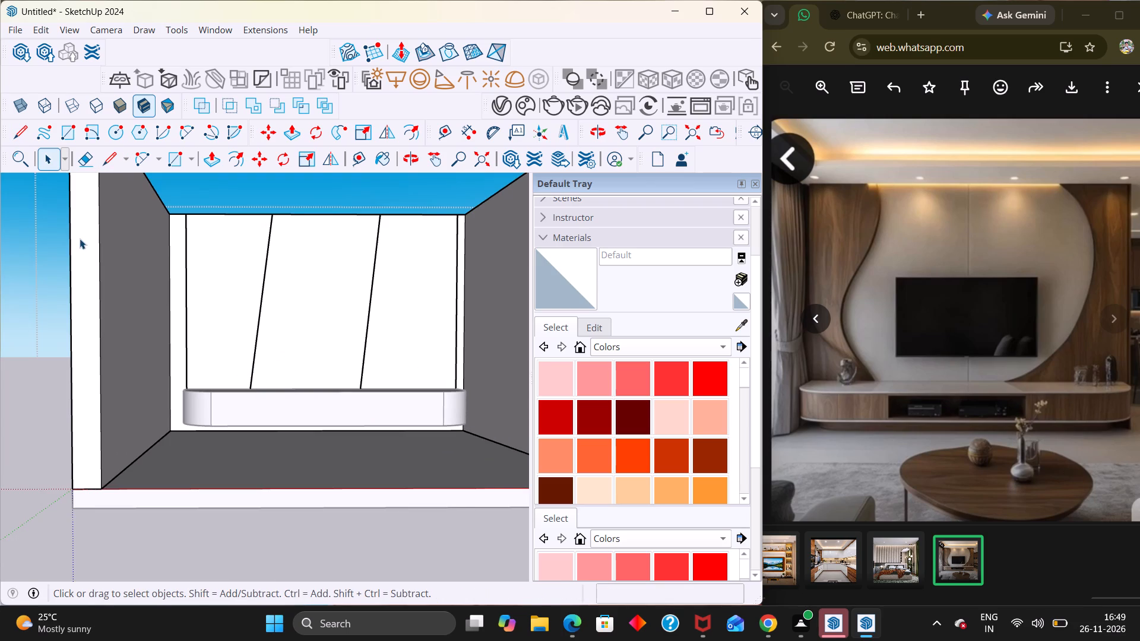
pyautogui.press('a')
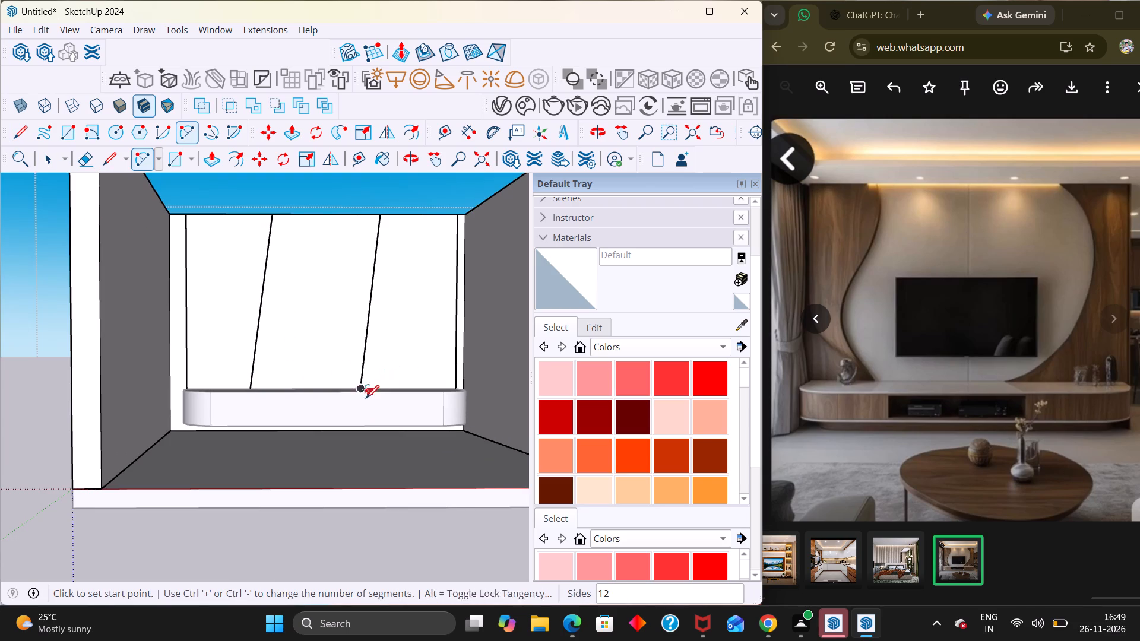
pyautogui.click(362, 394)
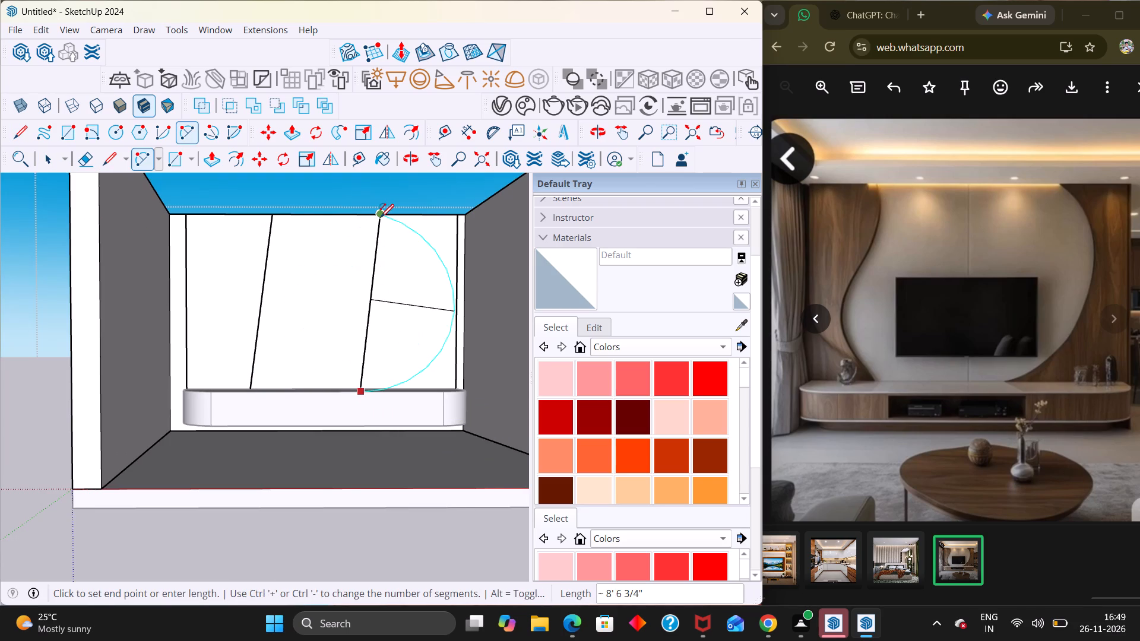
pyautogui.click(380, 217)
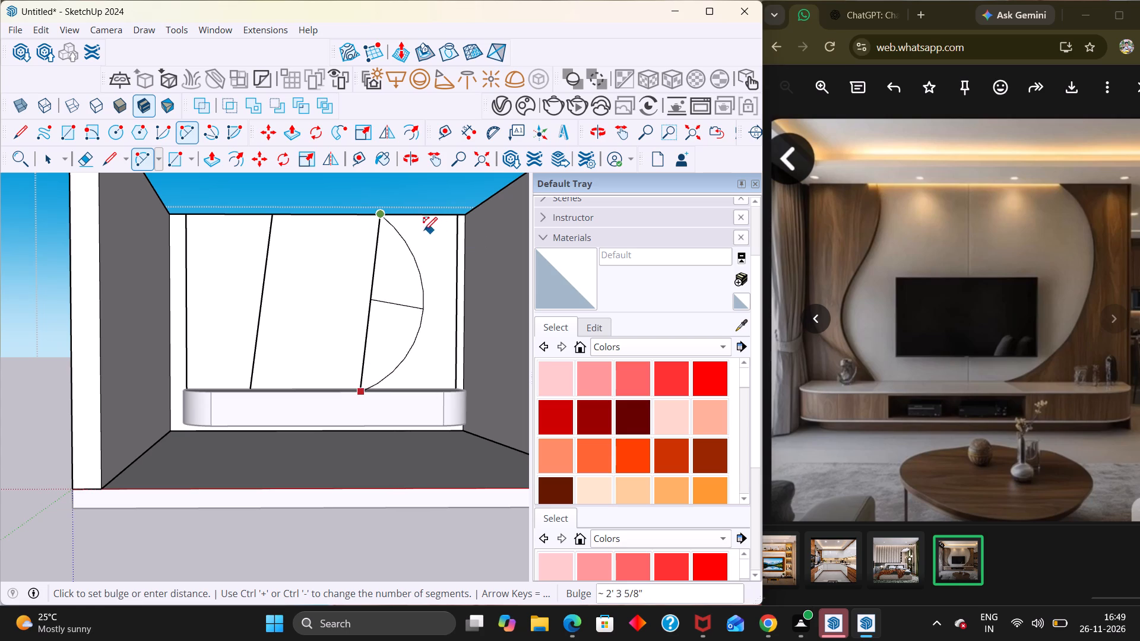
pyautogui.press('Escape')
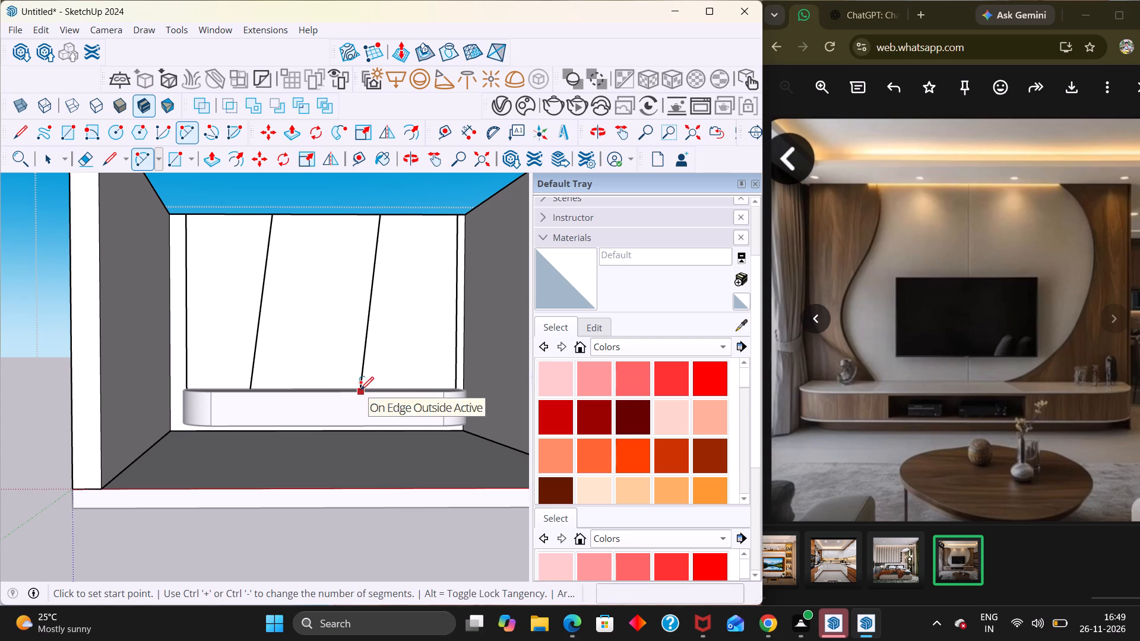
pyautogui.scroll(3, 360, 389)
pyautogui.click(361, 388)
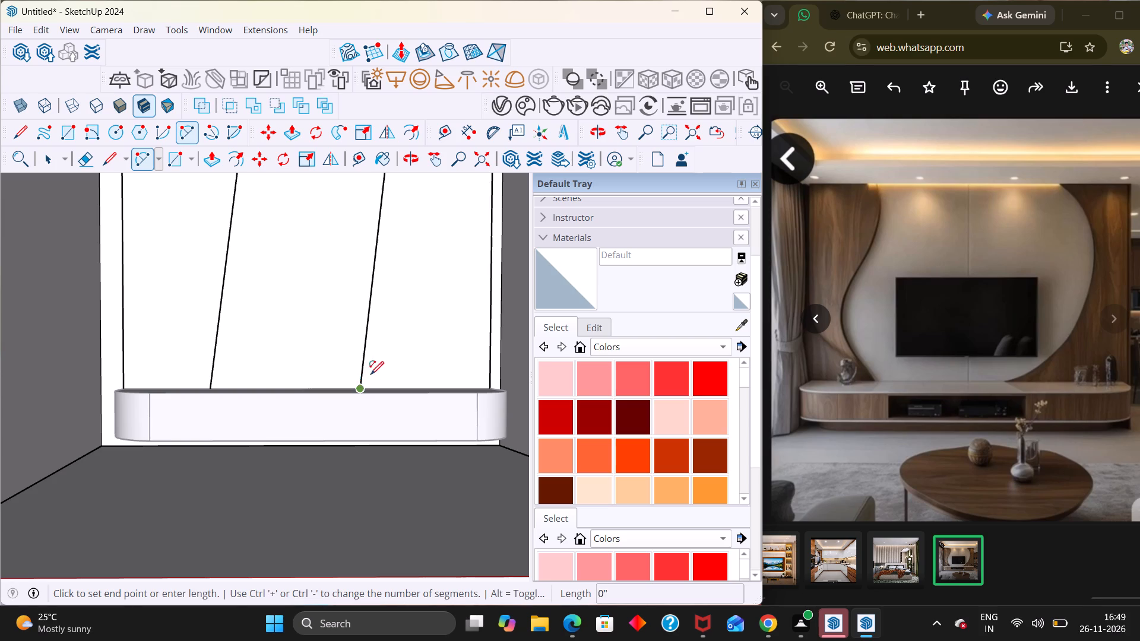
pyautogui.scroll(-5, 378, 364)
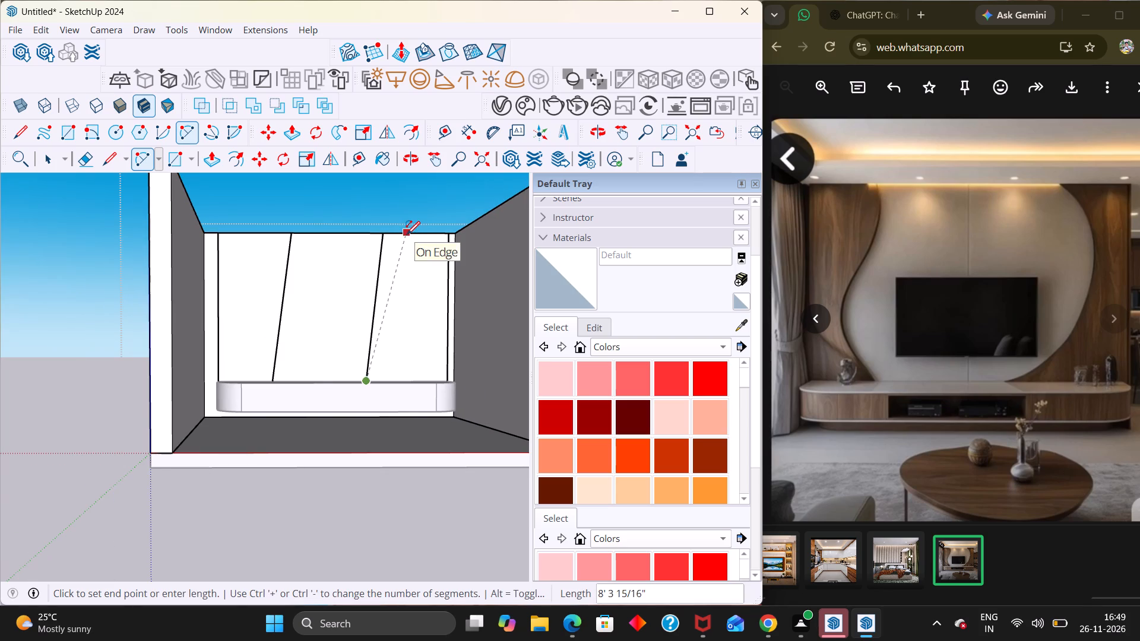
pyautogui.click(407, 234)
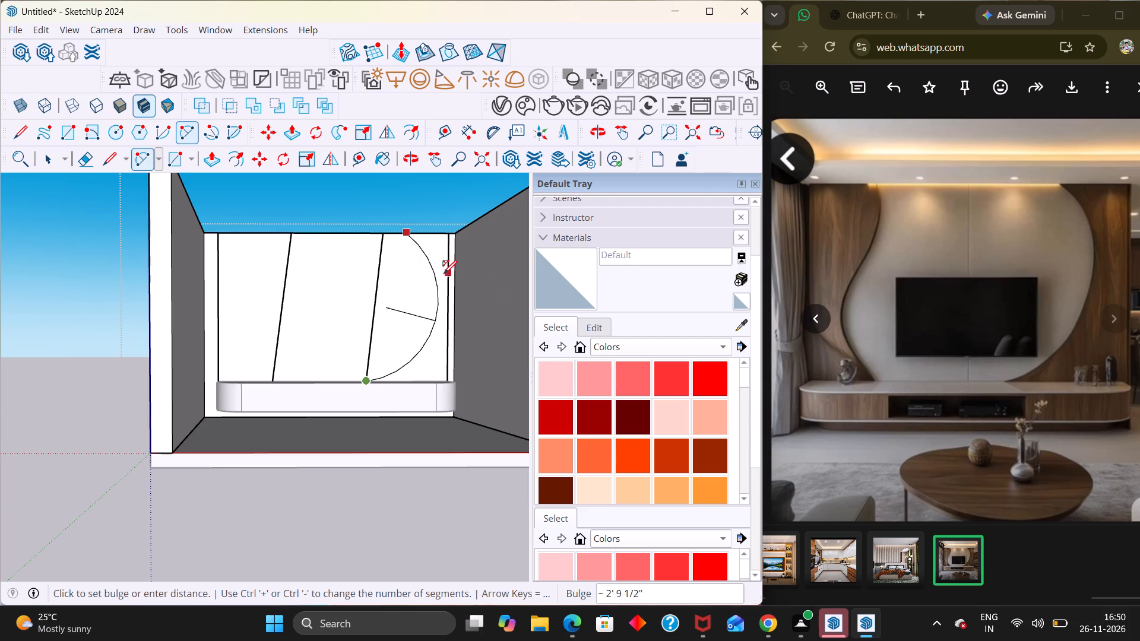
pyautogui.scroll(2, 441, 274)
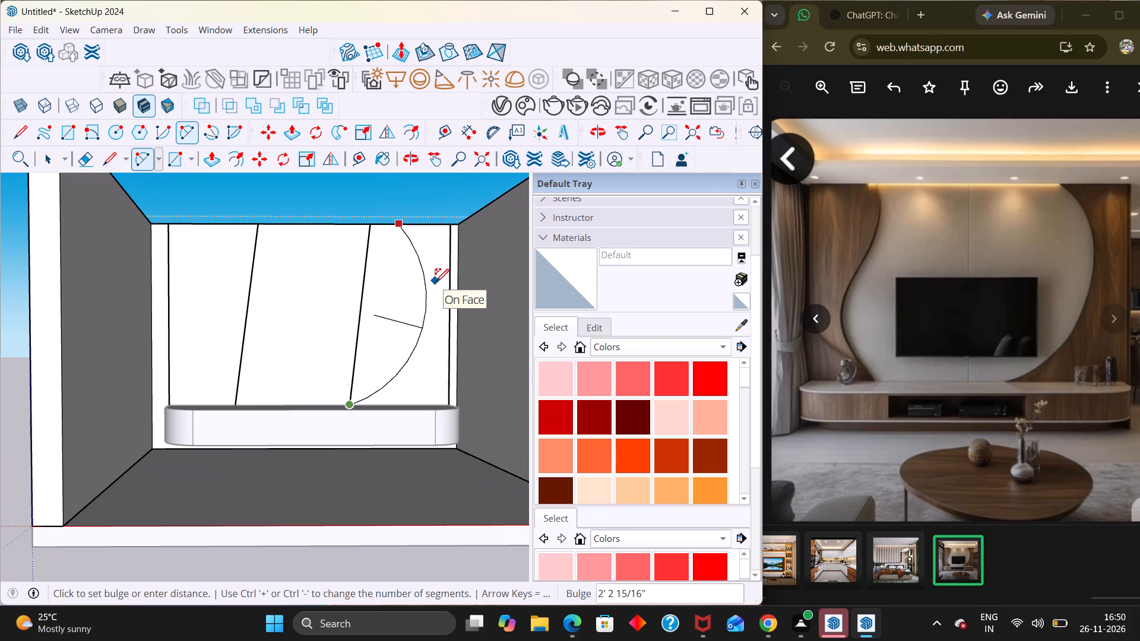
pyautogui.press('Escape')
# Draw a two-point arc from the right slanted line's lower end to the back wall's top edge, bulging toward the right side wall.
pyautogui.click(355, 402)
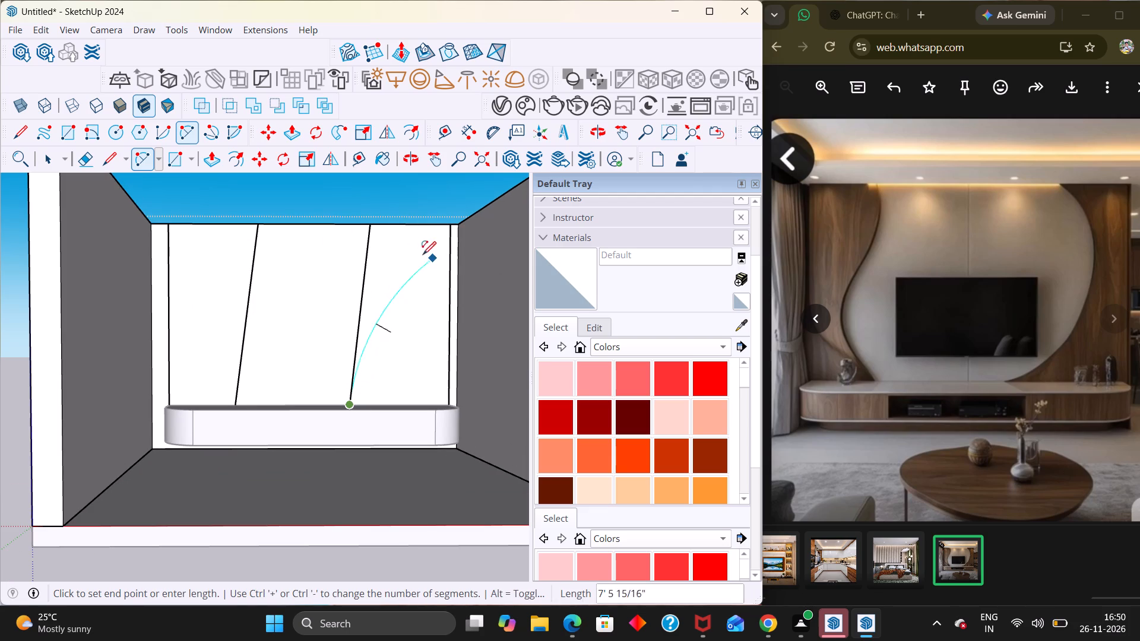
pyautogui.click(385, 226)
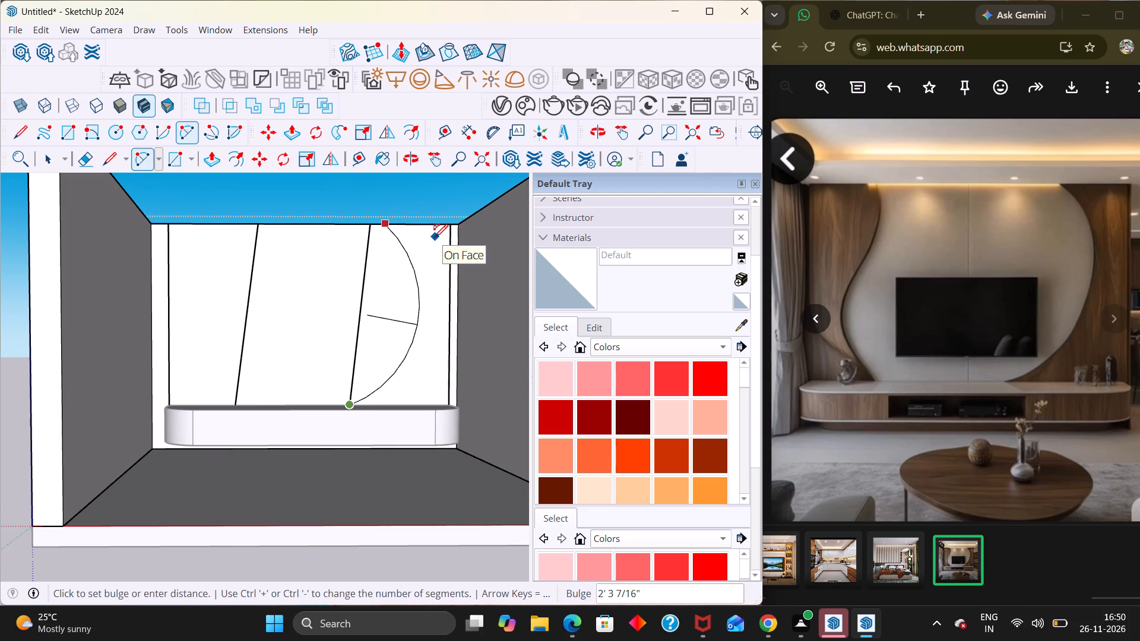
# Set the right arc's bulge to about 2' 5" toward the right side wall.
pyautogui.click(437, 236)
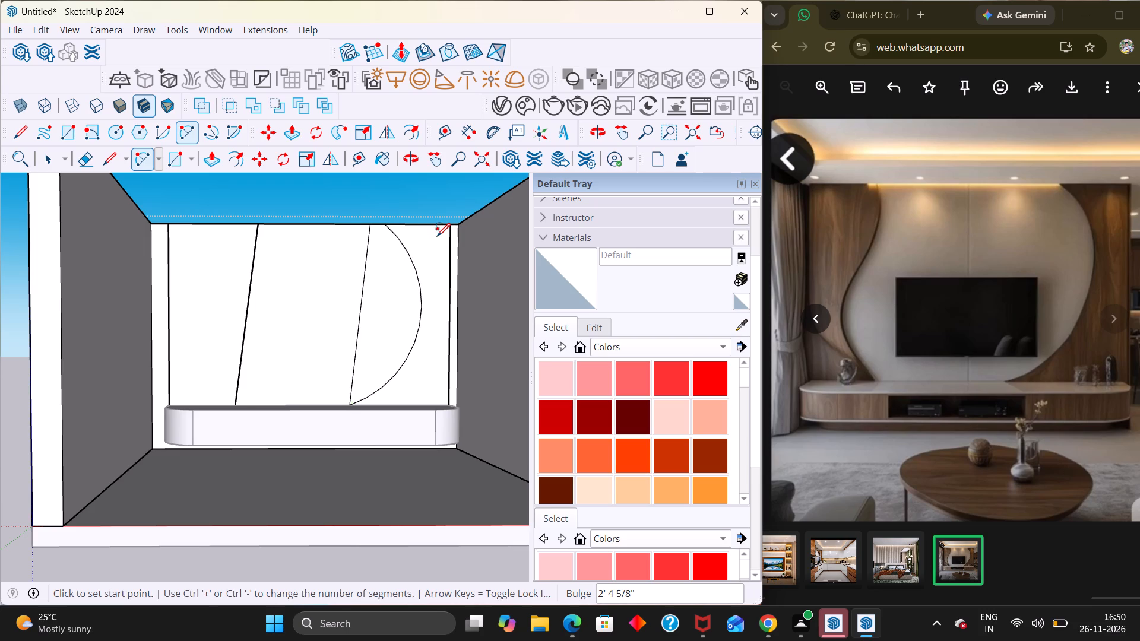
# Draw a two-point arc from the left slanted line's lower end to a point partway up it, bulging about 1' 8" toward the left wall.
pyautogui.click(238, 401)
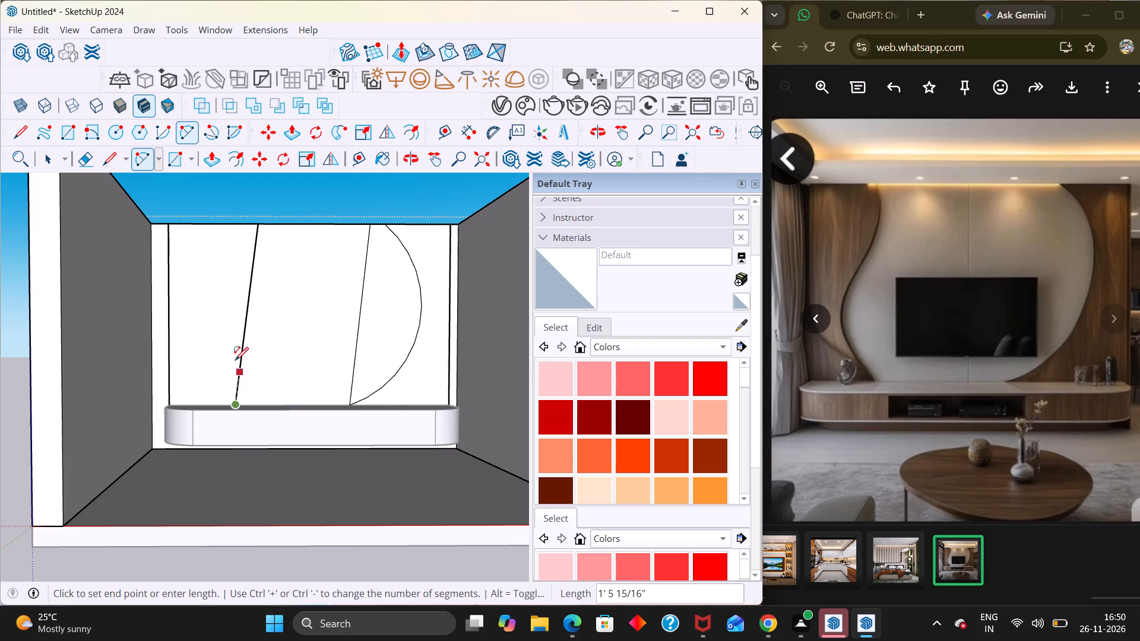
pyautogui.click(247, 286)
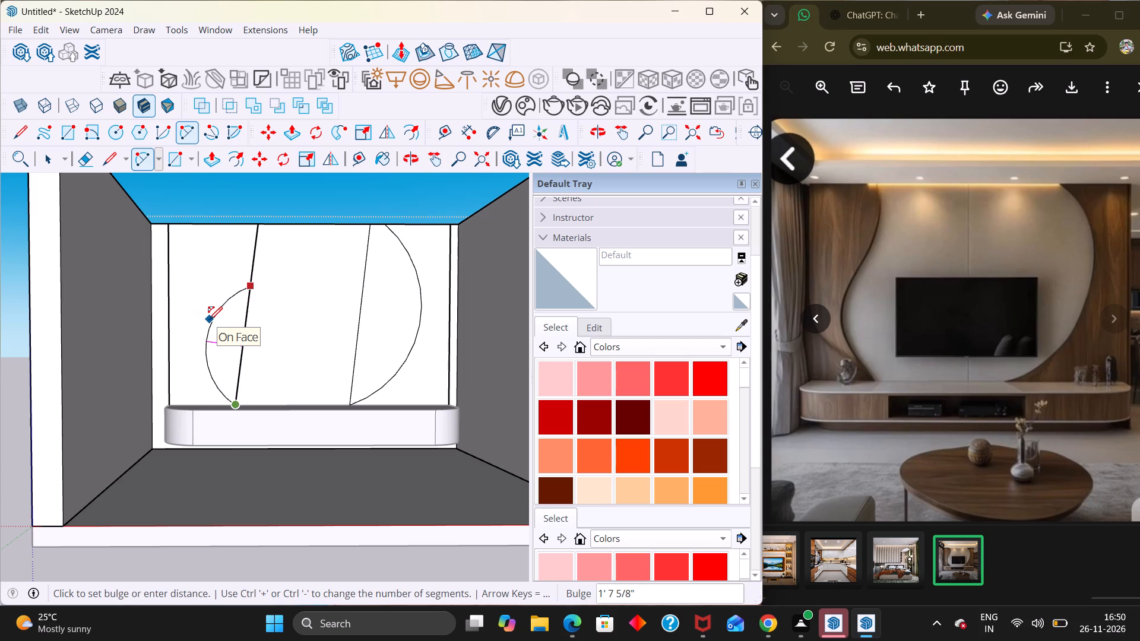
pyautogui.click(209, 320)
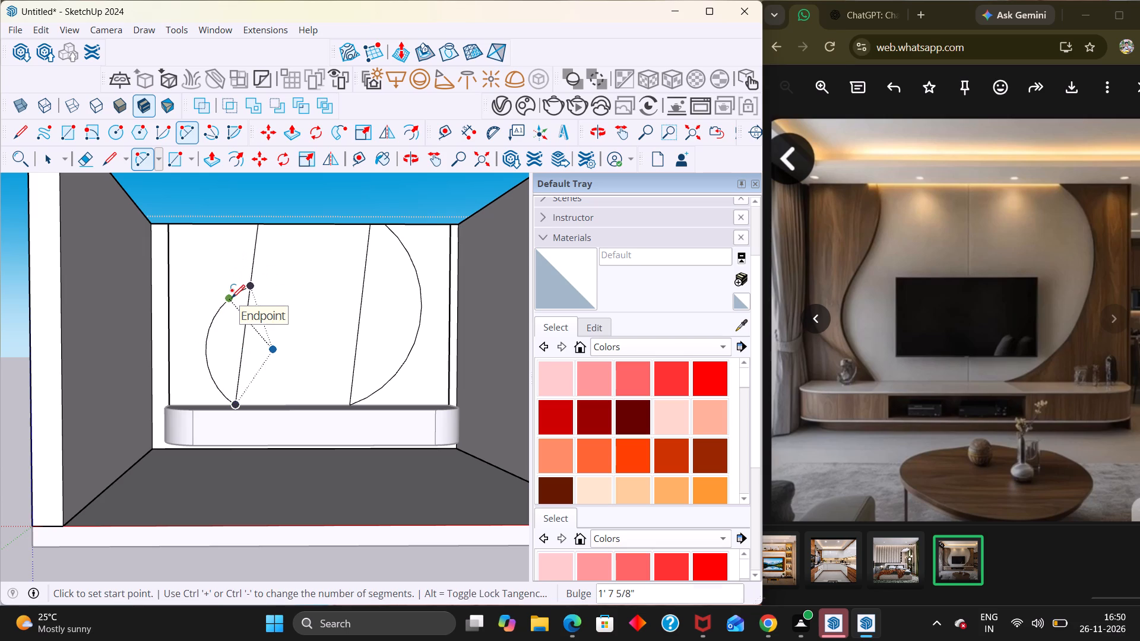
# Draw a two-point arc from the left arc's upper portion to the slanted line's top end, tangent at the vertex, with about a 5" bulge.
pyautogui.click(232, 298)
pyautogui.click(255, 227)
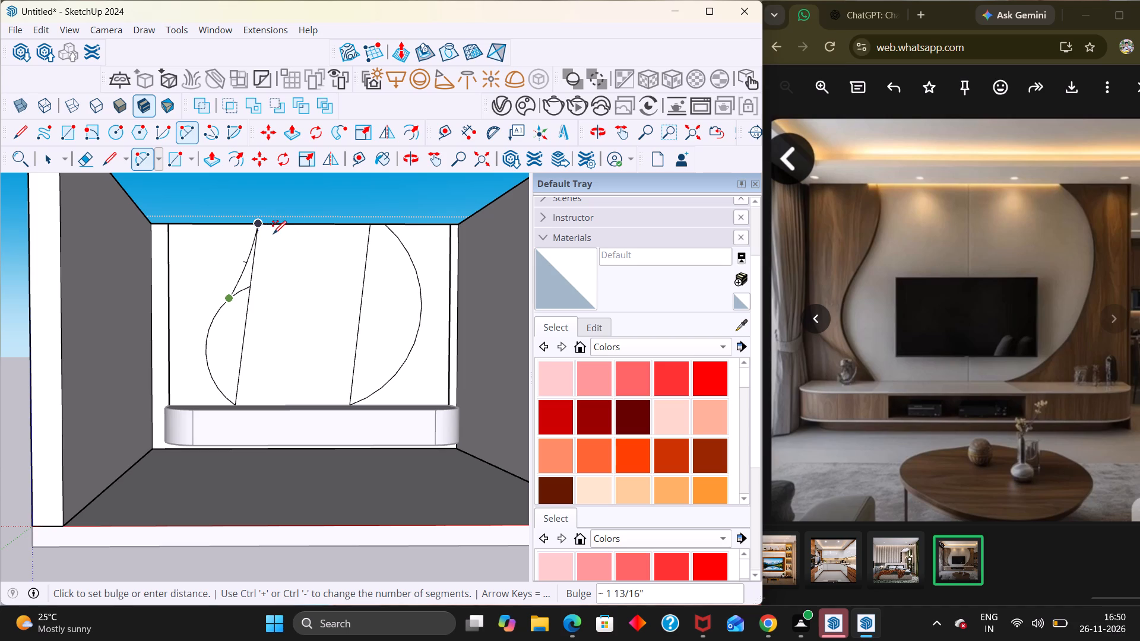
pyautogui.scroll(4, 266, 246)
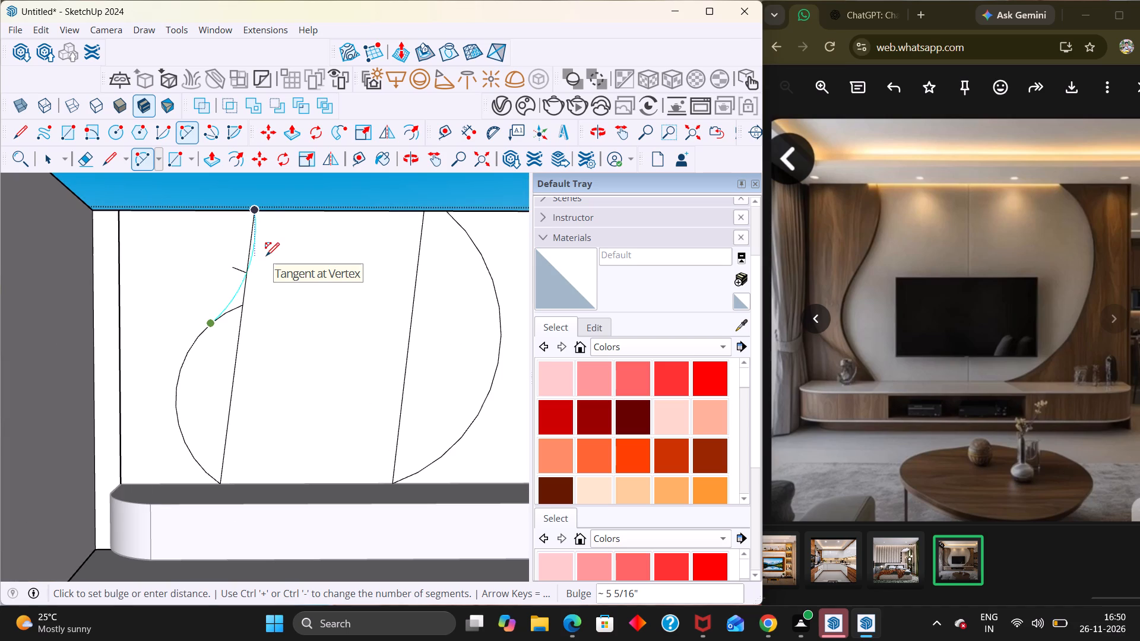
pyautogui.click(266, 256)
# Erase the left slanted line's long lower segment and its upper segment beside the upper arc, keeping the two curves.
pyautogui.press('t')
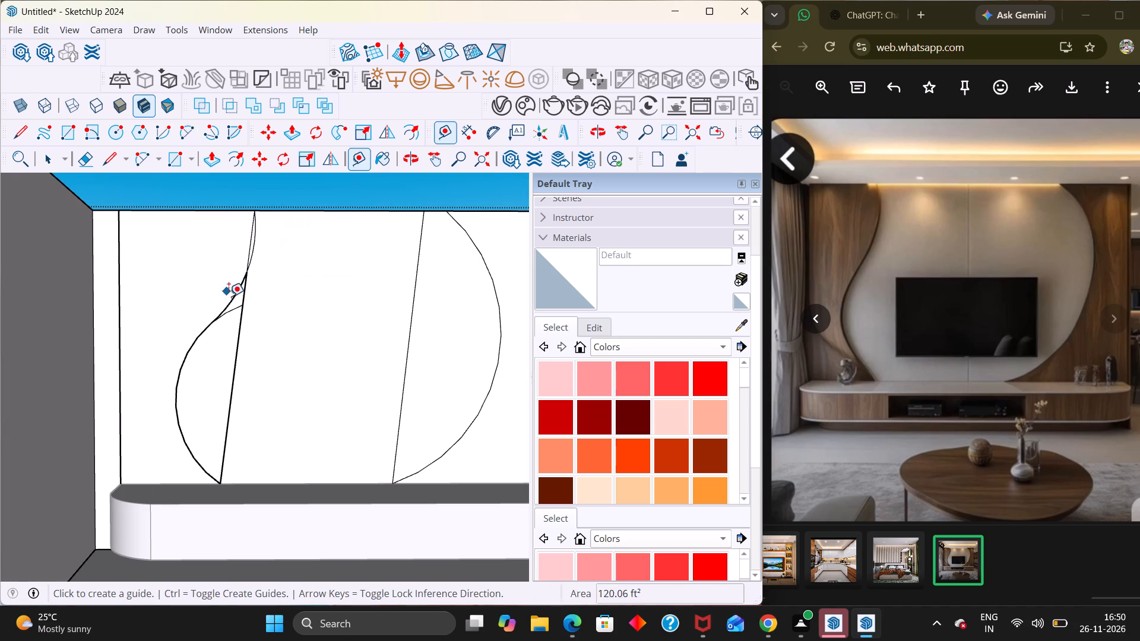
pyautogui.press('e')
pyautogui.scroll(3, 236, 299)
pyautogui.moveTo(252, 304); pyautogui.dragTo(228, 313)
pyautogui.hotkey('ctrl', 'z')
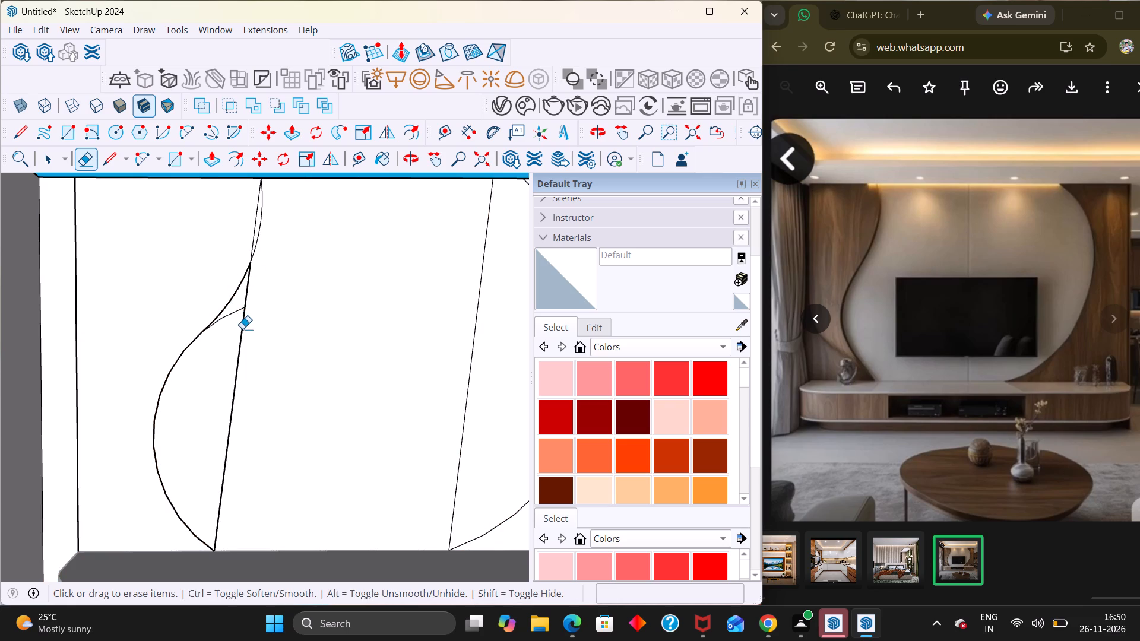
pyautogui.click(242, 329)
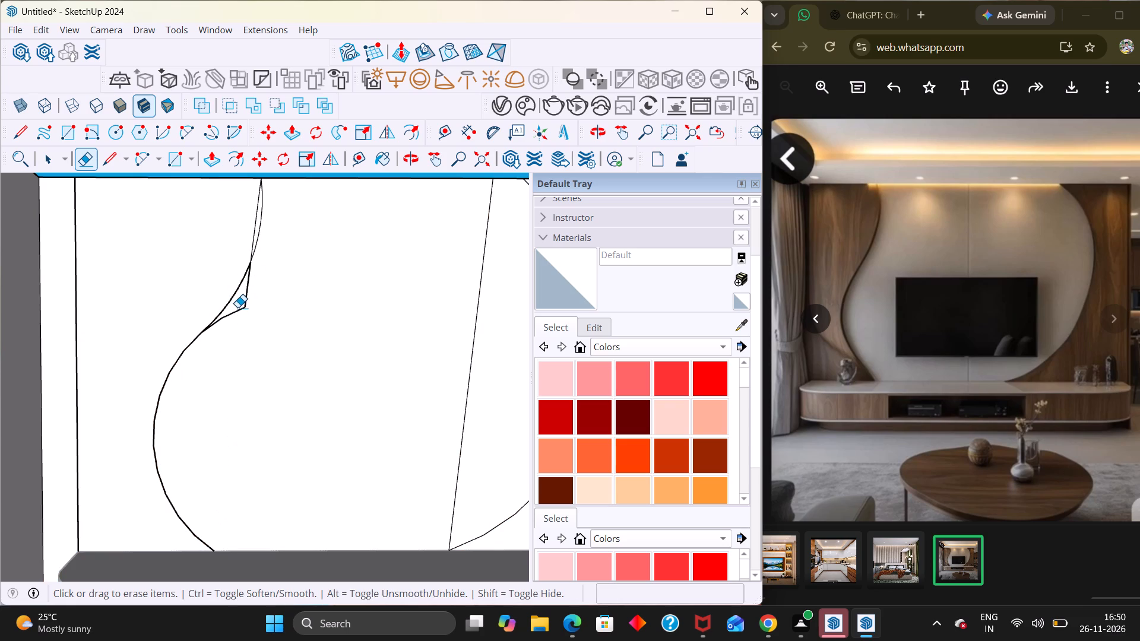
pyautogui.click(237, 308)
pyautogui.click(239, 310)
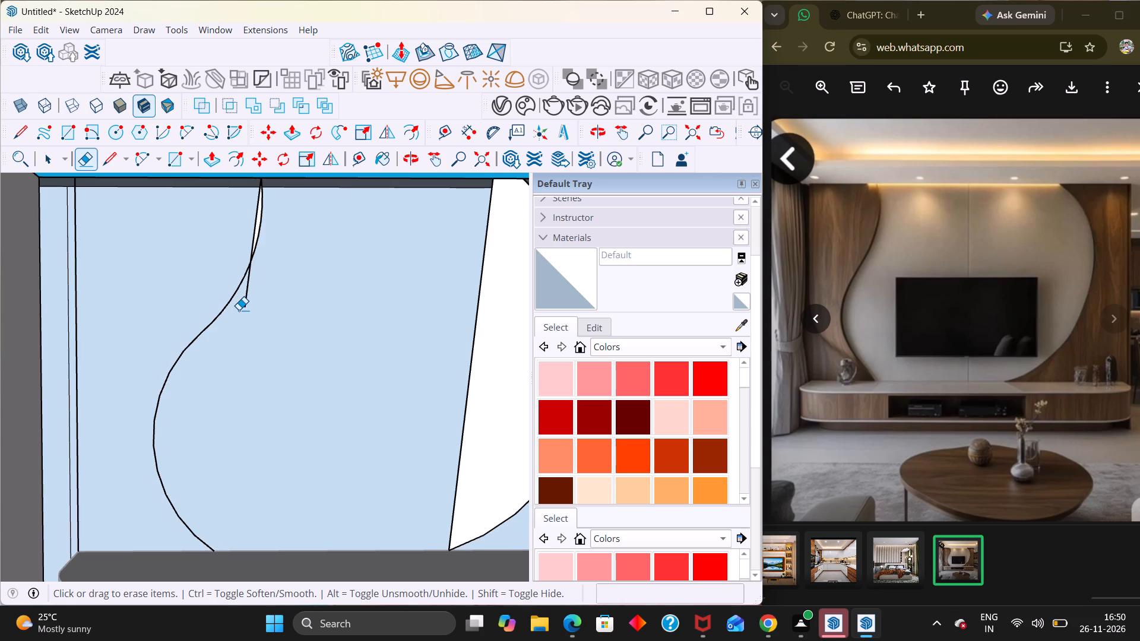
pyautogui.hotkey('ctrl', 'z')
pyautogui.scroll(10, 239, 310)
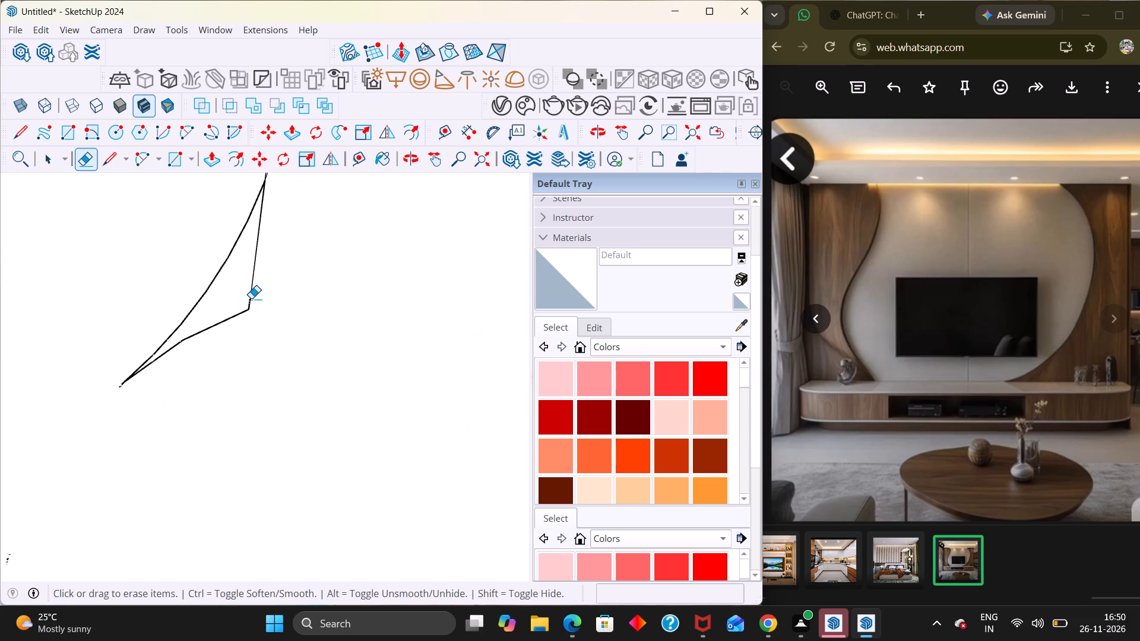
pyautogui.scroll(-16, 230, 306)
pyautogui.scroll(6, 232, 285)
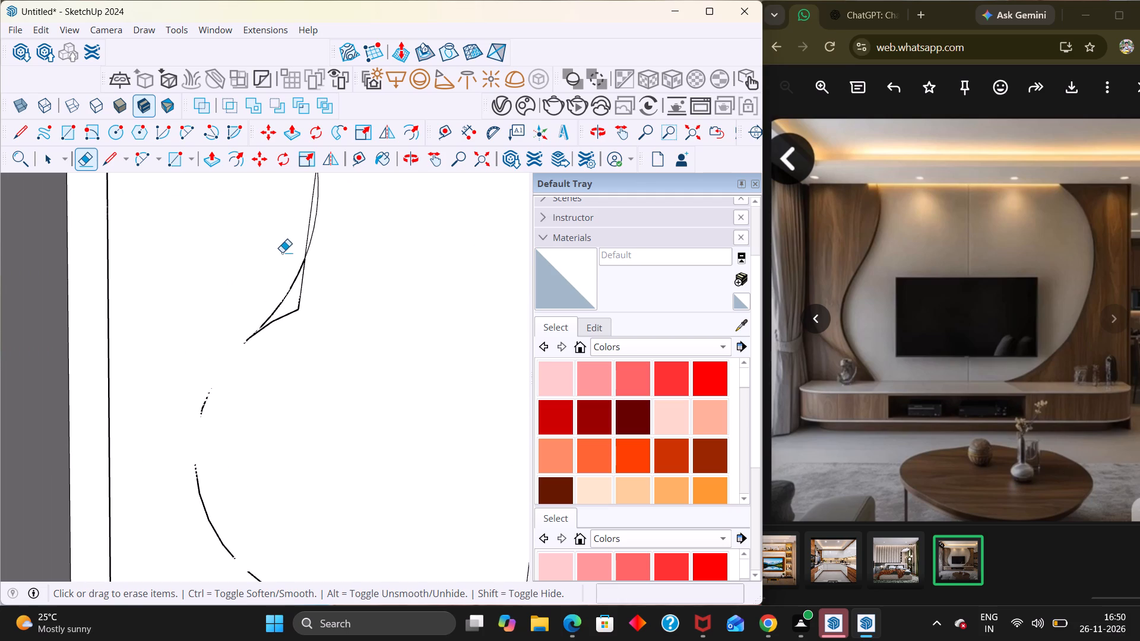
pyautogui.click(310, 215)
pyautogui.scroll(-3, 306, 239)
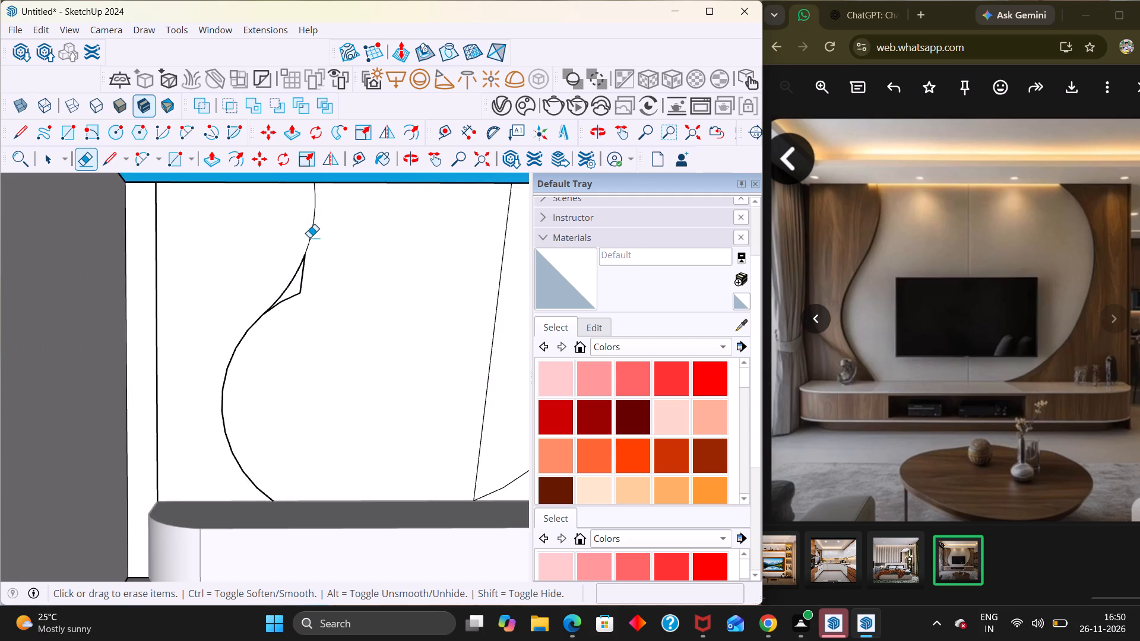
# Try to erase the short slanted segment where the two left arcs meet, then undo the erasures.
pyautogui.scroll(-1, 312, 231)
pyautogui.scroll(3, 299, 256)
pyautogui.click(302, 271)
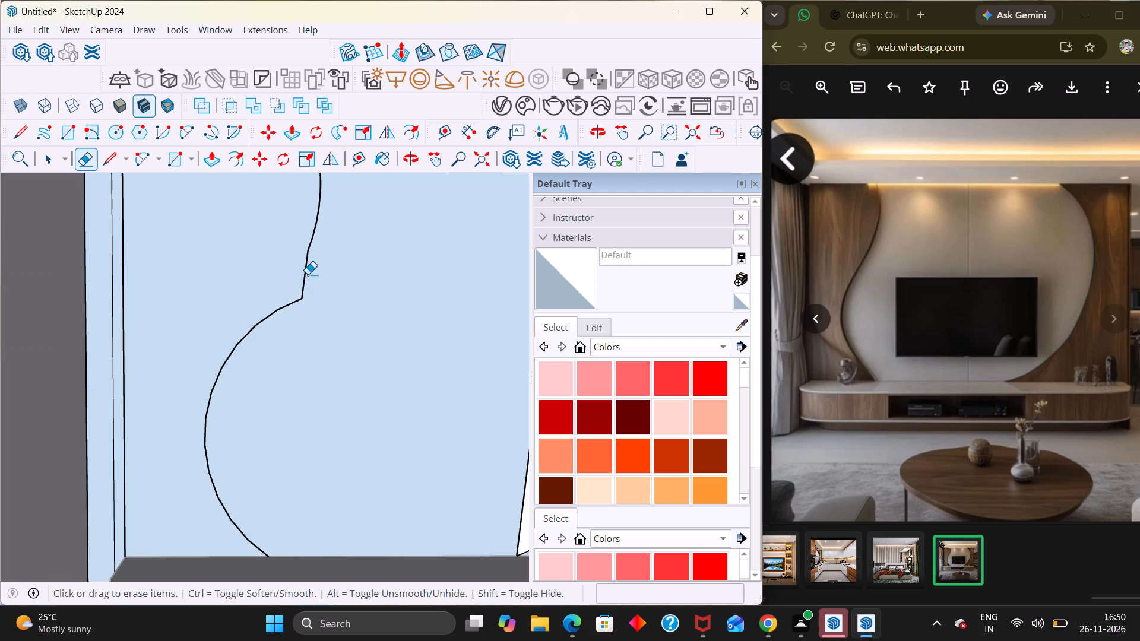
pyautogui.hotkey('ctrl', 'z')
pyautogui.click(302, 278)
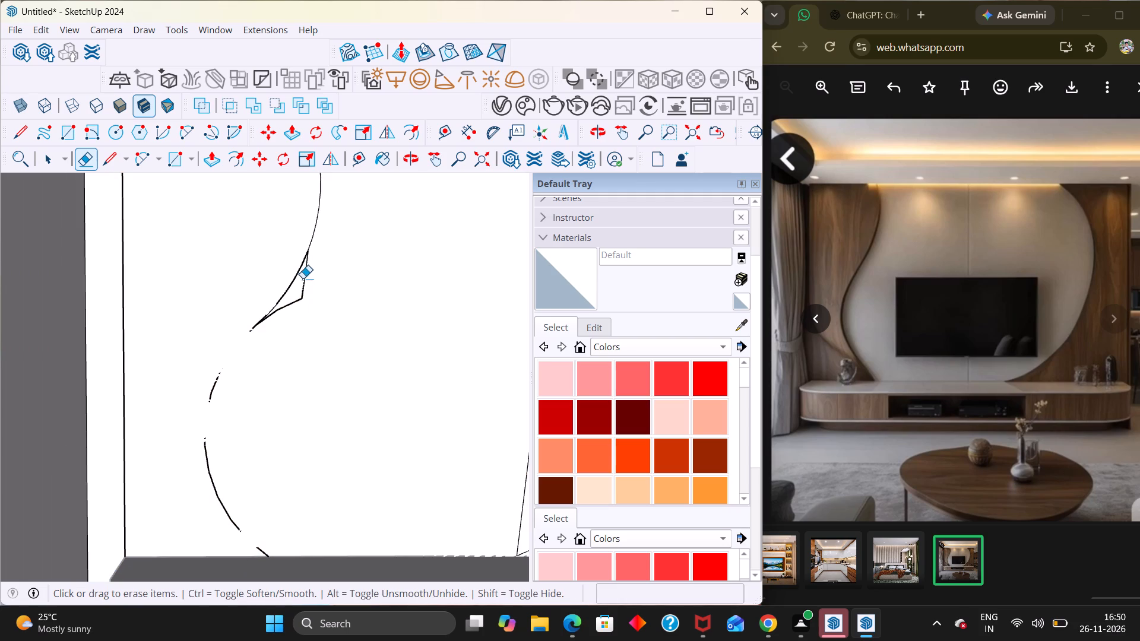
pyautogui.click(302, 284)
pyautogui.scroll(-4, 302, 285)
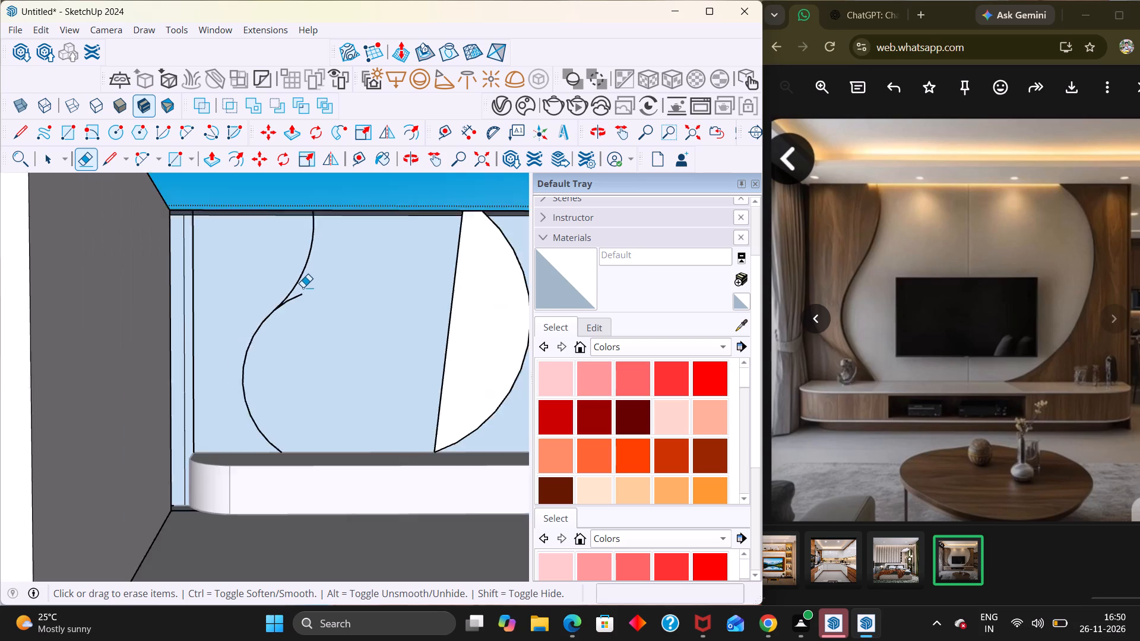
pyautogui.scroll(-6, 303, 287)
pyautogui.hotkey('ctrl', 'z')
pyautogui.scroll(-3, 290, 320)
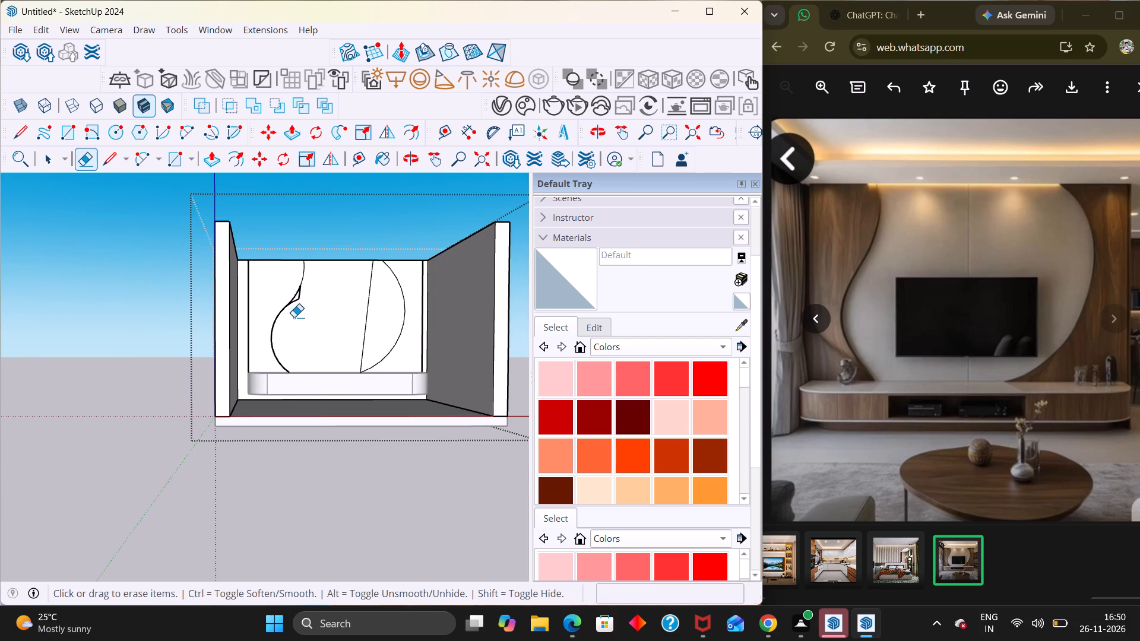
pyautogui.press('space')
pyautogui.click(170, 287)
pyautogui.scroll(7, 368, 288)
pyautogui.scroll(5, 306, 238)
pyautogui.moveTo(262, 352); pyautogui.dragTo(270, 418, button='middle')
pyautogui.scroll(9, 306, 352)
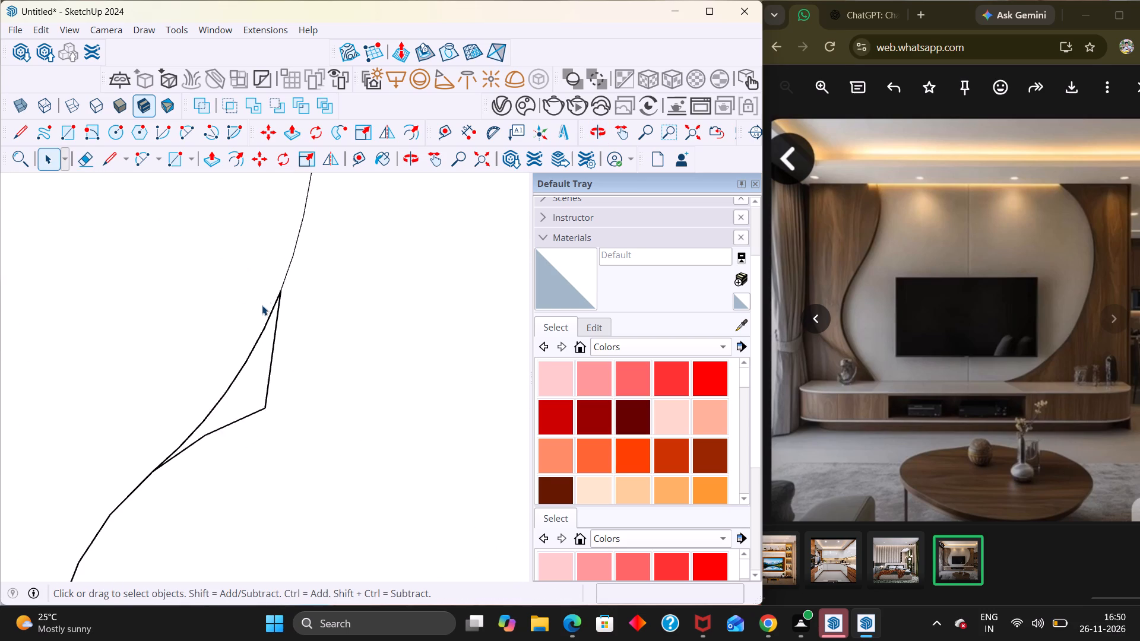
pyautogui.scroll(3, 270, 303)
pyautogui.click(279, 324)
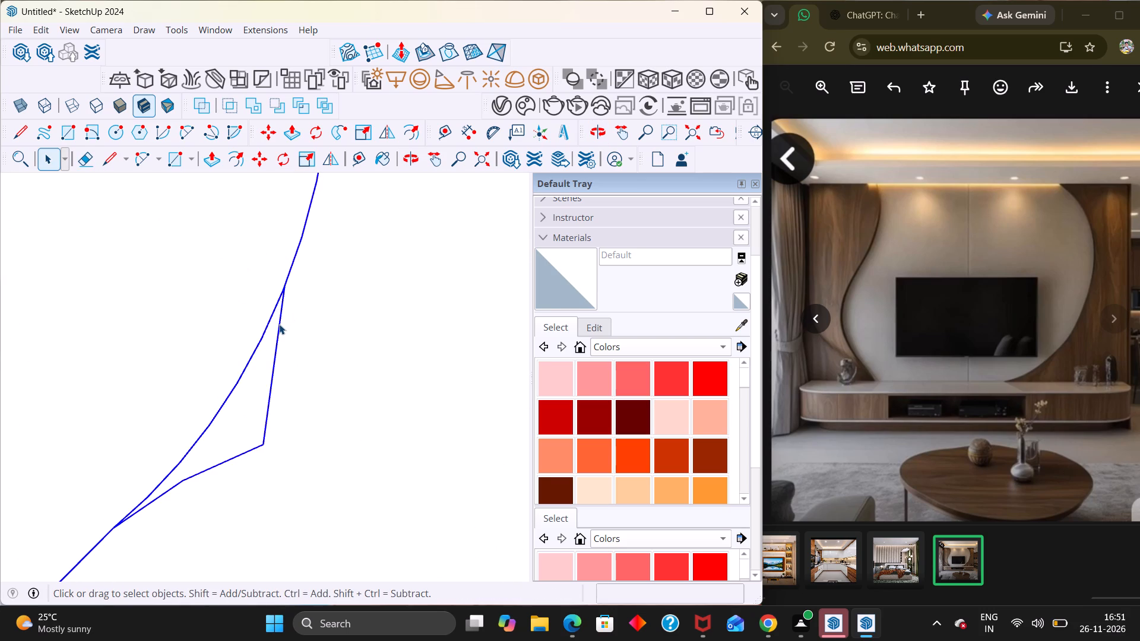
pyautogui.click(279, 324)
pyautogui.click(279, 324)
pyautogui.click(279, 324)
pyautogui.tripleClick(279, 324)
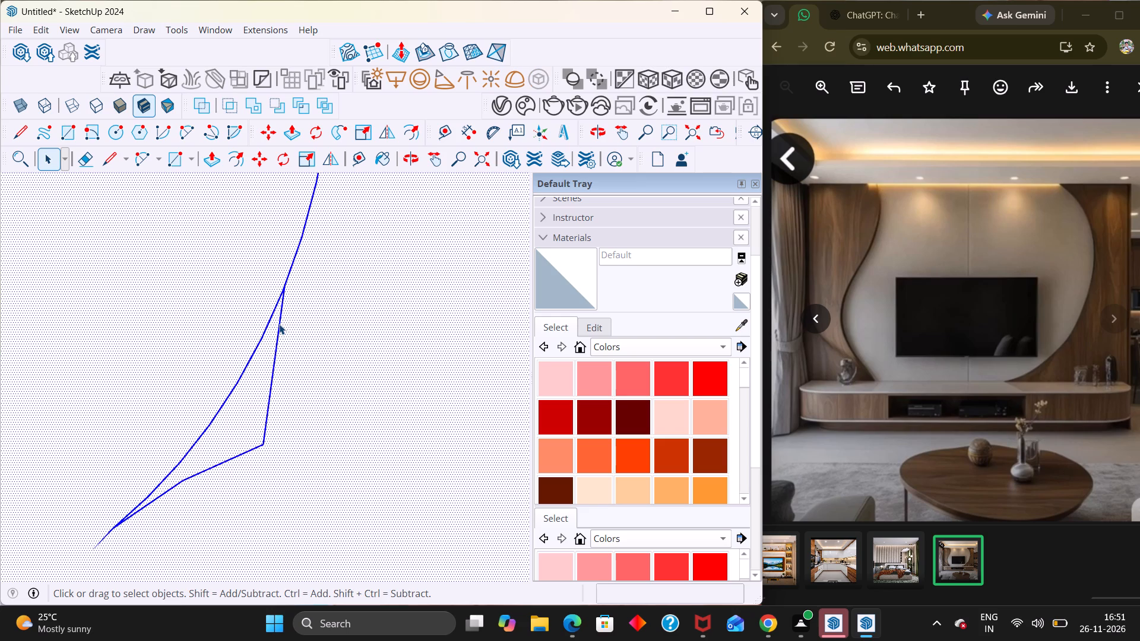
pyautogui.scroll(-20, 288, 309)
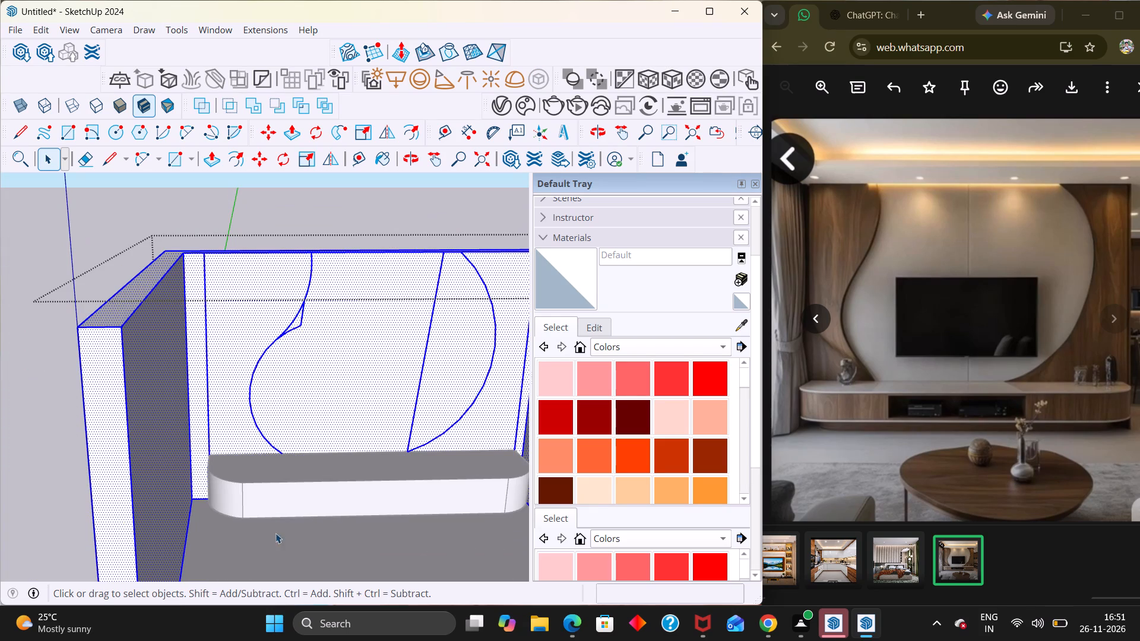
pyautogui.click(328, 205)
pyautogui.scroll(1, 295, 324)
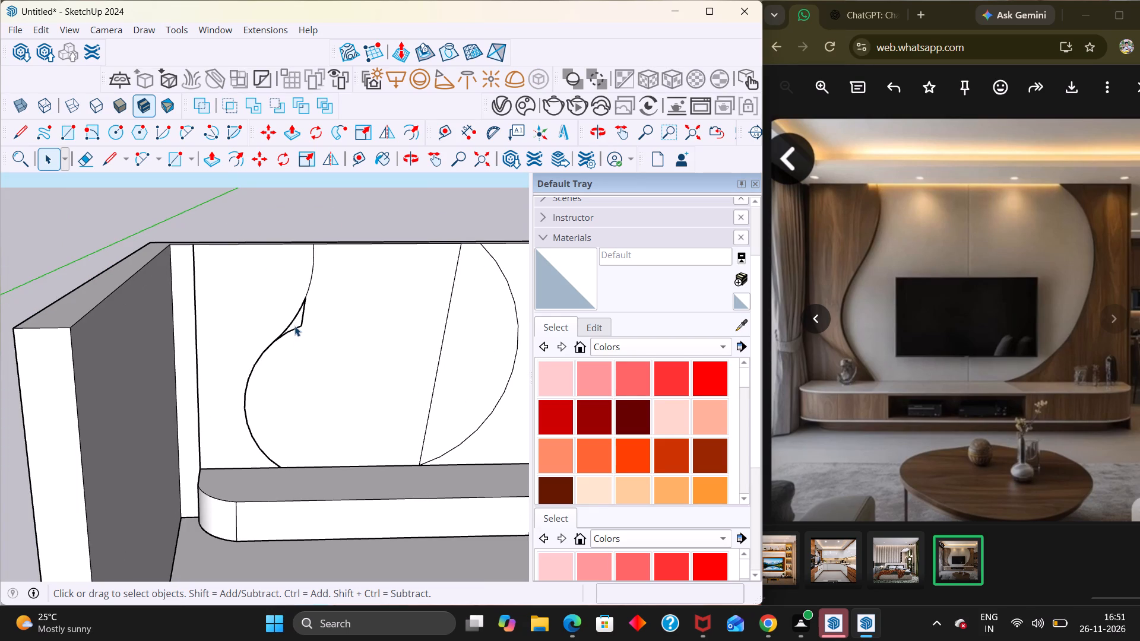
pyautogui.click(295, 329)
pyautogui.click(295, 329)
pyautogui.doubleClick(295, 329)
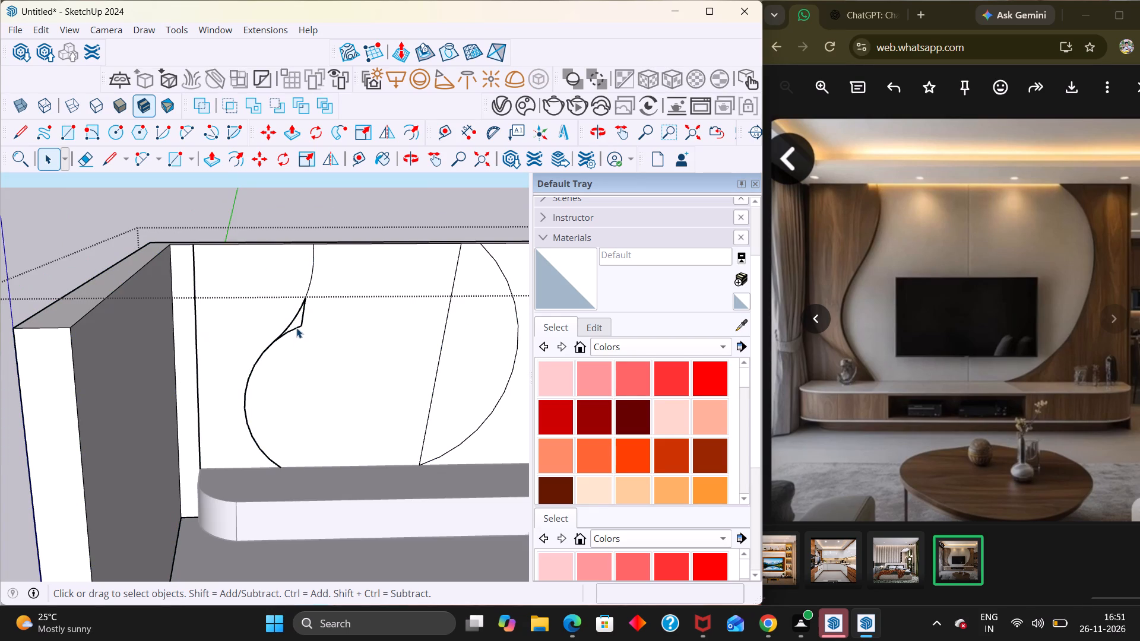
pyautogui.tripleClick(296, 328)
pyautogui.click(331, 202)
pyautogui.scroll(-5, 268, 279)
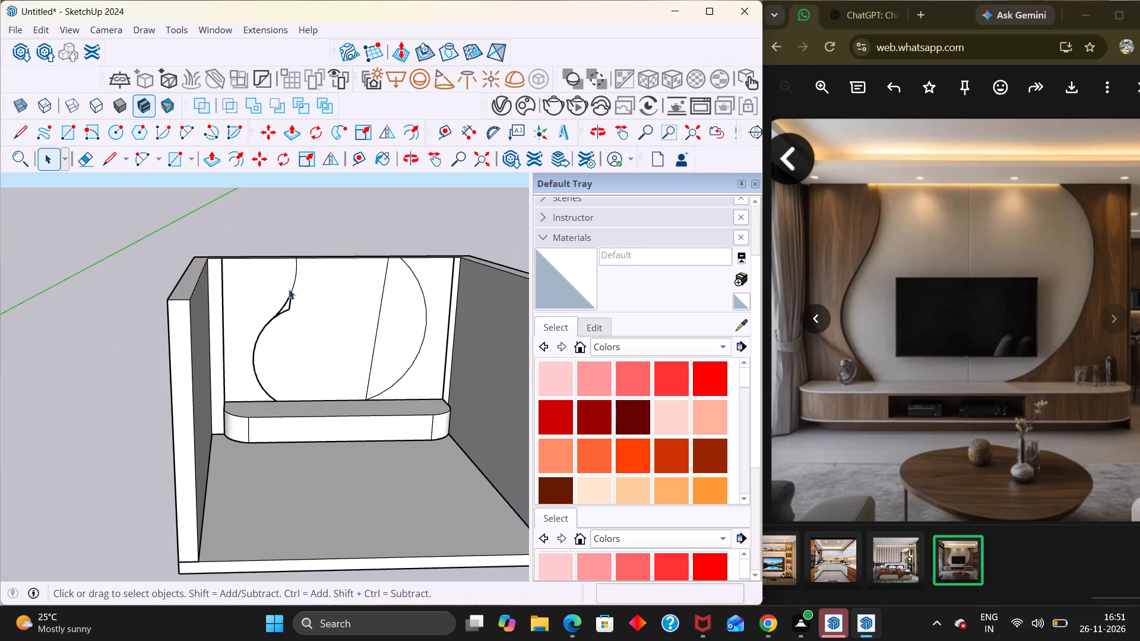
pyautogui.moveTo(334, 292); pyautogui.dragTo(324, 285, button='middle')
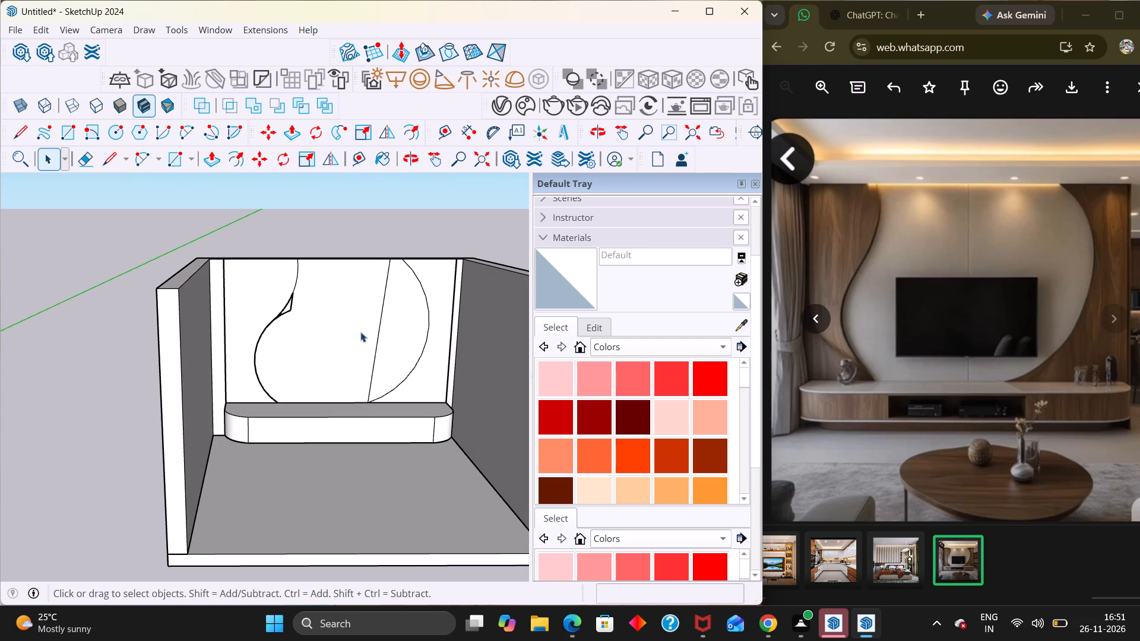
# Inside the wall group, delete the right slanted line so only the large arc outlines that side.
pyautogui.click(378, 337)
pyautogui.doubleClick(377, 337)
pyautogui.doubleClick(377, 337)
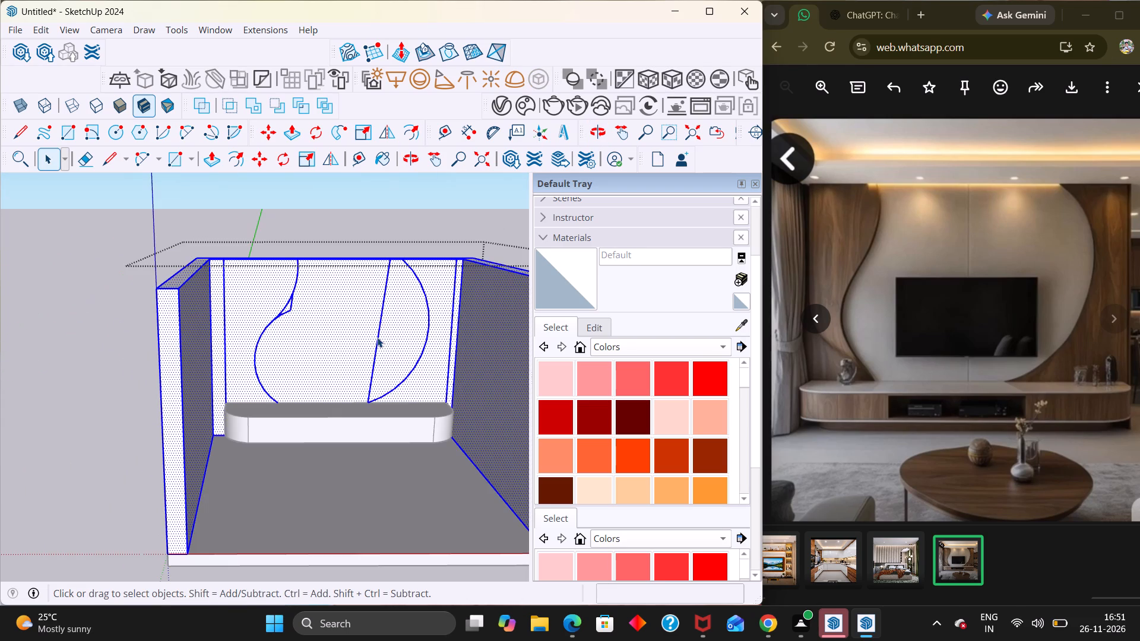
pyautogui.click(392, 220)
pyautogui.scroll(2, 368, 327)
pyautogui.click(378, 334)
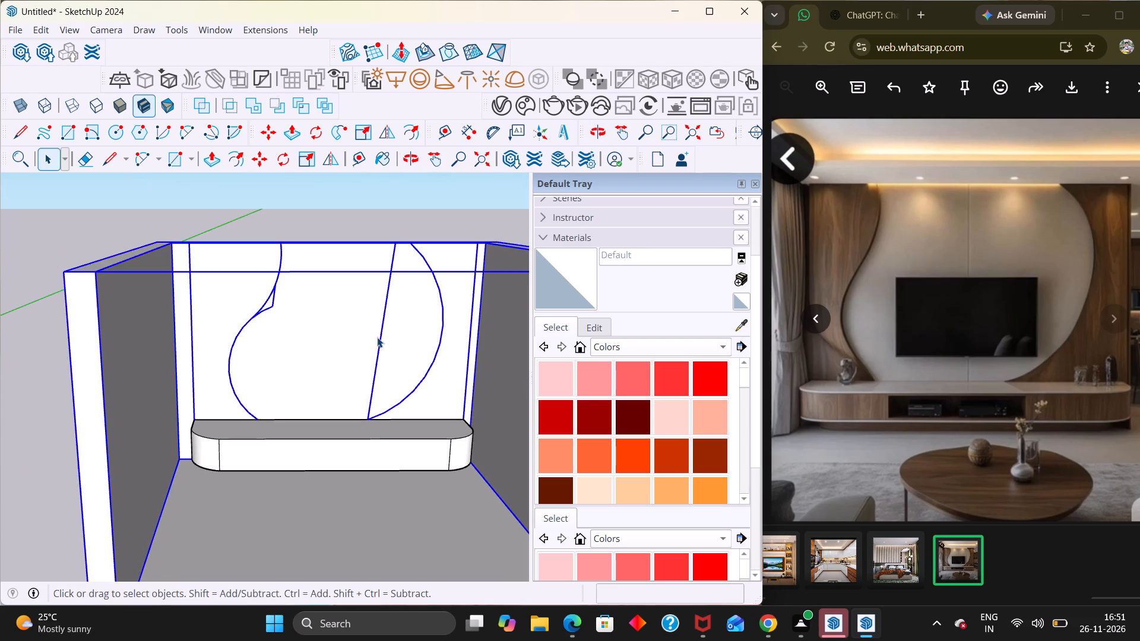
pyautogui.click(378, 340)
pyautogui.click(379, 224)
pyautogui.click(391, 273)
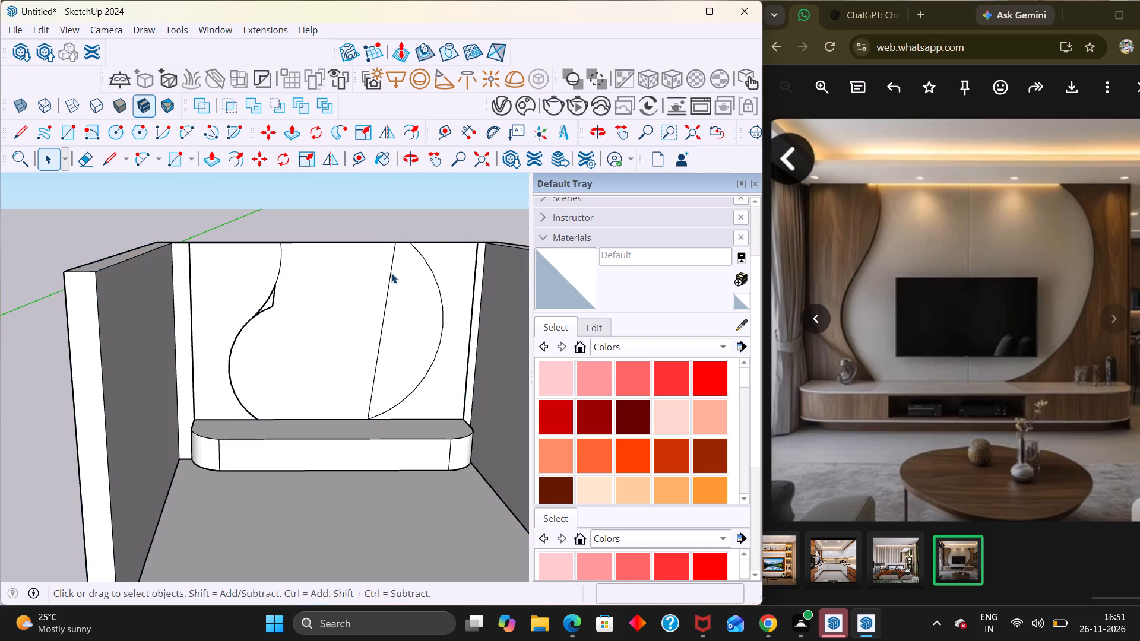
pyautogui.doubleClick(391, 273)
pyautogui.click(391, 273)
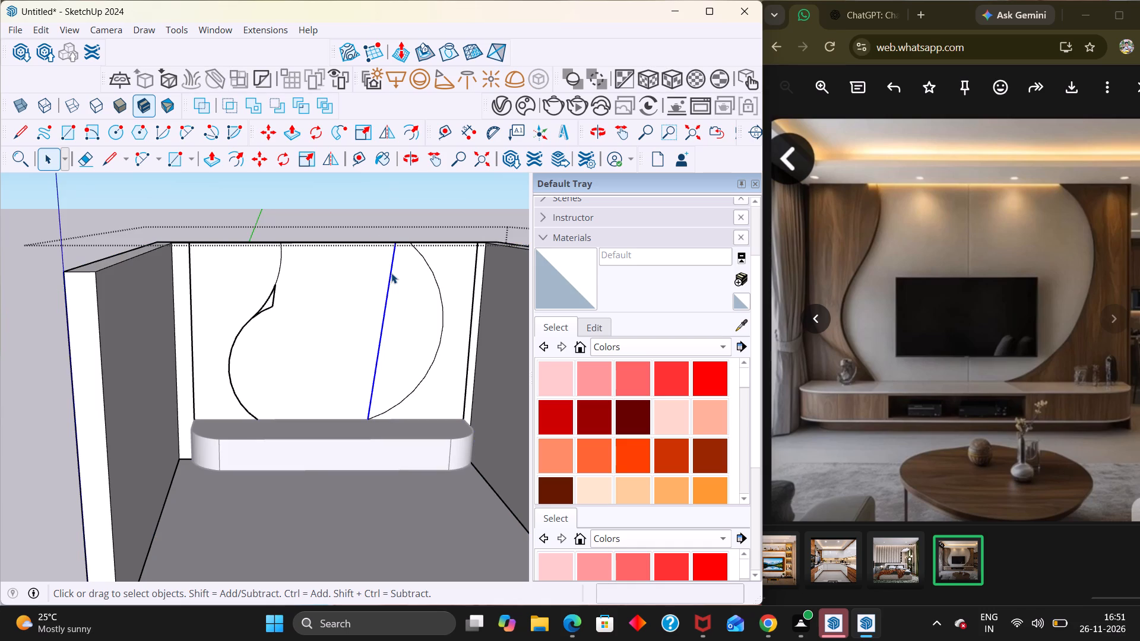
pyautogui.press('Delete')
# Clean up the left curve by deleting its uppermost arc piece, the short leftover slanted segment and the stray arc stub.
pyautogui.scroll(-3, 385, 270)
pyautogui.press('space')
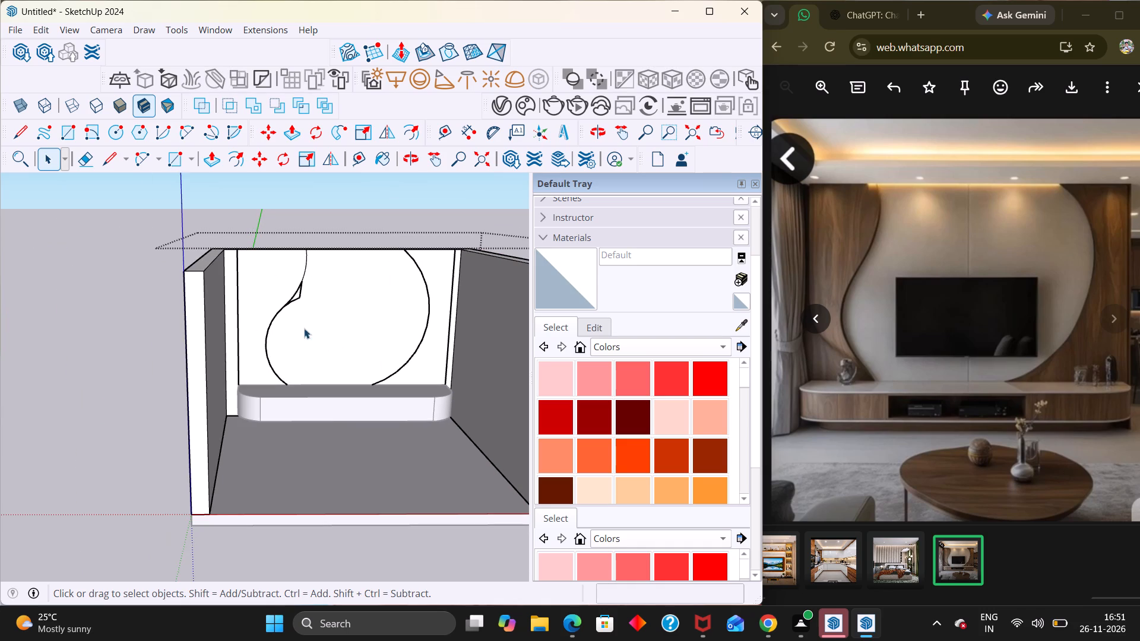
pyautogui.scroll(3, 278, 299)
pyautogui.click(313, 264)
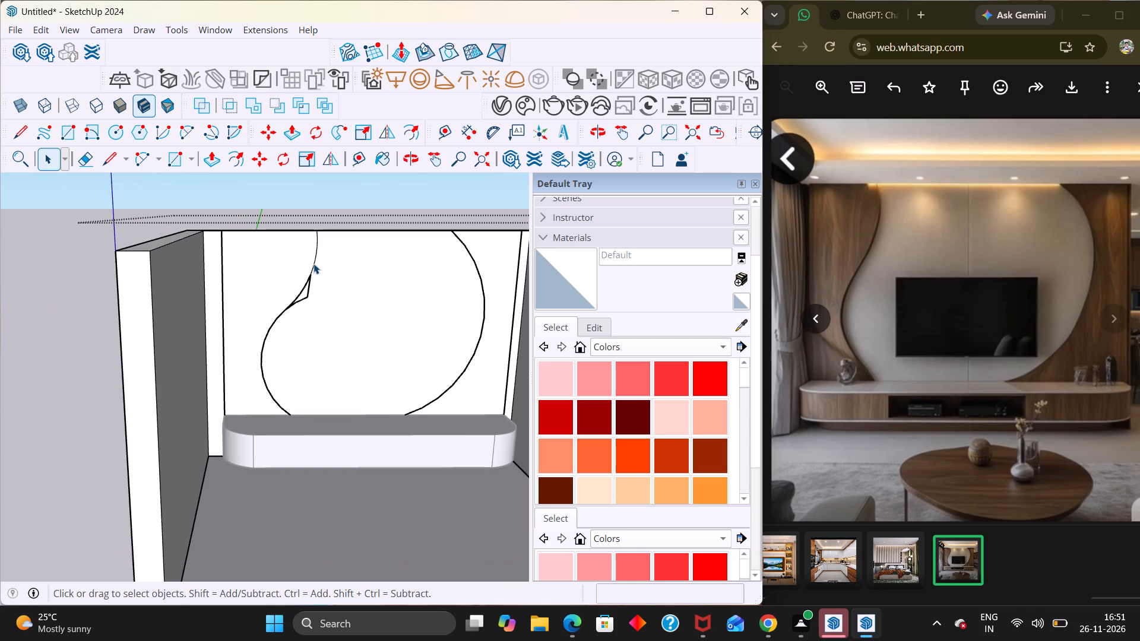
pyautogui.press('Delete')
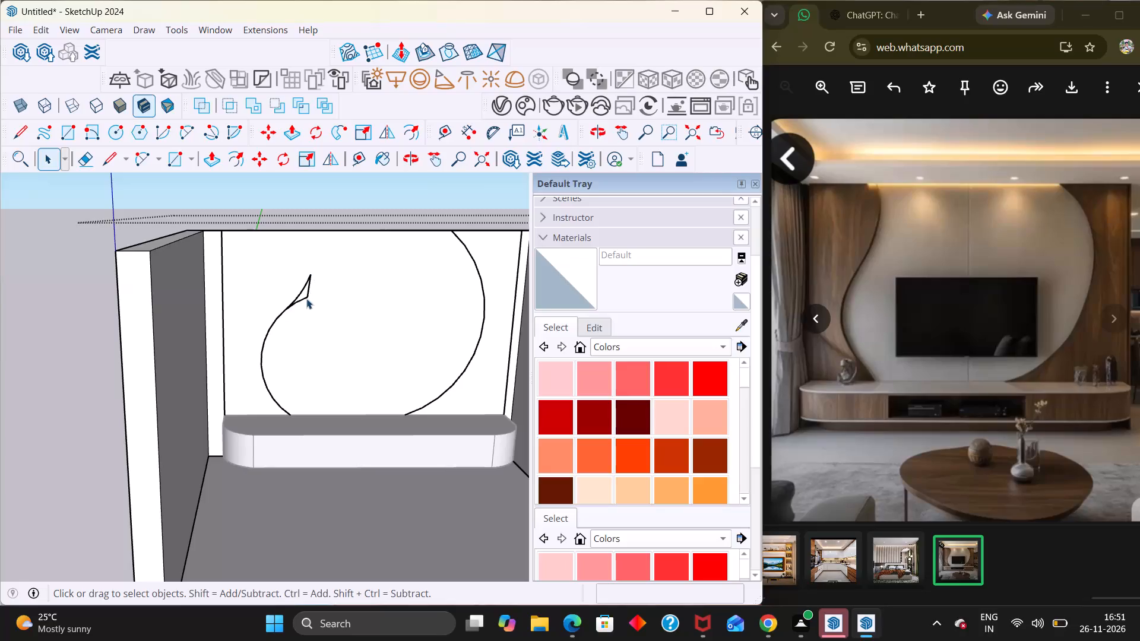
pyautogui.click(306, 296)
pyautogui.press('Delete')
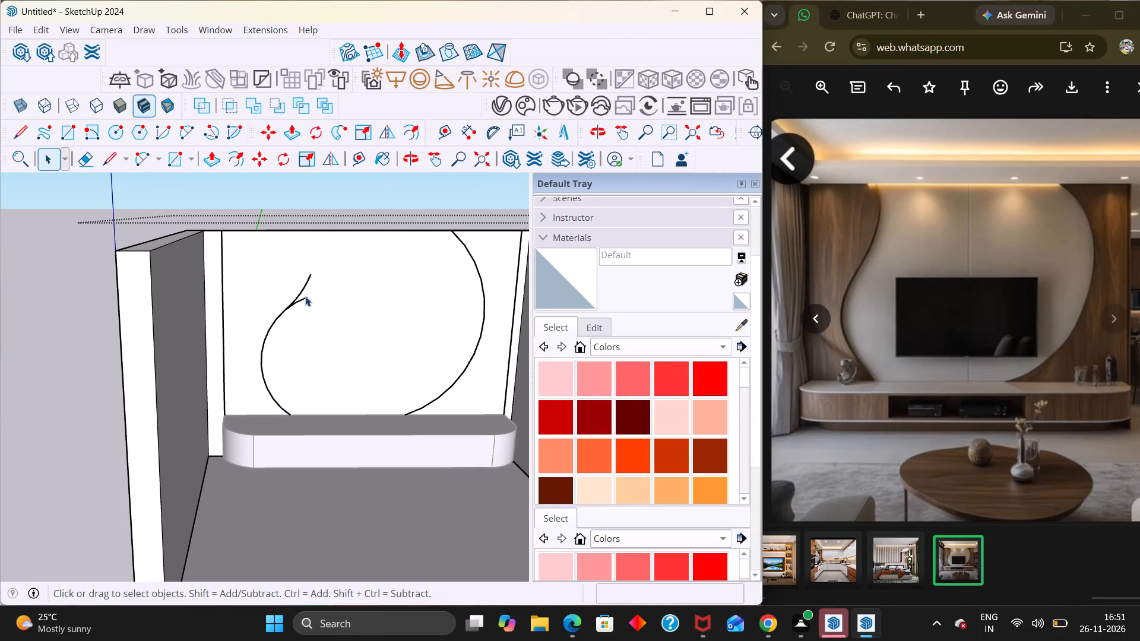
pyautogui.click(305, 299)
pyautogui.press('Delete')
# Draw a two-point arc from the left curve's upper part to the wall's top edge, bulging inward about 6 1/16".
pyautogui.scroll(3, 281, 289)
pyautogui.press('a')
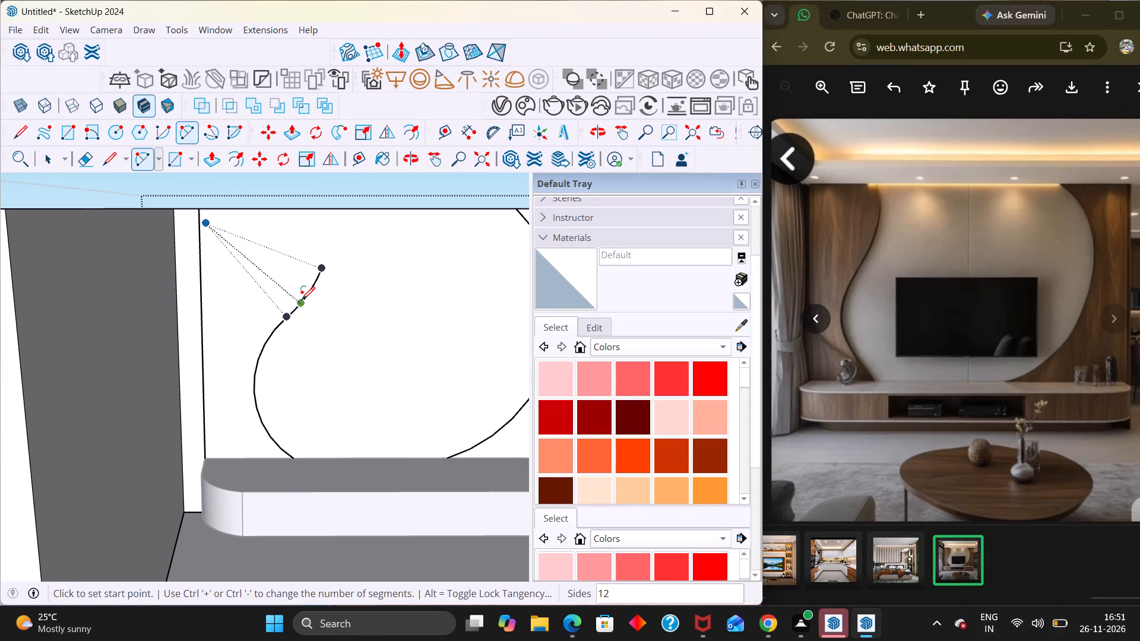
pyautogui.click(305, 297)
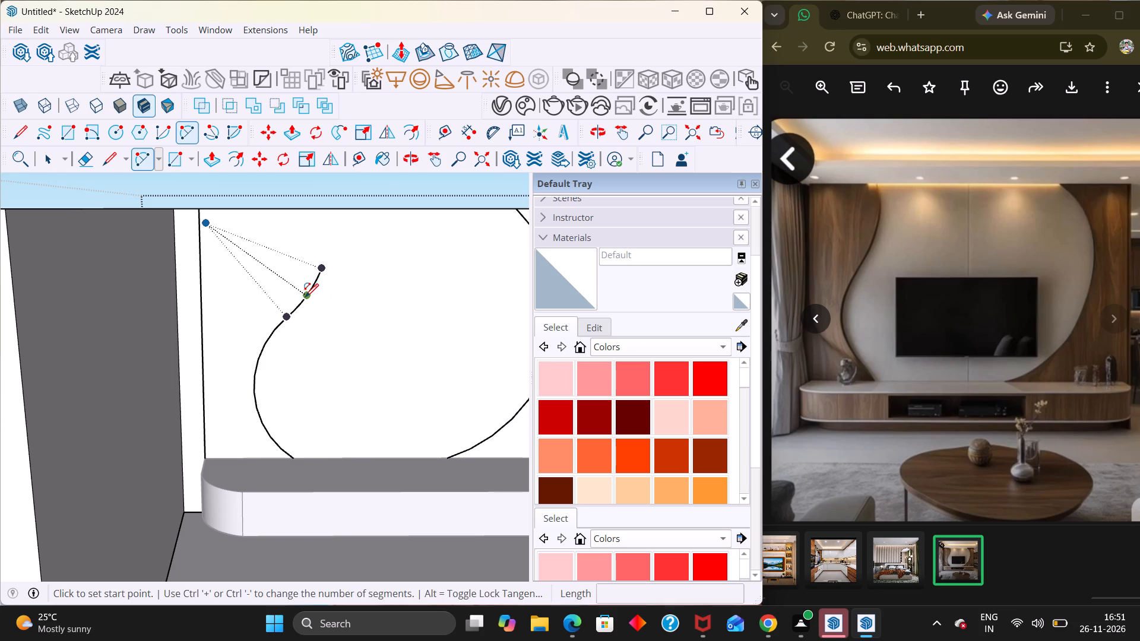
pyautogui.click(287, 212)
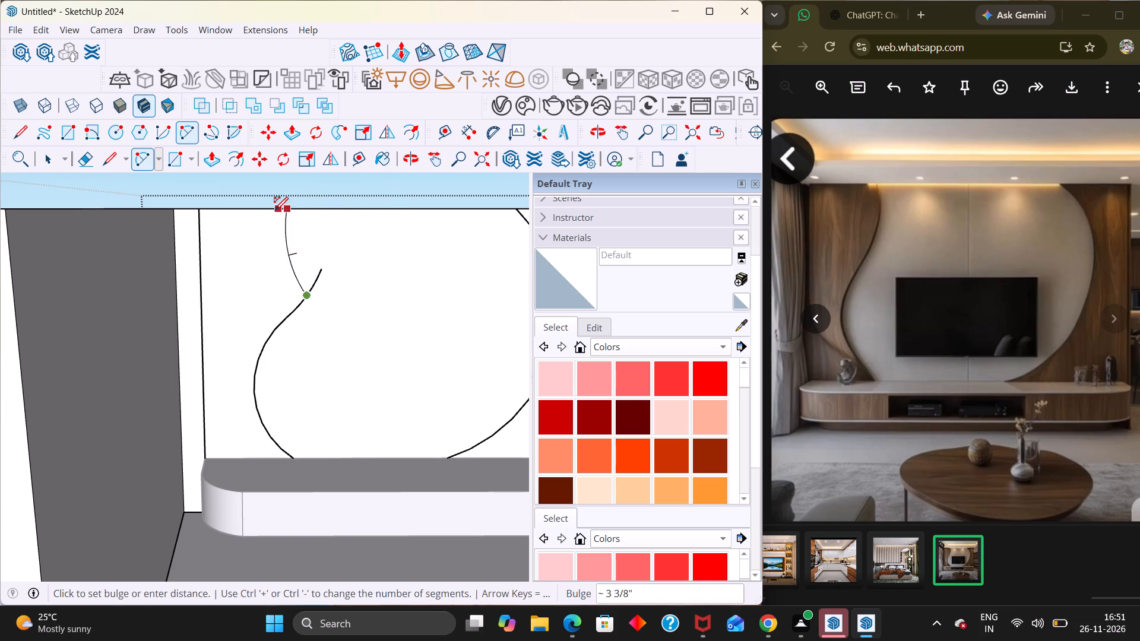
pyautogui.scroll(5, 308, 220)
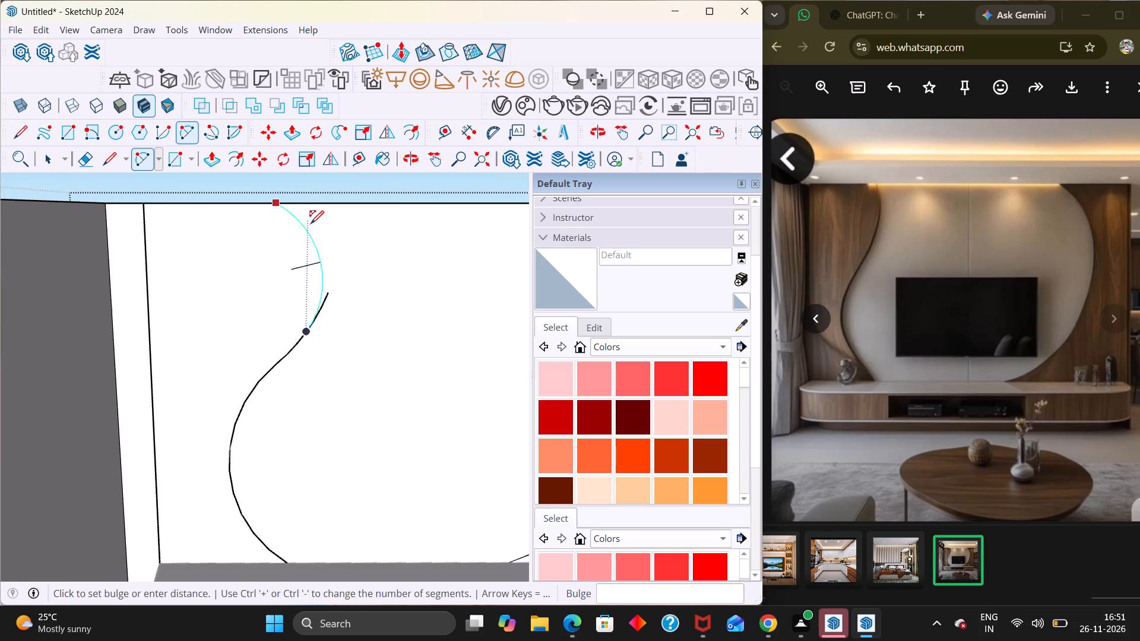
pyautogui.scroll(2, 311, 224)
pyautogui.click(322, 230)
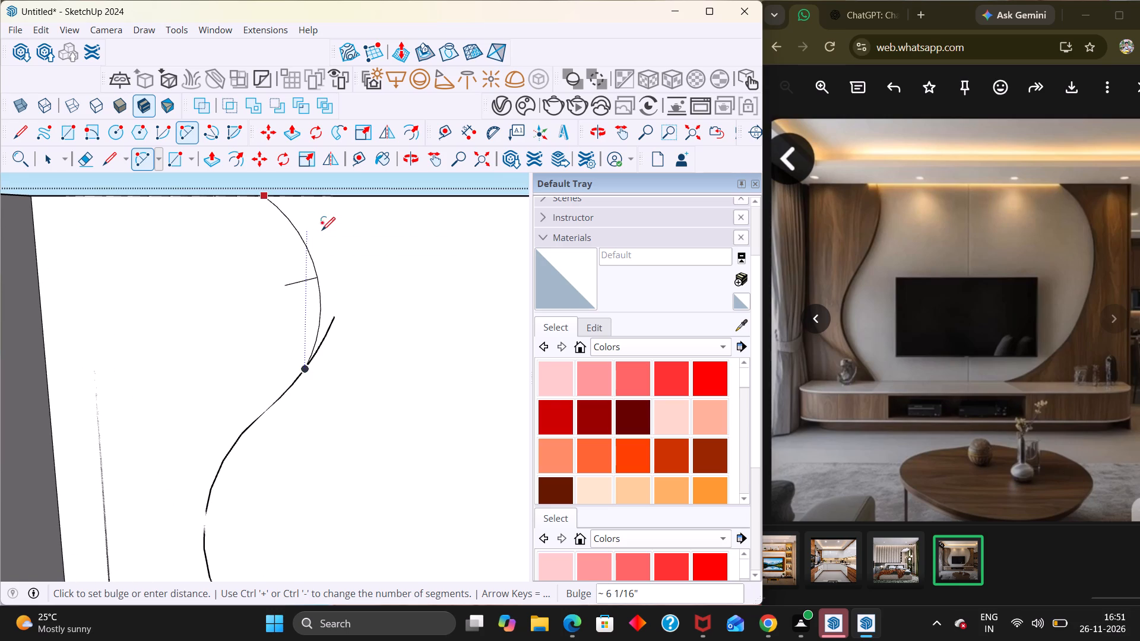
pyautogui.scroll(-2, 340, 325)
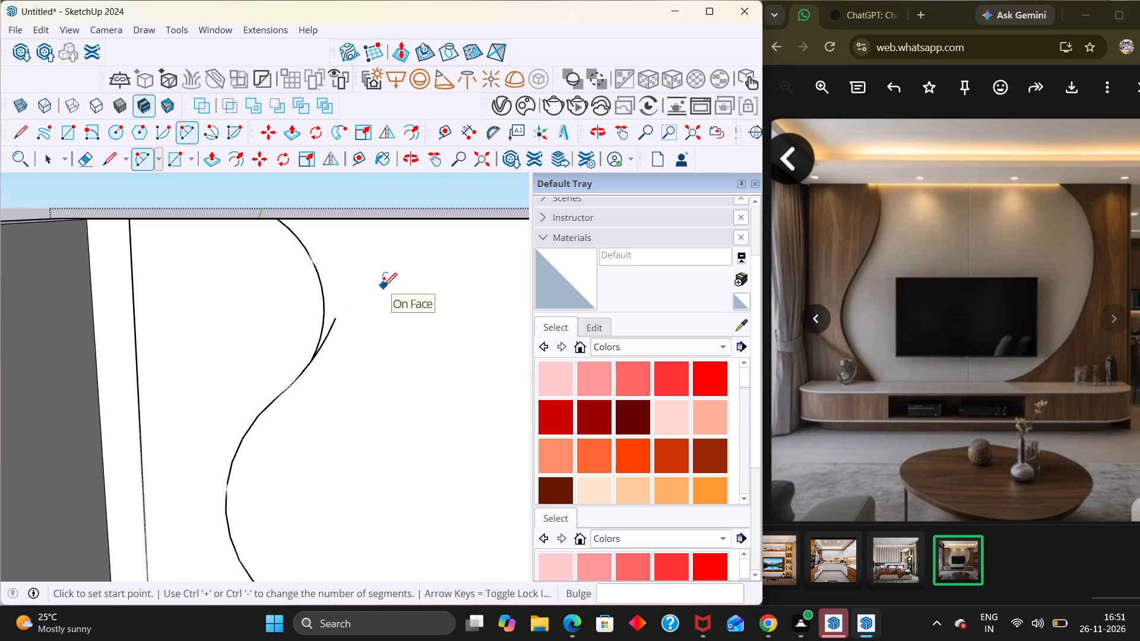
# Erase the leftover stub beside the new upper-left arc and leave the wall group.
pyautogui.press('e')
pyautogui.click(330, 322)
pyautogui.click(331, 325)
pyautogui.scroll(-5, 332, 316)
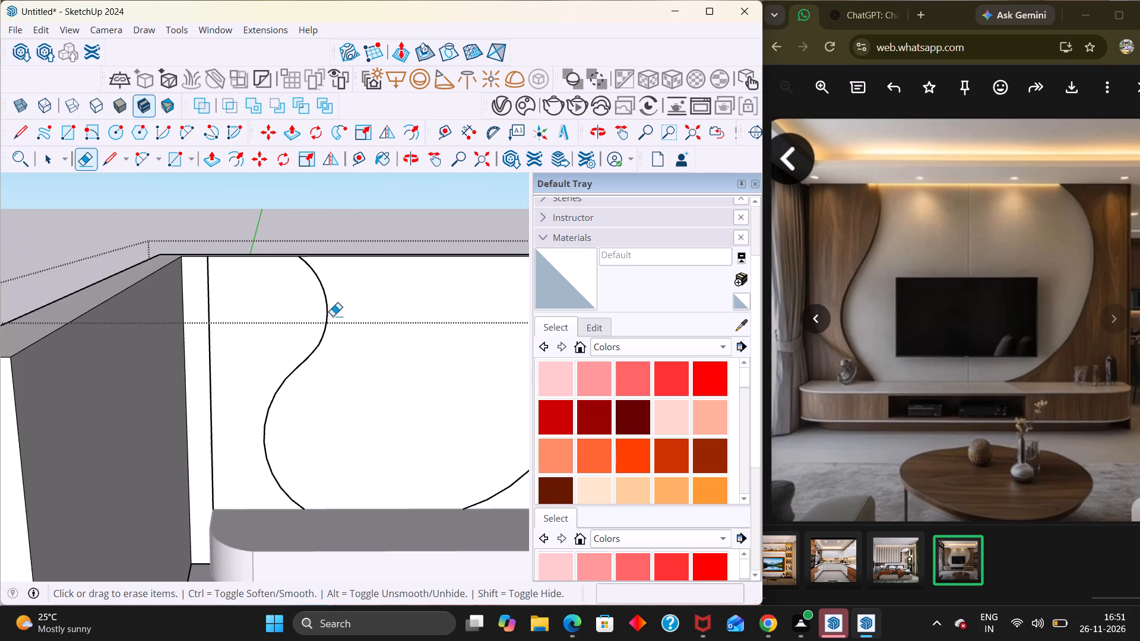
pyautogui.press('space')
pyautogui.click(339, 221)
# Inspect the back wall's areas on both sides of the curves to see whether they are separate faces.
pyautogui.scroll(-9, 332, 228)
pyautogui.moveTo(356, 335); pyautogui.dragTo(349, 309, button='middle')
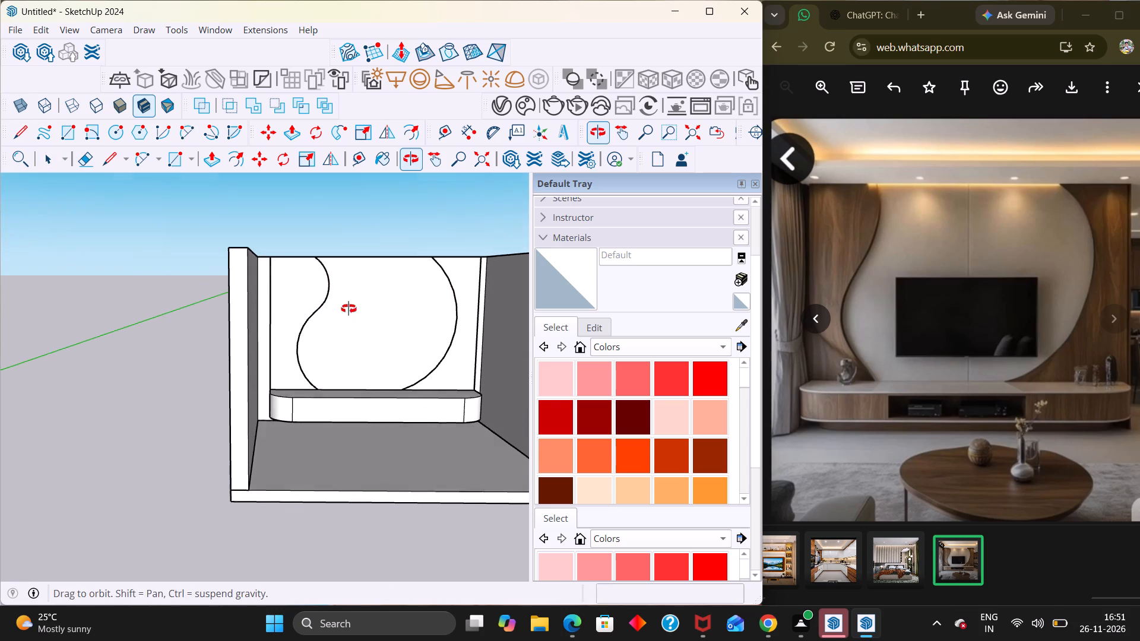
pyautogui.moveTo(349, 309); pyautogui.dragTo(346, 307, button='middle')
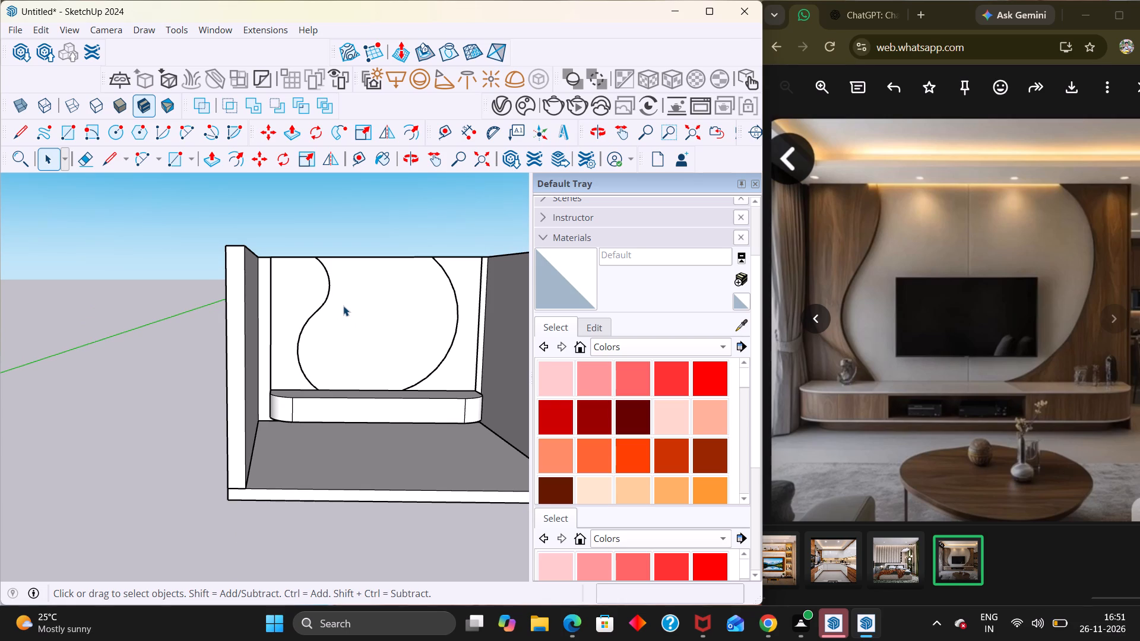
pyautogui.scroll(-2, 347, 309)
pyautogui.moveTo(373, 334); pyautogui.dragTo(362, 276, button='middle')
pyautogui.scroll(2, 363, 276)
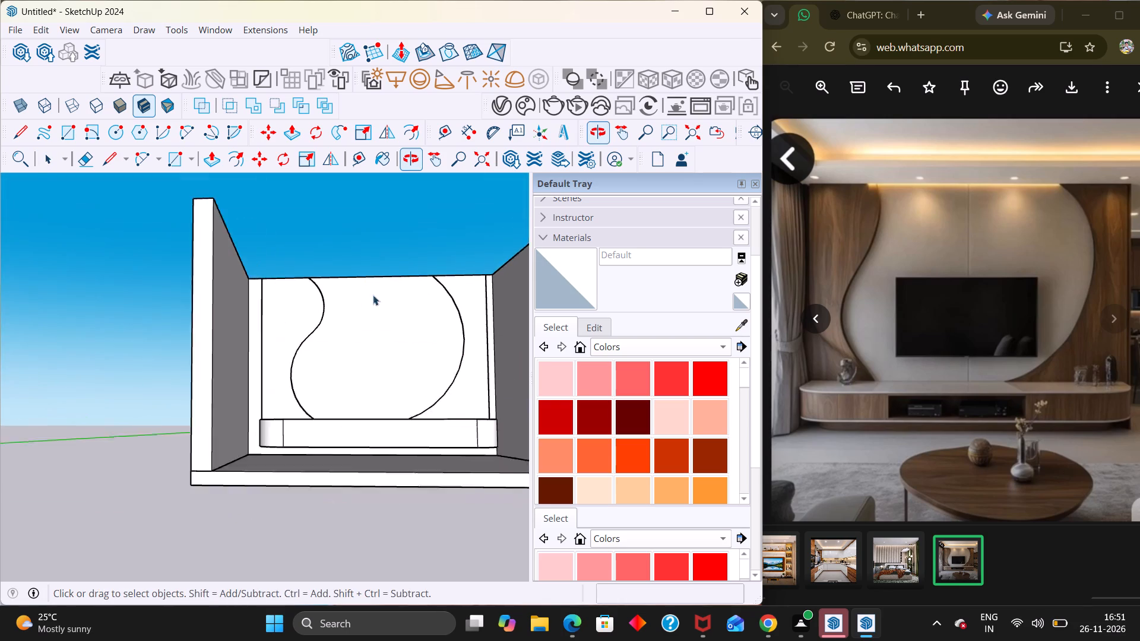
pyautogui.scroll(2, 373, 295)
pyautogui.moveTo(422, 319); pyautogui.dragTo(416, 389, button='middle')
pyautogui.click(422, 318)
pyautogui.click(422, 318)
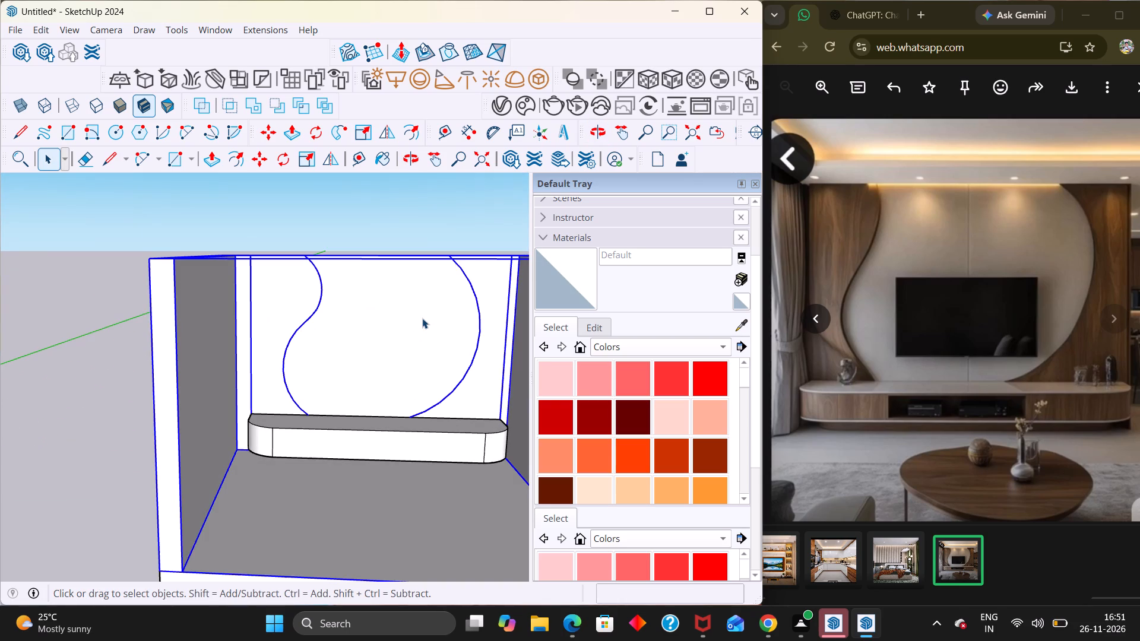
pyautogui.click(422, 318)
pyautogui.click(278, 289)
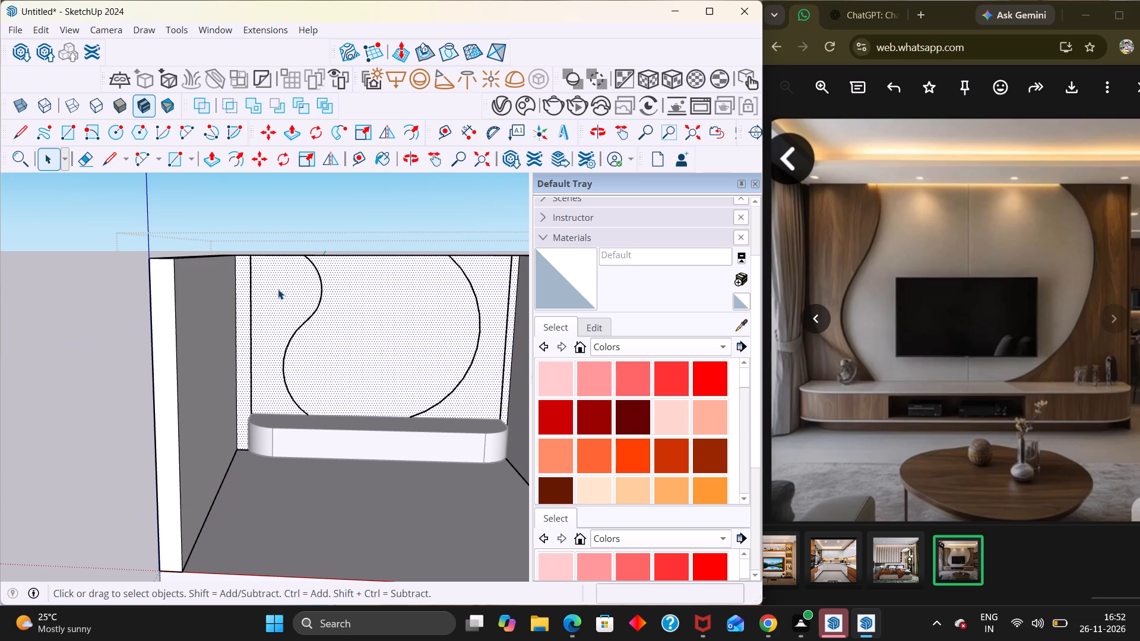
pyautogui.doubleClick(278, 289)
pyautogui.click(282, 297)
pyautogui.press('Escape')
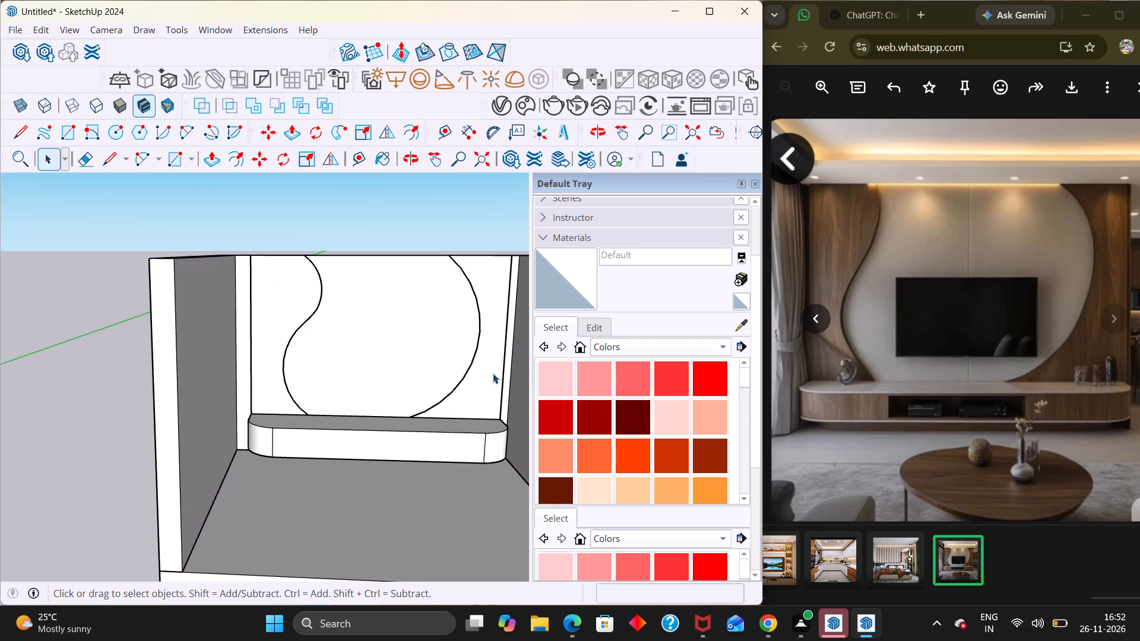
pyautogui.click(490, 374)
pyautogui.doubleClick(369, 354)
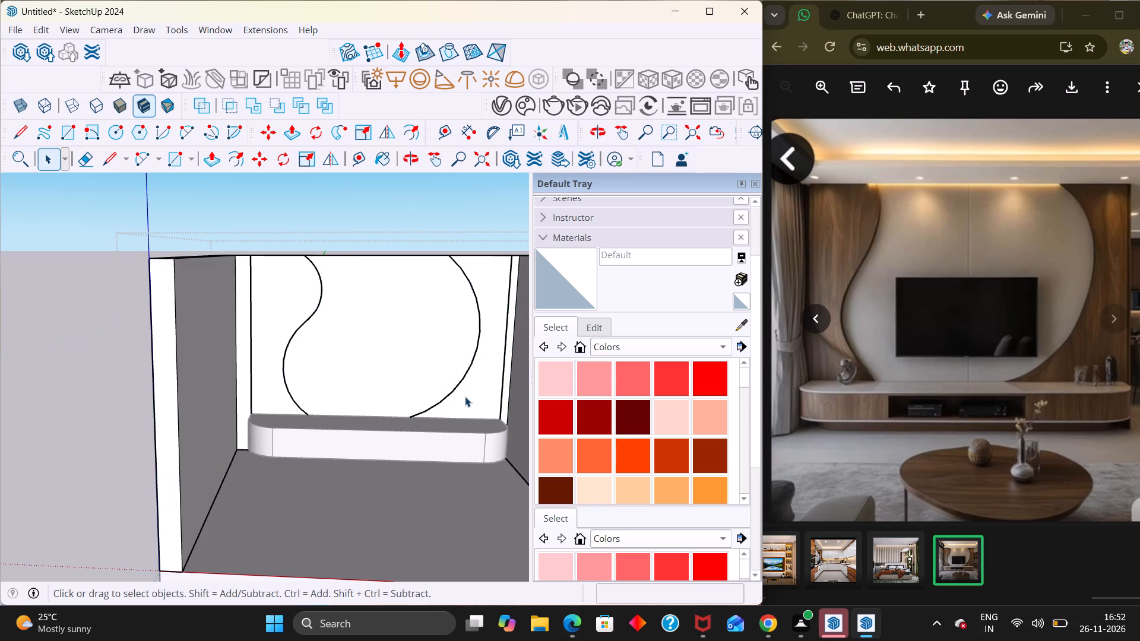
pyautogui.click(471, 400)
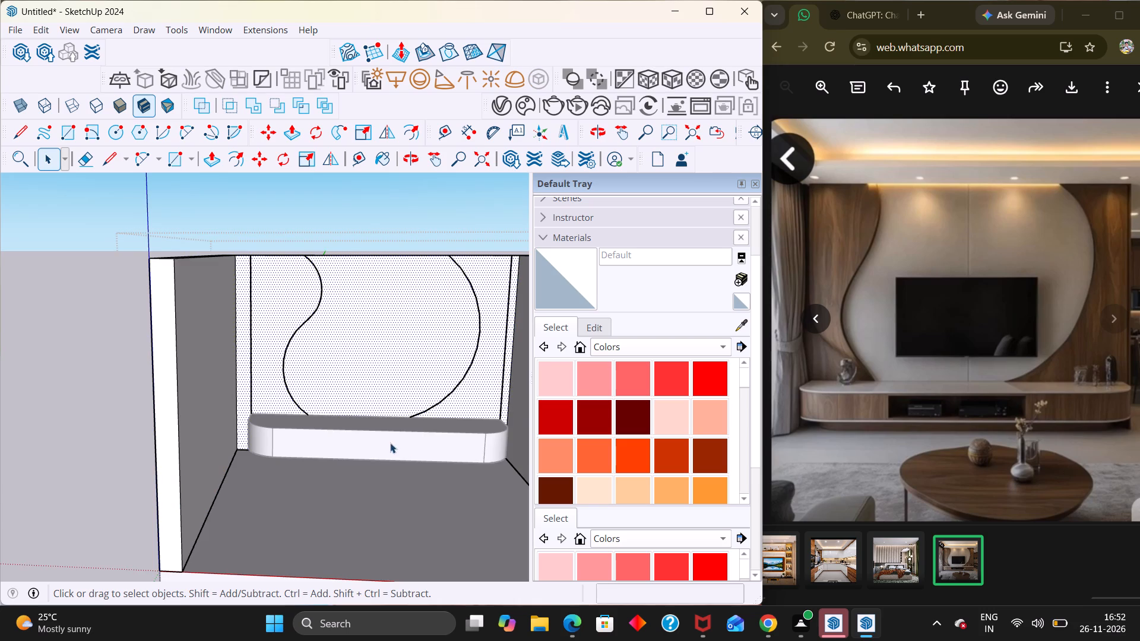
# Move the TV console inside the wall group by copying it, deleting the original and pasting it in place there.
pyautogui.scroll(3, 389, 443)
pyautogui.moveTo(379, 451); pyautogui.dragTo(368, 502, button='middle')
pyautogui.scroll(1, 248, 398)
pyautogui.press('Escape')
pyautogui.press('space')
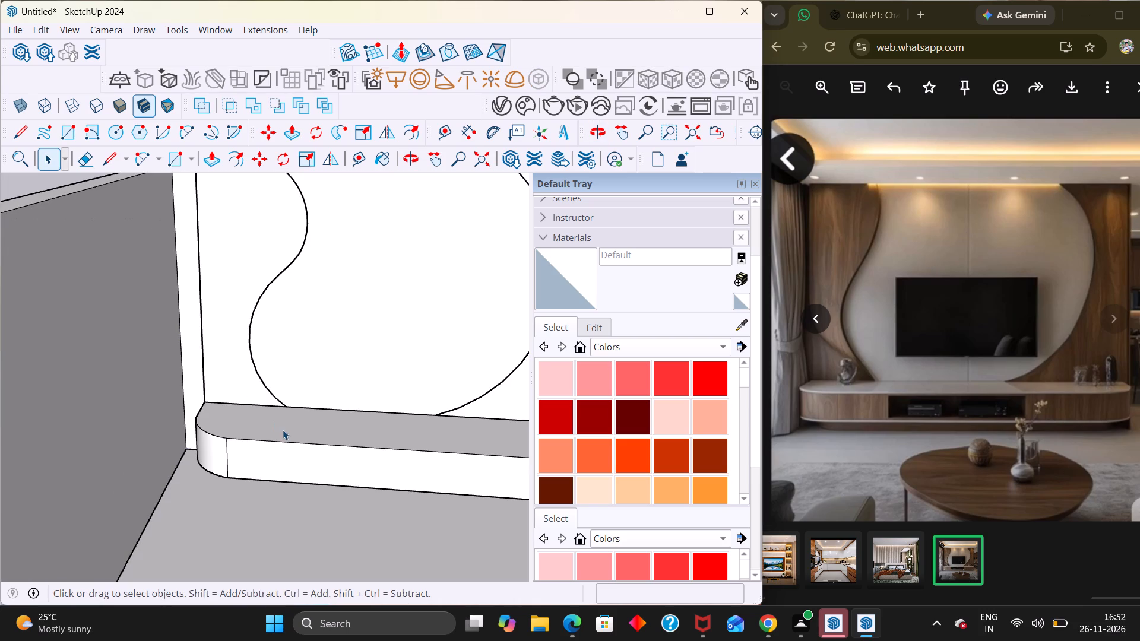
pyautogui.doubleClick(280, 439)
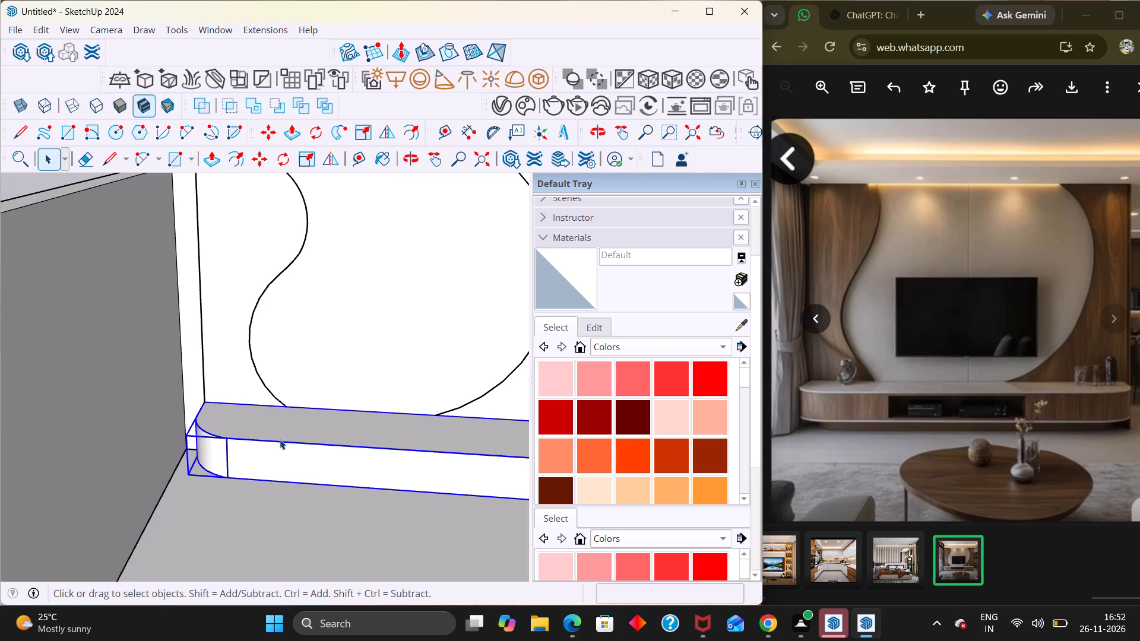
pyautogui.hotkey('ctrl', 'c')
pyautogui.press('Delete')
pyautogui.doubleClick(318, 354)
pyautogui.scroll(-6, 322, 355)
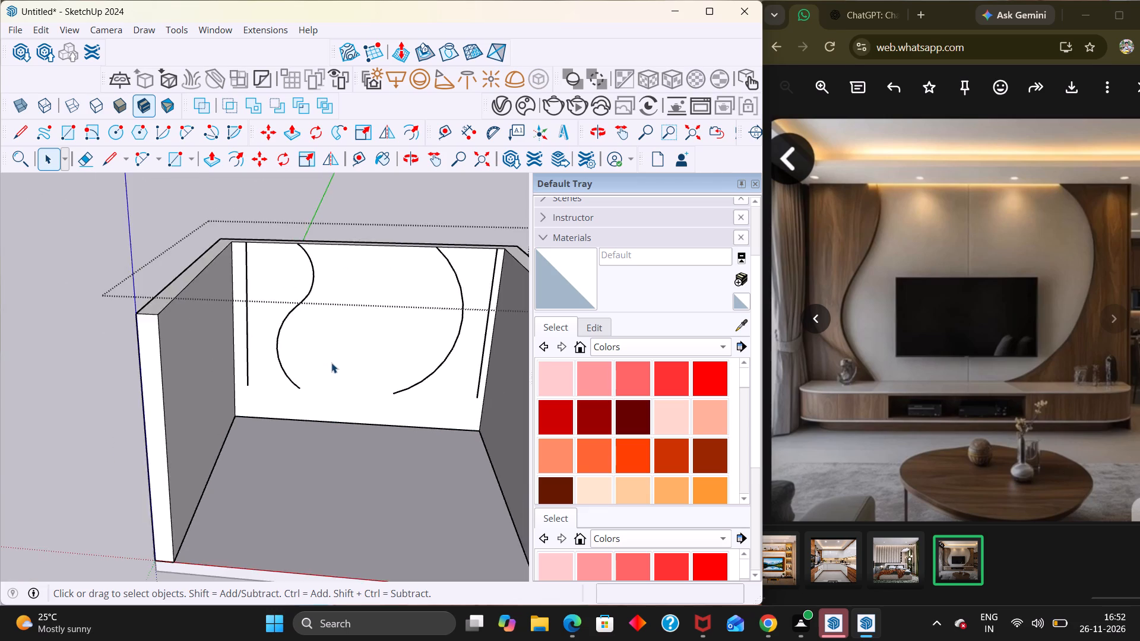
pyautogui.scroll(-3, 331, 363)
pyautogui.click(48, 28)
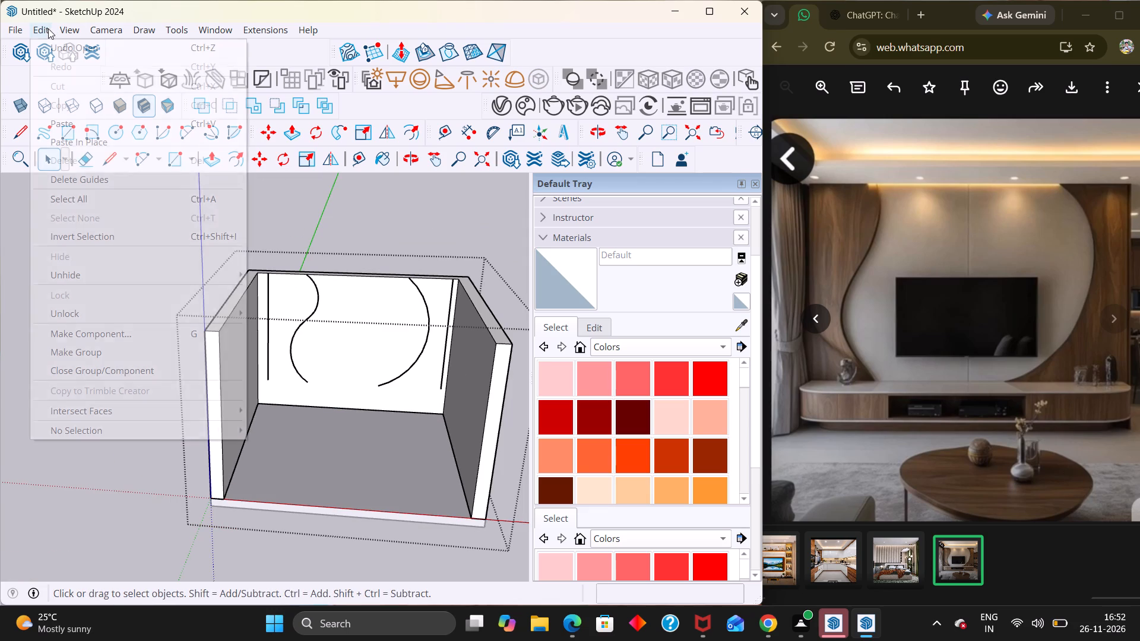
pyautogui.click(102, 145)
pyautogui.scroll(-4, 133, 251)
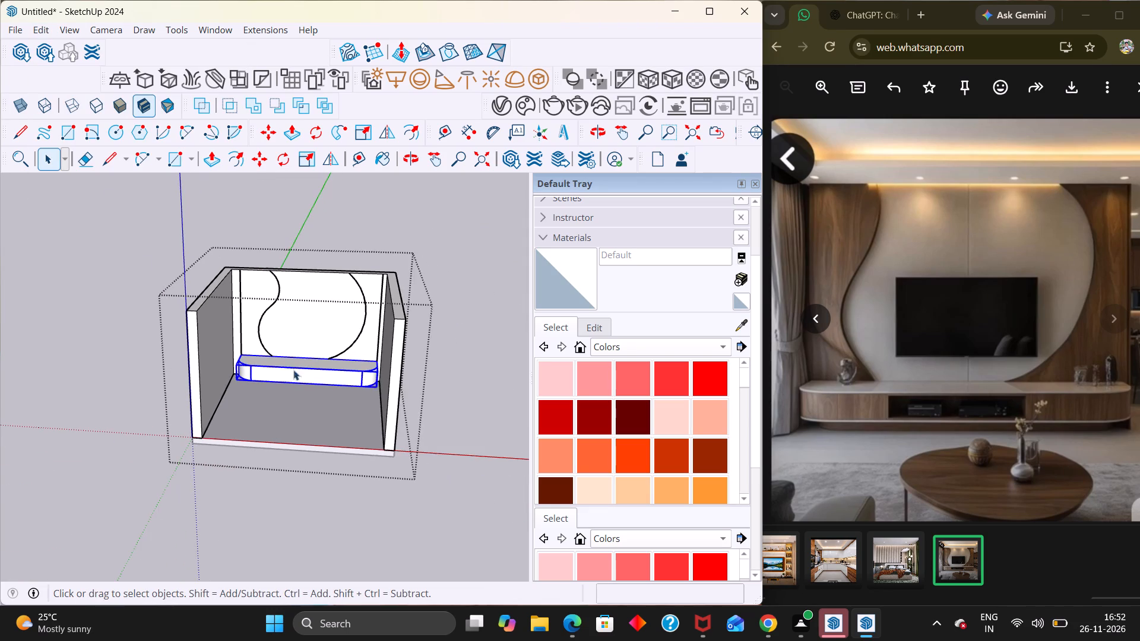
pyautogui.press('space')
pyautogui.click(426, 420)
# Recheck the back wall's face selection around the curves with the console inside the wall group.
pyautogui.moveTo(325, 348); pyautogui.dragTo(324, 281, button='middle')
pyautogui.doubleClick(301, 327)
pyautogui.click(302, 338)
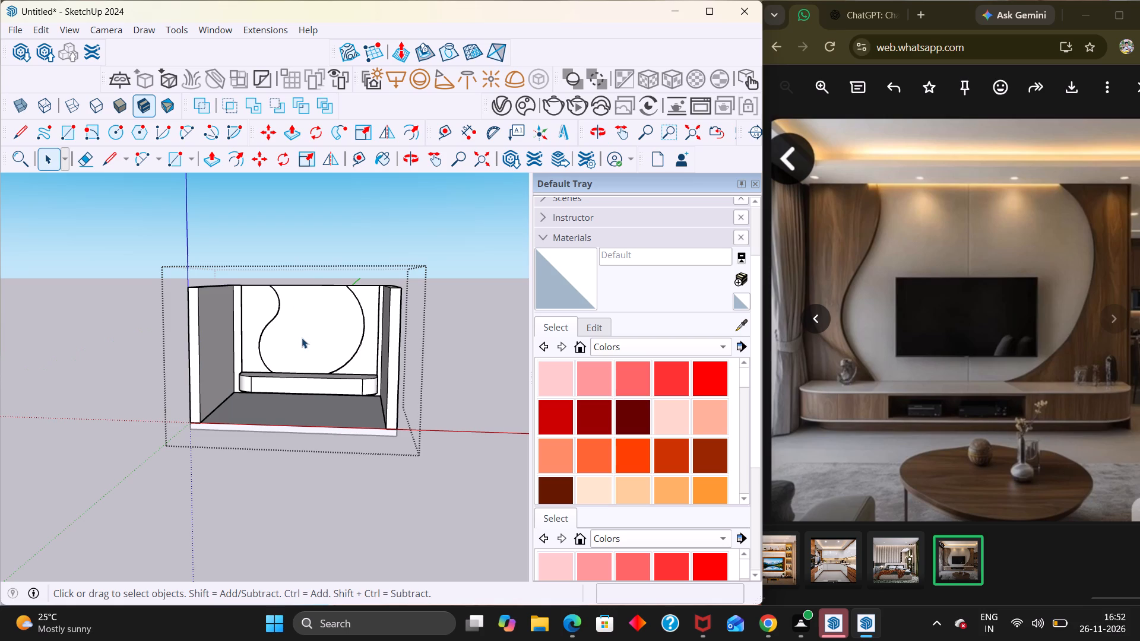
pyautogui.scroll(5, 302, 338)
pyautogui.moveTo(319, 365); pyautogui.dragTo(372, 377, button='middle')
pyautogui.scroll(3, 371, 377)
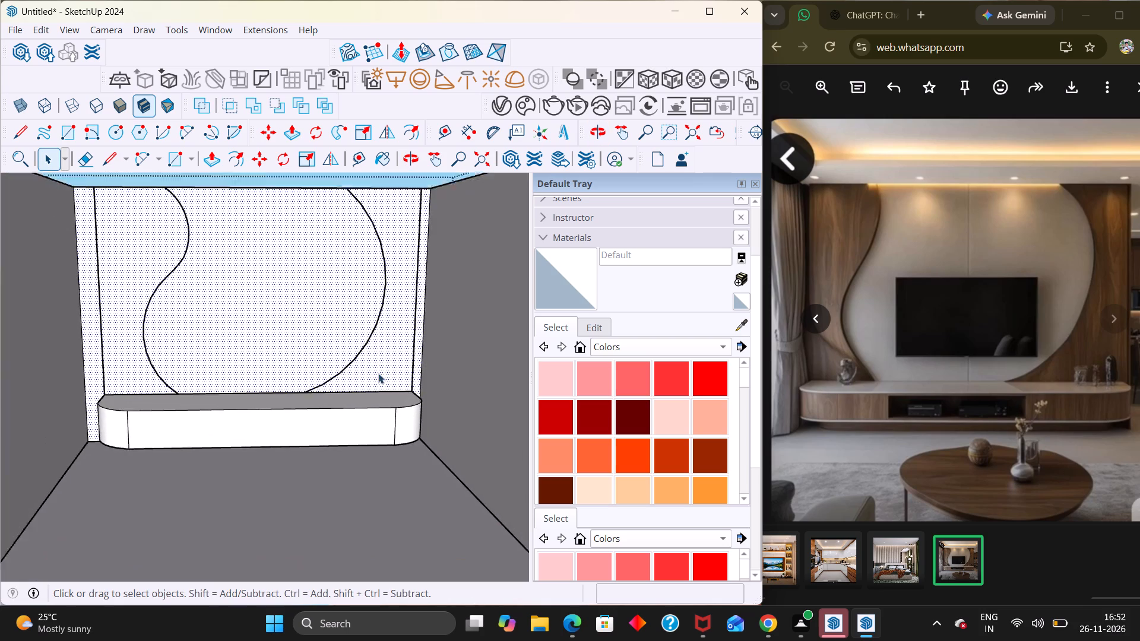
pyautogui.scroll(1, 378, 373)
pyautogui.click(386, 375)
pyautogui.scroll(-5, 318, 368)
pyautogui.click(316, 334)
pyautogui.doubleClick(369, 285)
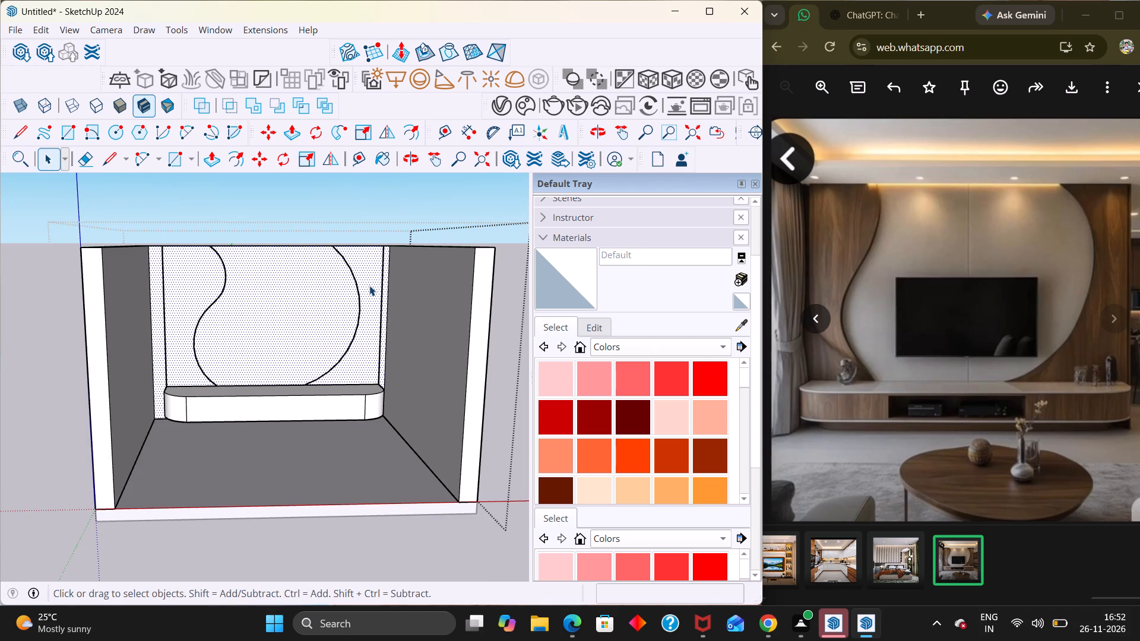
pyautogui.scroll(7, 332, 245)
pyautogui.scroll(-3, 368, 284)
pyautogui.press('Escape')
pyautogui.press('`')
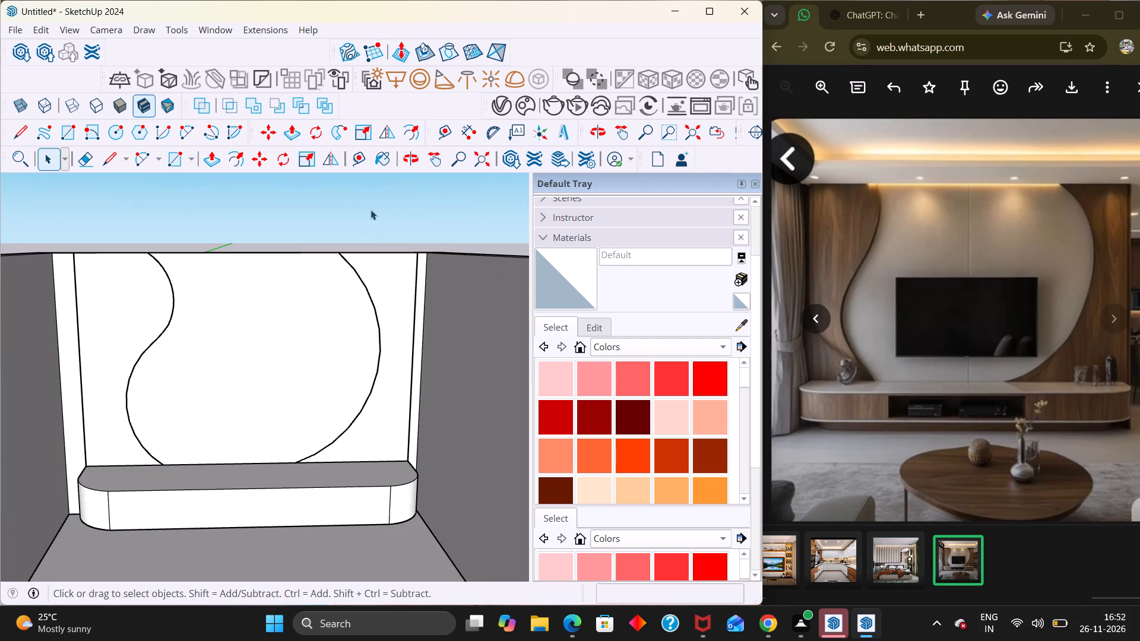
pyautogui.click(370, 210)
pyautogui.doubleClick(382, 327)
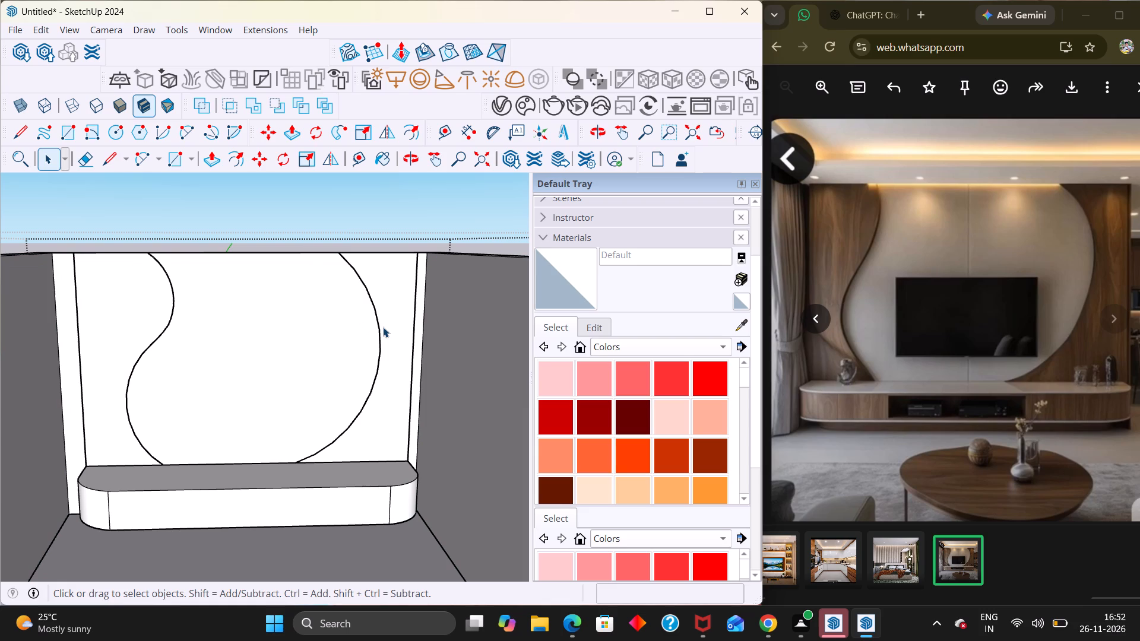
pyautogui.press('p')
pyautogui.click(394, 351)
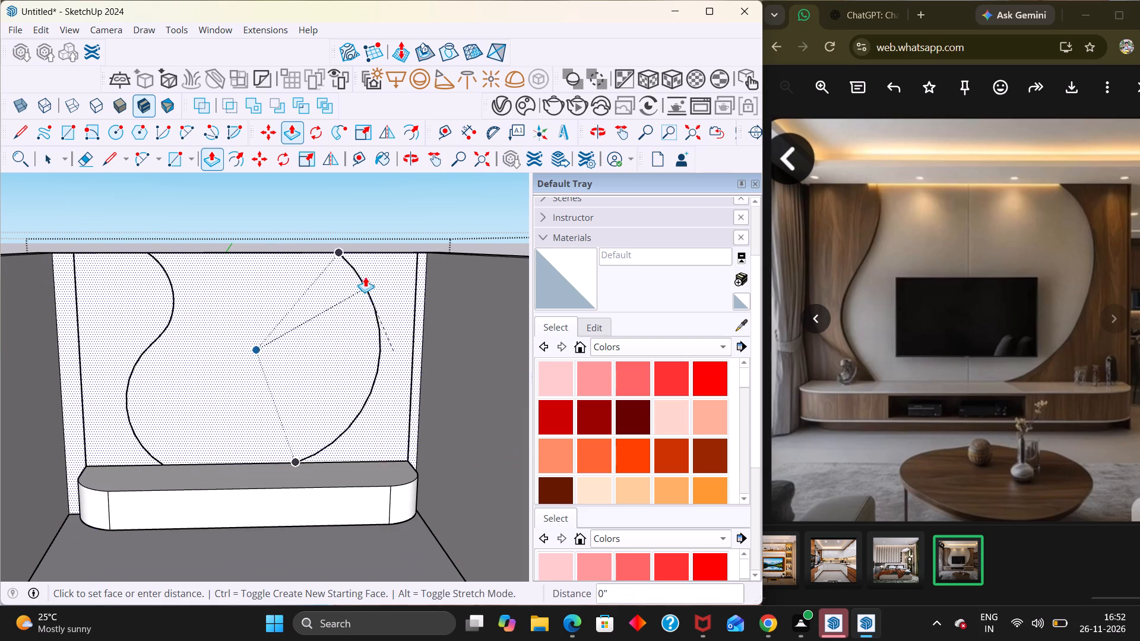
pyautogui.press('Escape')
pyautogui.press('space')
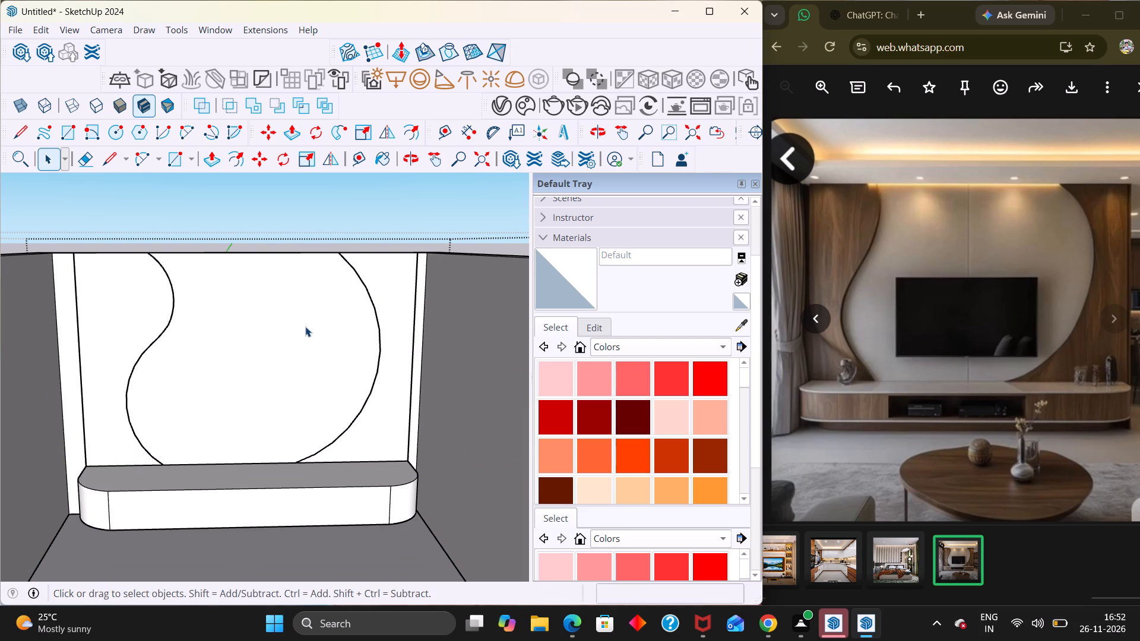
# Examine the back wall's face and its connected geometry inside the wall group to see how the curves divide it.
pyautogui.moveTo(338, 341); pyautogui.dragTo(313, 371, button='middle')
pyautogui.click(261, 354)
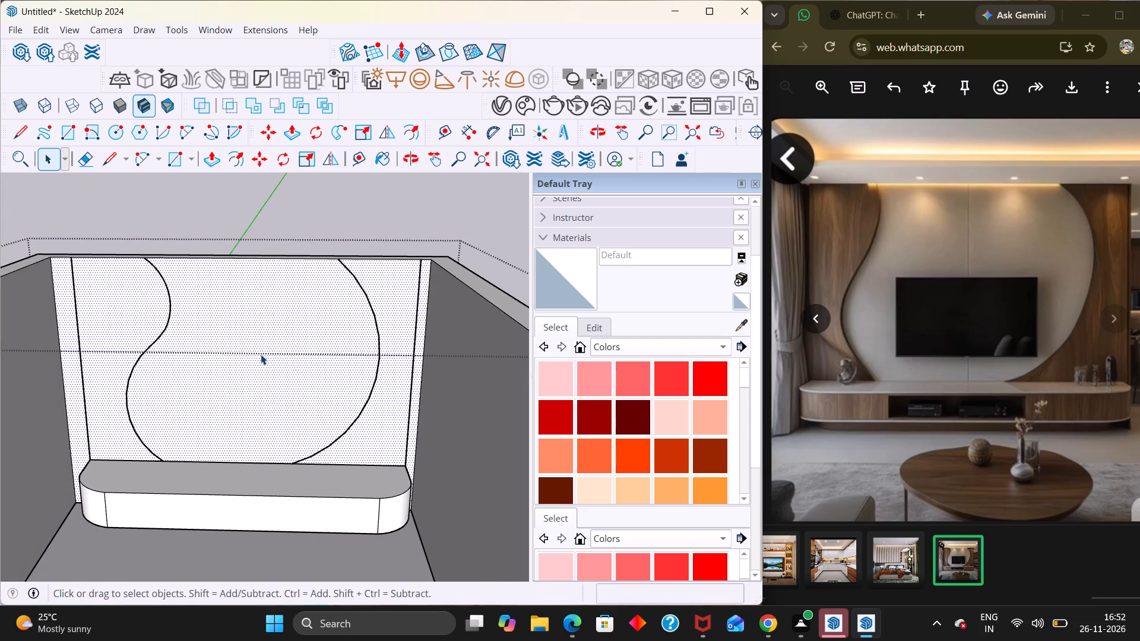
pyautogui.doubleClick(261, 354)
pyautogui.click(261, 354)
pyautogui.doubleClick(261, 354)
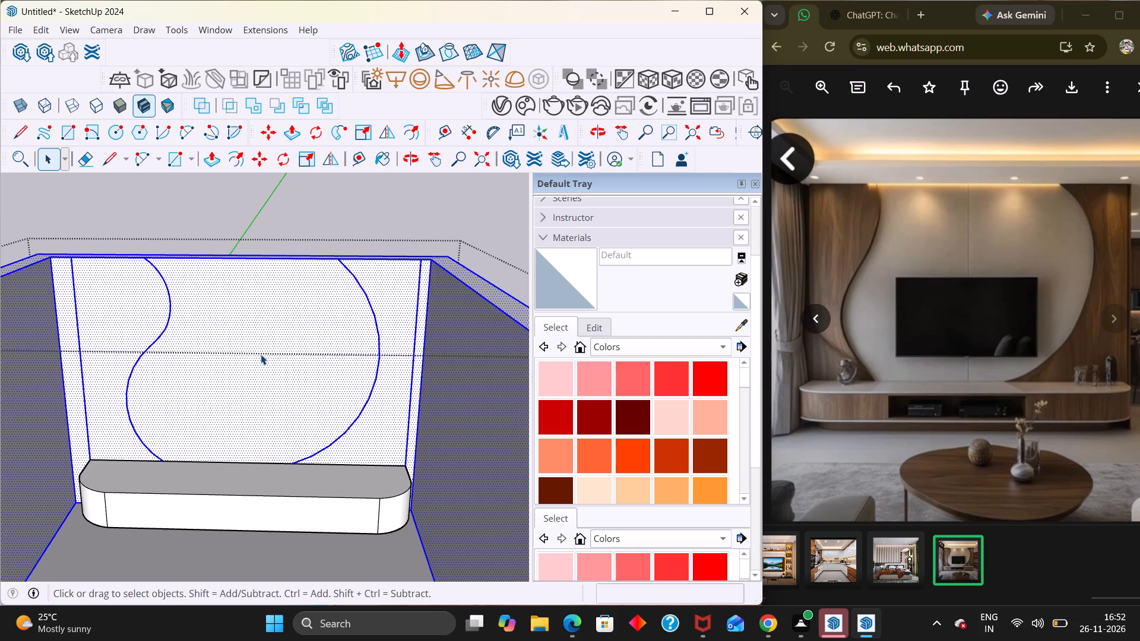
pyautogui.scroll(-6, 264, 350)
pyautogui.tripleClick(275, 358)
pyautogui.click(318, 270)
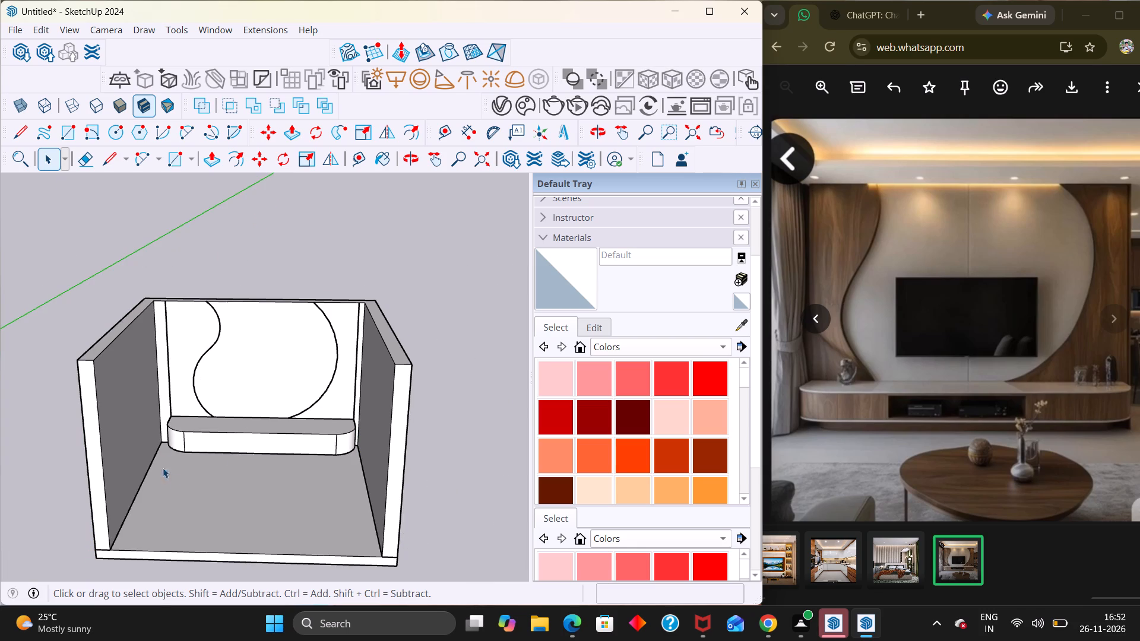
pyautogui.tripleClick(259, 398)
pyautogui.click(254, 386)
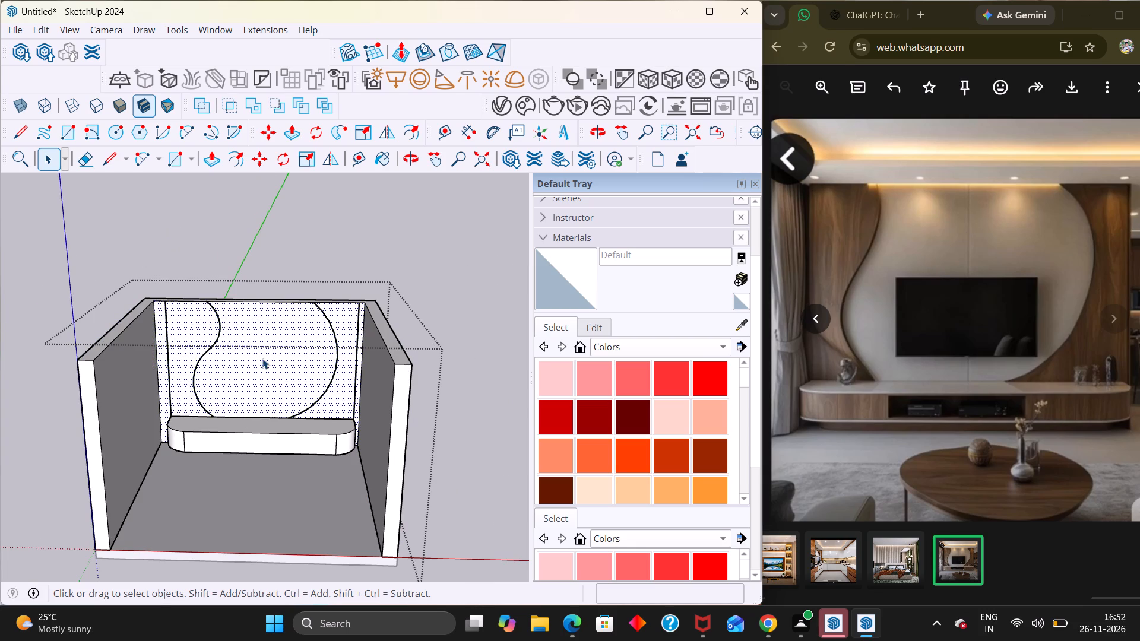
# Draw a line along the back wall's top edge from the vertical line beside the S-curve to the S-curve's upper end.
pyautogui.scroll(5, 160, 283)
pyautogui.scroll(2, 206, 308)
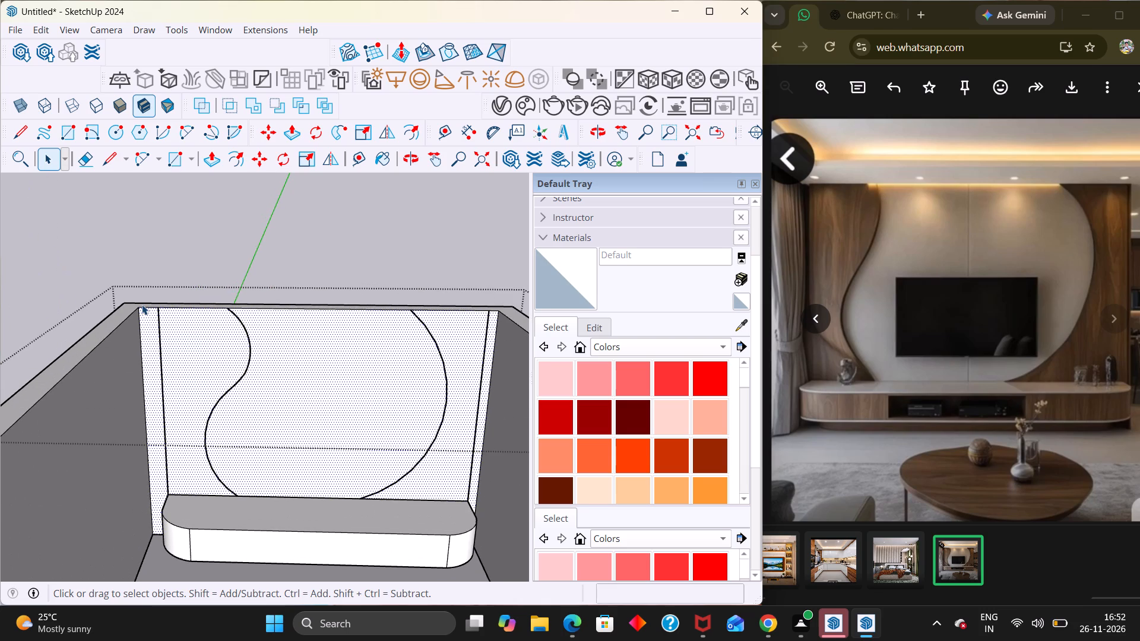
pyautogui.press('l')
pyautogui.click(160, 308)
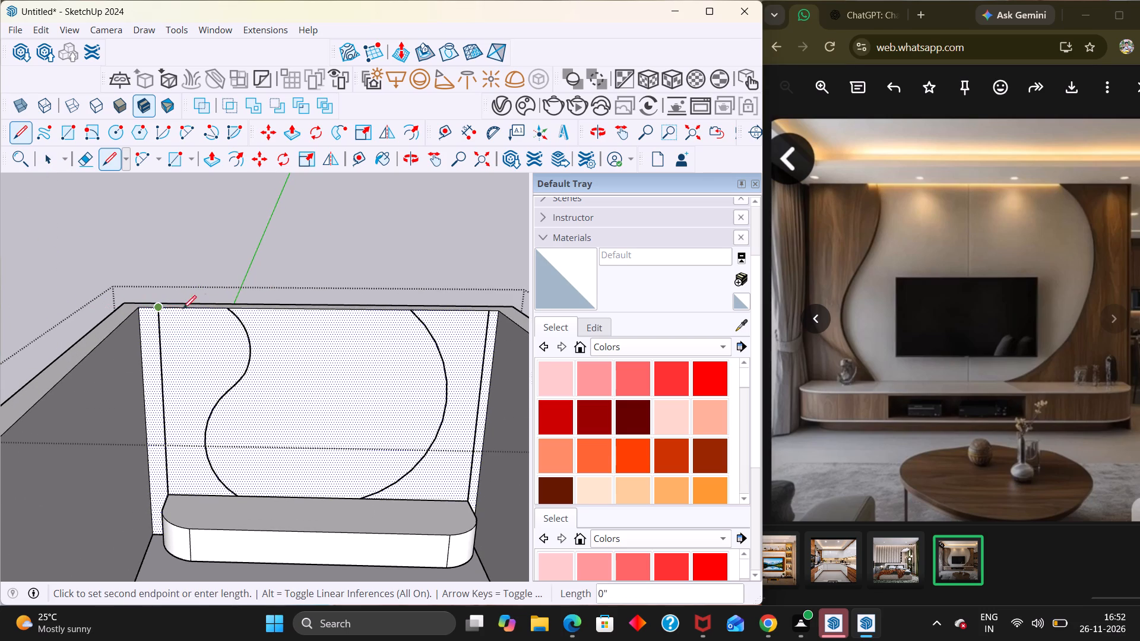
pyautogui.click(224, 308)
pyautogui.press('space')
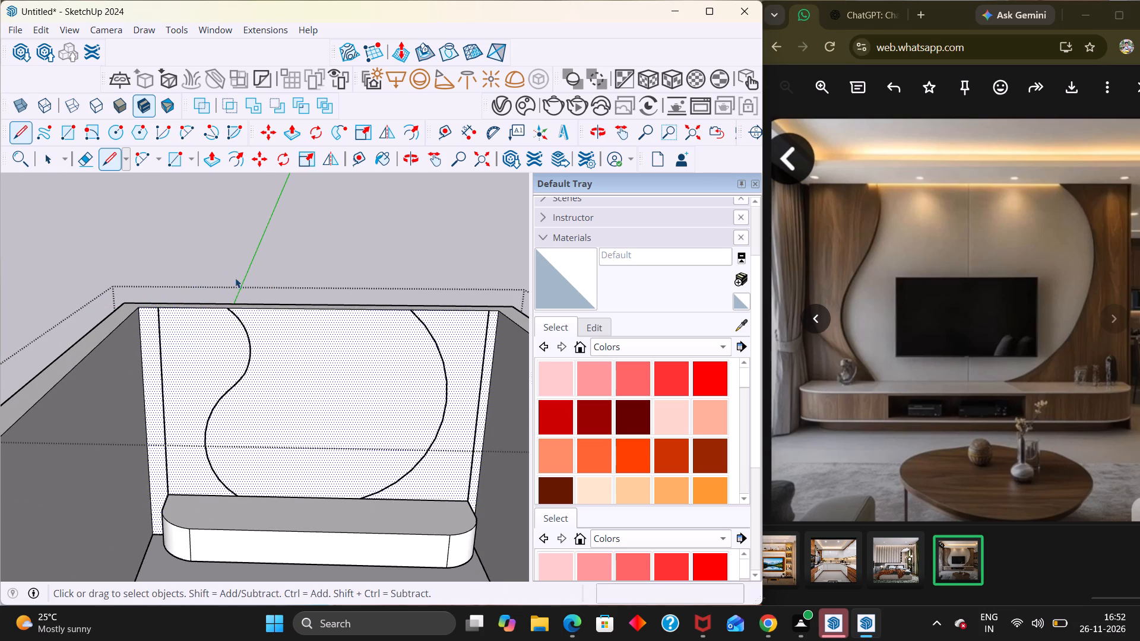
# Recheck the back wall's face selection around the S-curve and examine the geometry connected to it.
pyautogui.click(265, 398)
pyautogui.click(203, 373)
pyautogui.click(284, 254)
pyautogui.tripleClick(194, 366)
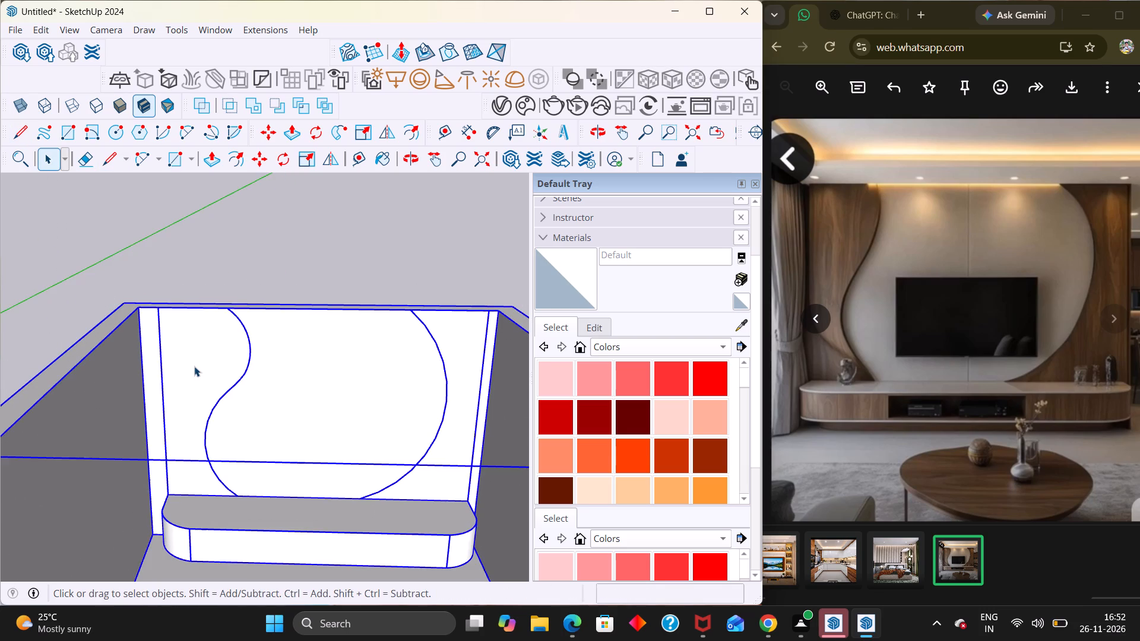
pyautogui.click(197, 362)
pyautogui.click(214, 356)
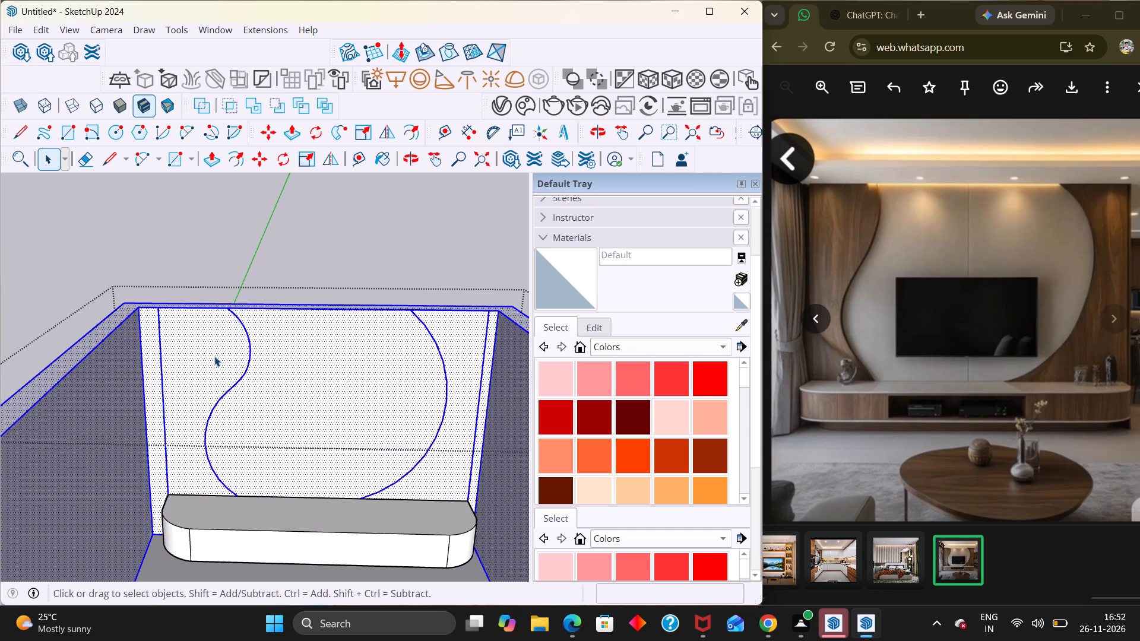
pyautogui.click(214, 356)
pyautogui.doubleClick(188, 363)
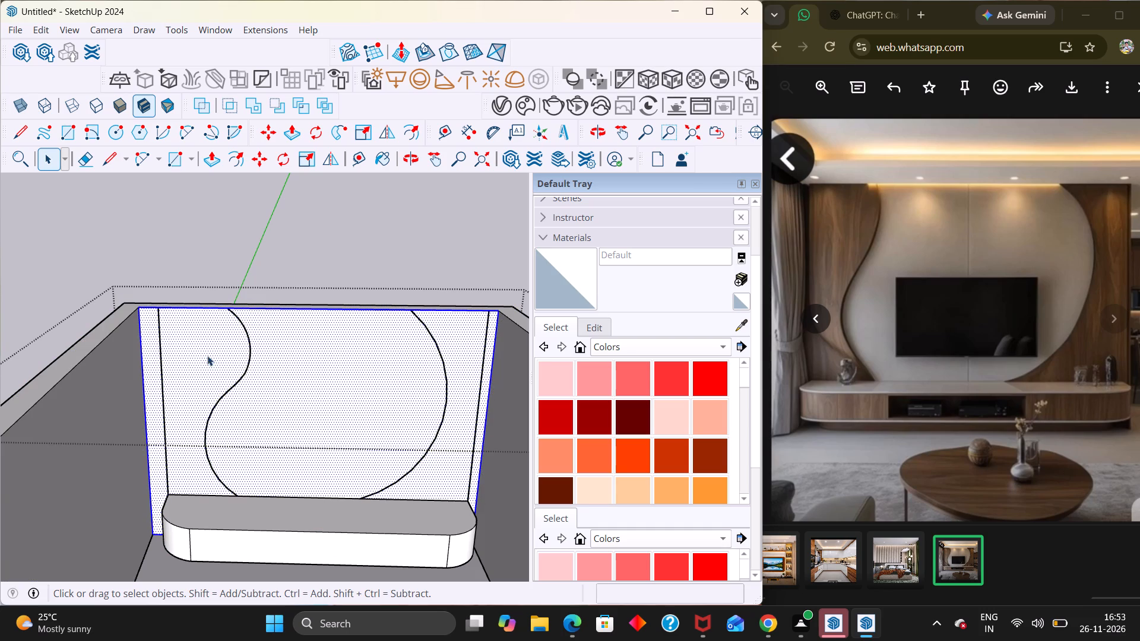
pyautogui.press('Escape')
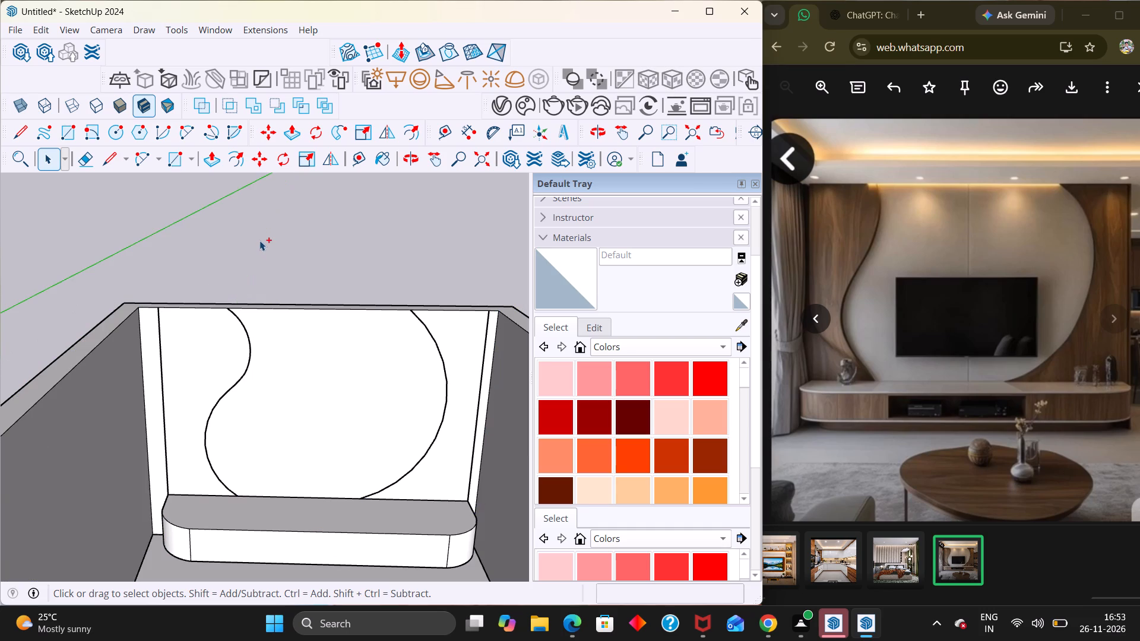
# Move the TV console, curved outlines and two vertical lines out of the wall group by copying, deleting and pasting them in place outside it.
pyautogui.hotkey('ctrl', 'z')
pyautogui.doubleClick(213, 510)
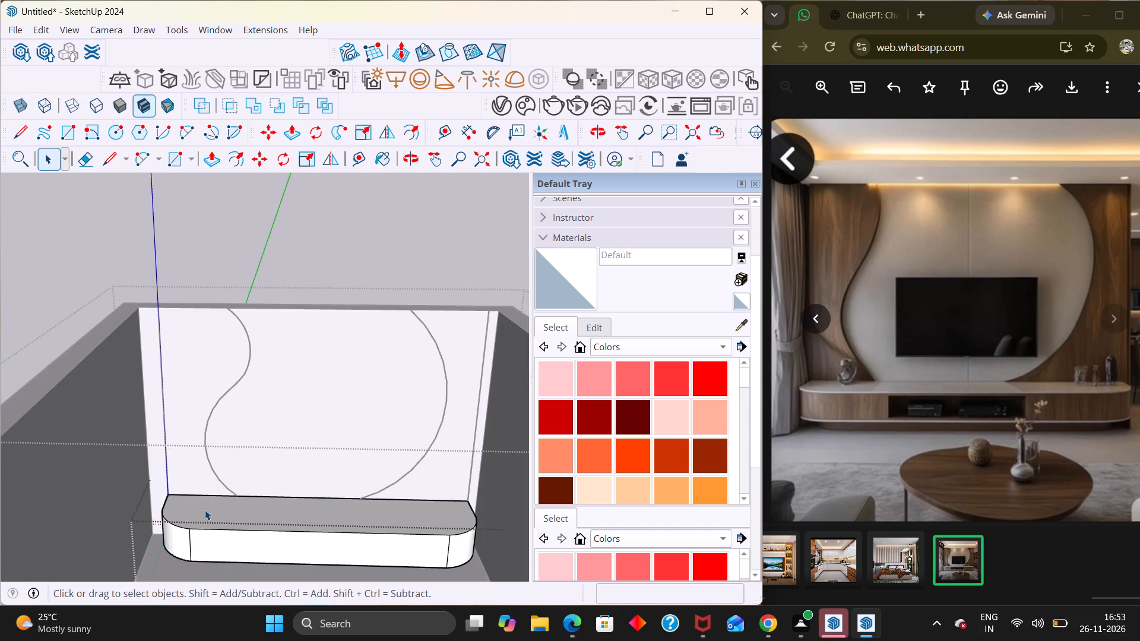
pyautogui.click(198, 512)
pyautogui.press('Escape')
pyautogui.click(211, 553)
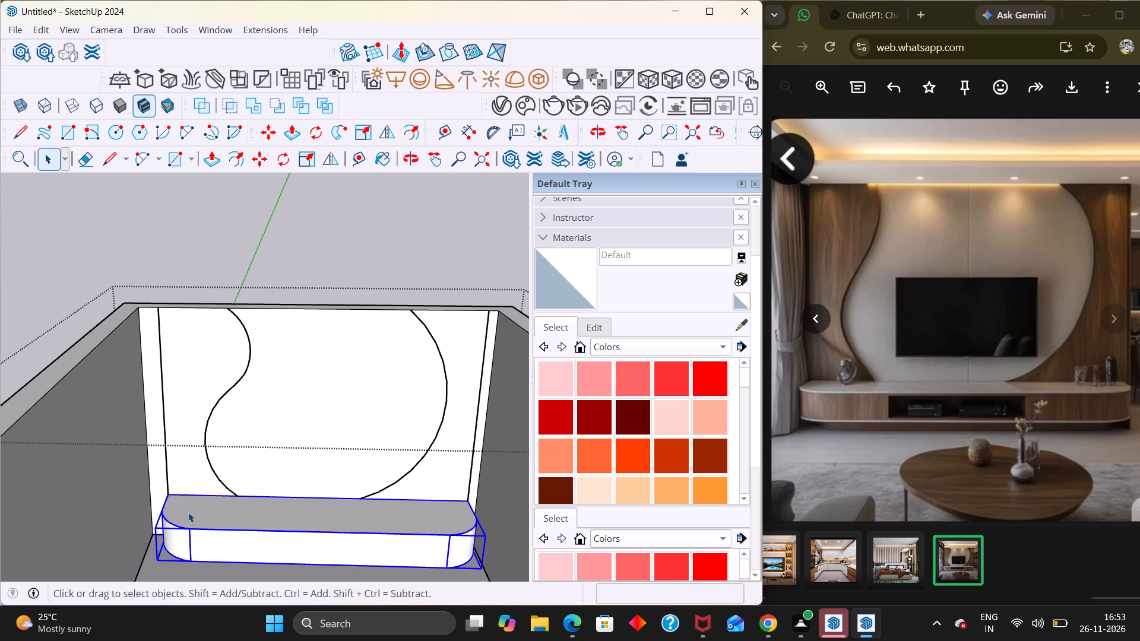
pyautogui.keyDown('shift'); pyautogui.click(167, 480); pyautogui.keyUp('shift')
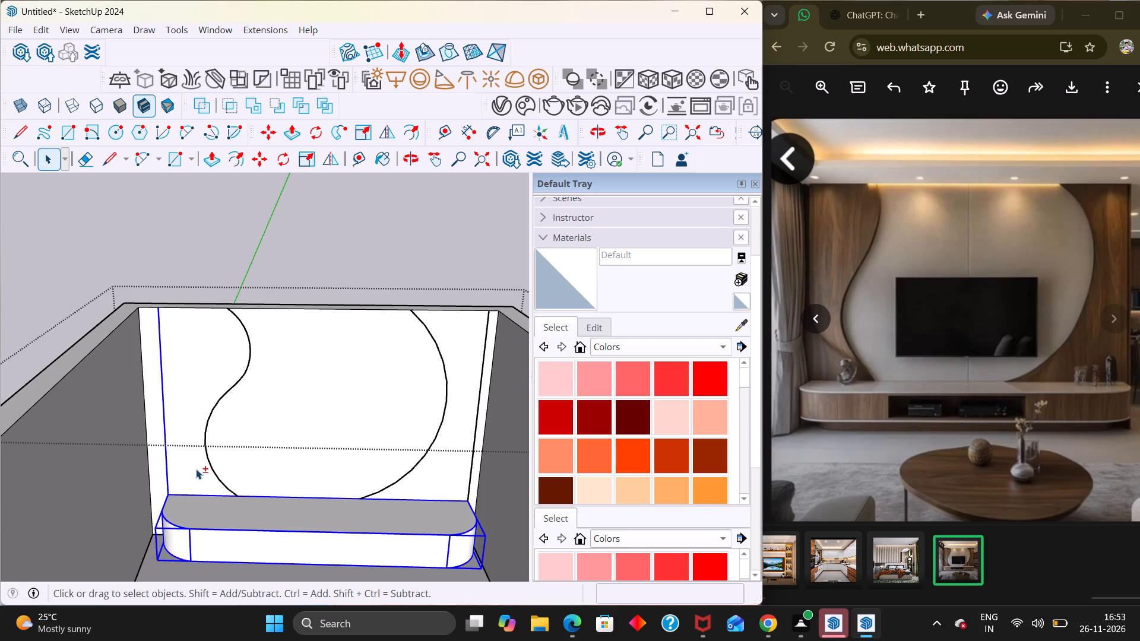
pyautogui.keyDown('shift'); pyautogui.click(208, 460); pyautogui.keyUp('shift')
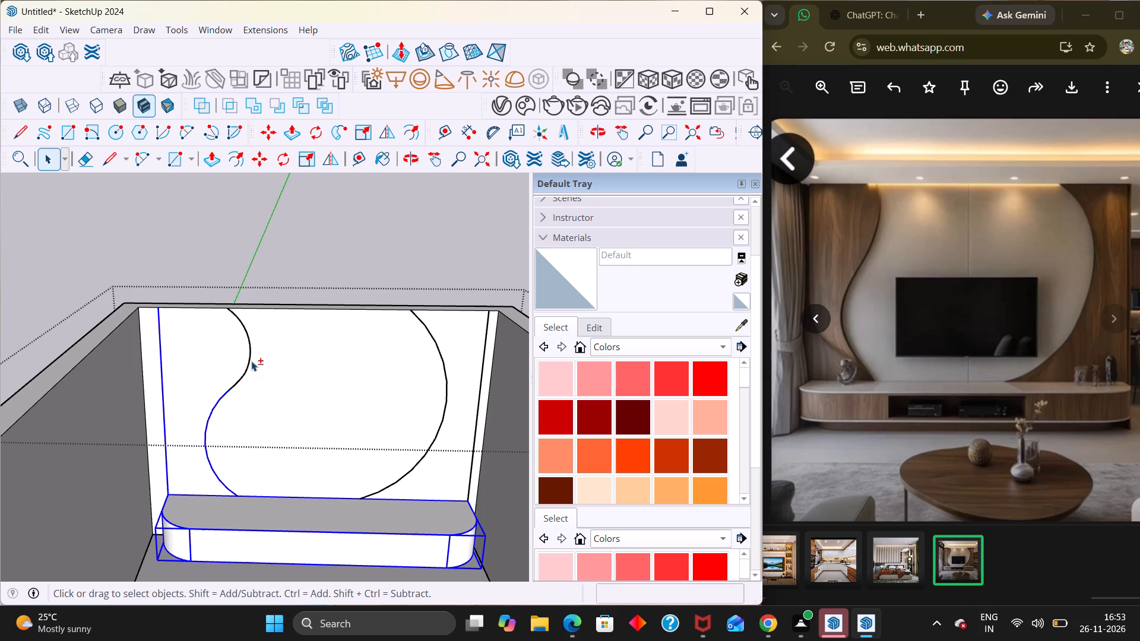
pyautogui.keyDown('shift'); pyautogui.click(249, 361); pyautogui.keyUp('shift')
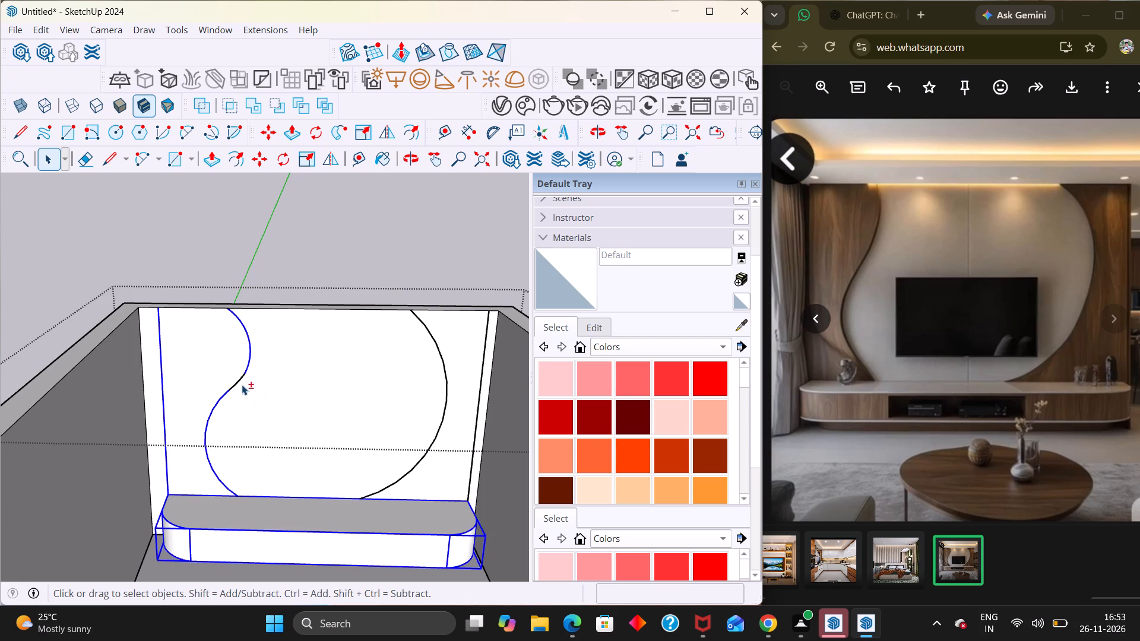
pyautogui.keyDown('shift'); pyautogui.click(240, 377); pyautogui.keyUp('shift')
pyautogui.keyDown('shift'); pyautogui.click(389, 486); pyautogui.keyUp('shift')
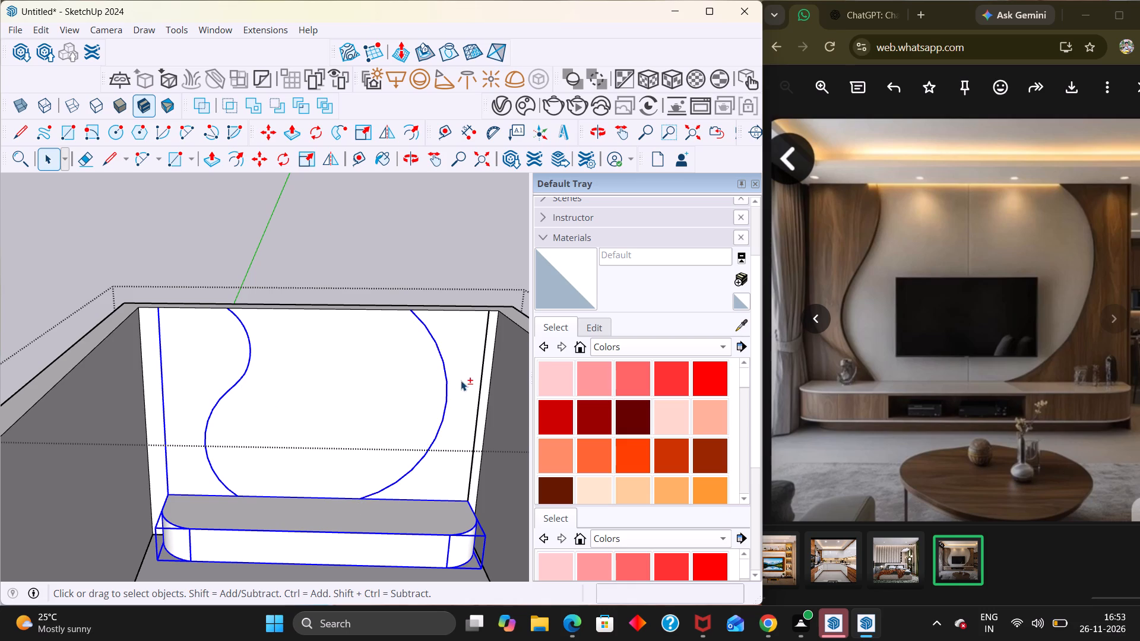
pyautogui.keyDown('shift'); pyautogui.click(477, 408); pyautogui.keyUp('shift')
pyautogui.hotkey('ctrl', 'c')
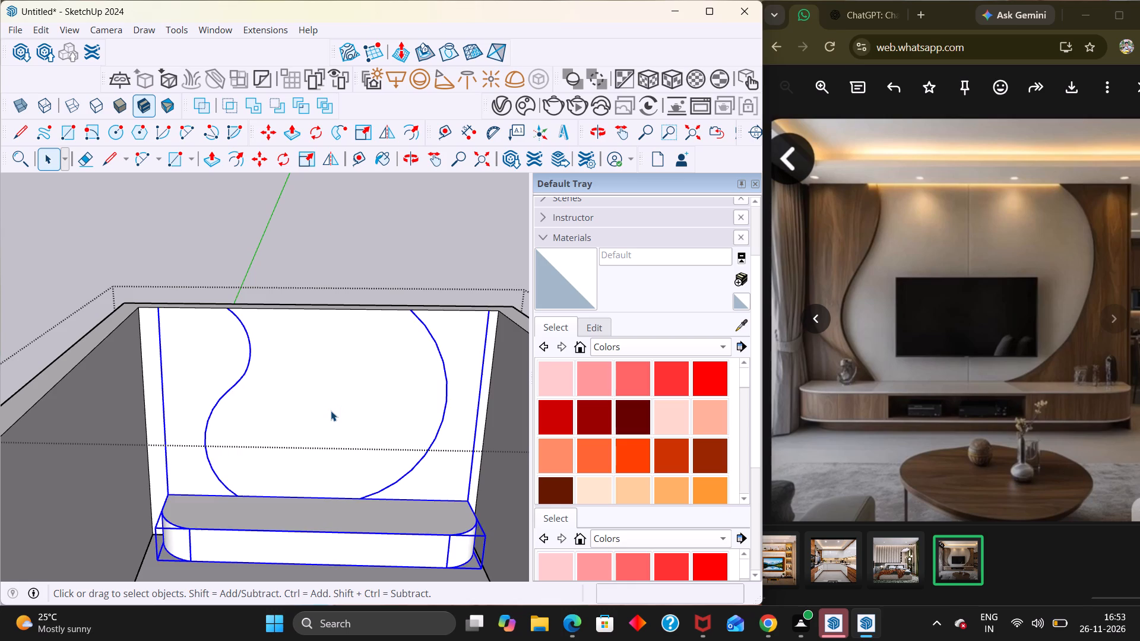
pyautogui.press('Delete')
pyautogui.scroll(-1, 371, 269)
pyautogui.click(359, 252)
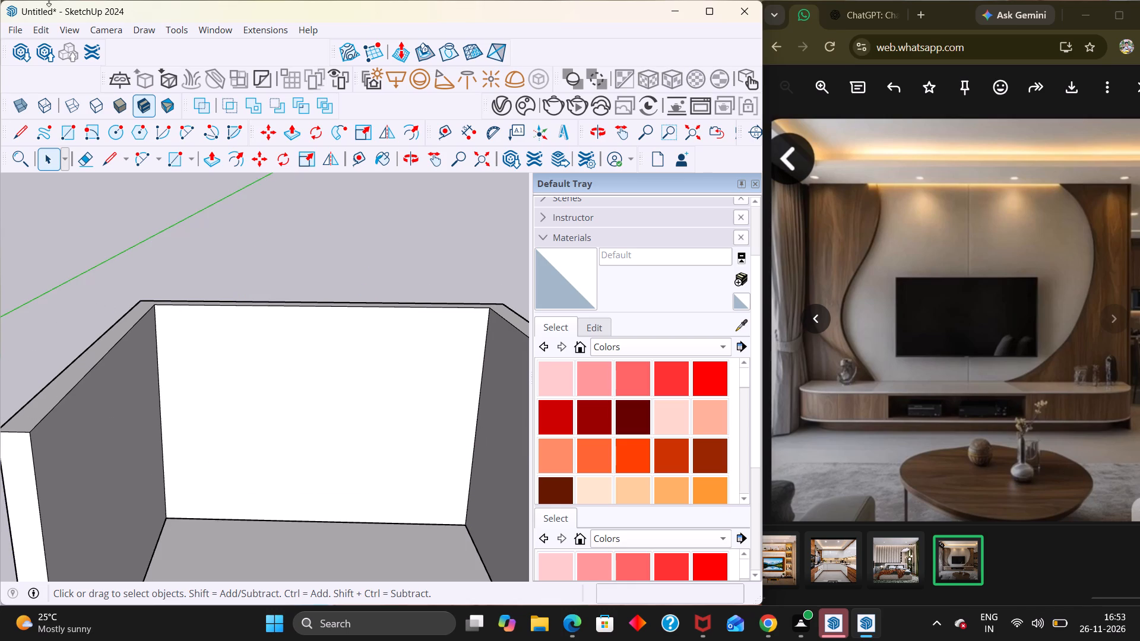
pyautogui.click(40, 28)
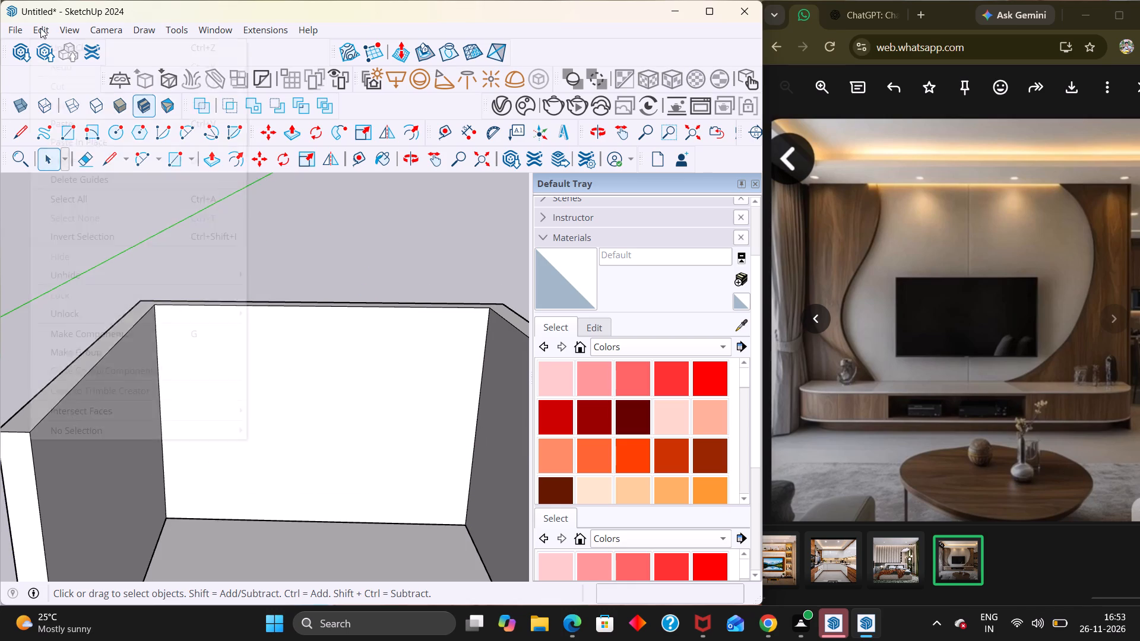
pyautogui.click(78, 146)
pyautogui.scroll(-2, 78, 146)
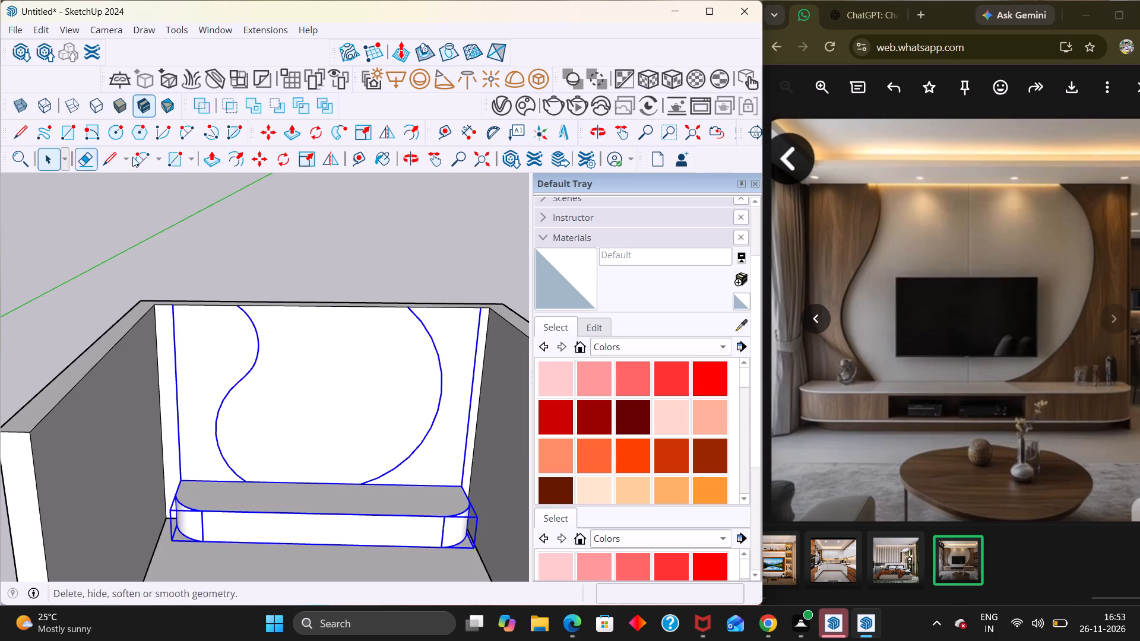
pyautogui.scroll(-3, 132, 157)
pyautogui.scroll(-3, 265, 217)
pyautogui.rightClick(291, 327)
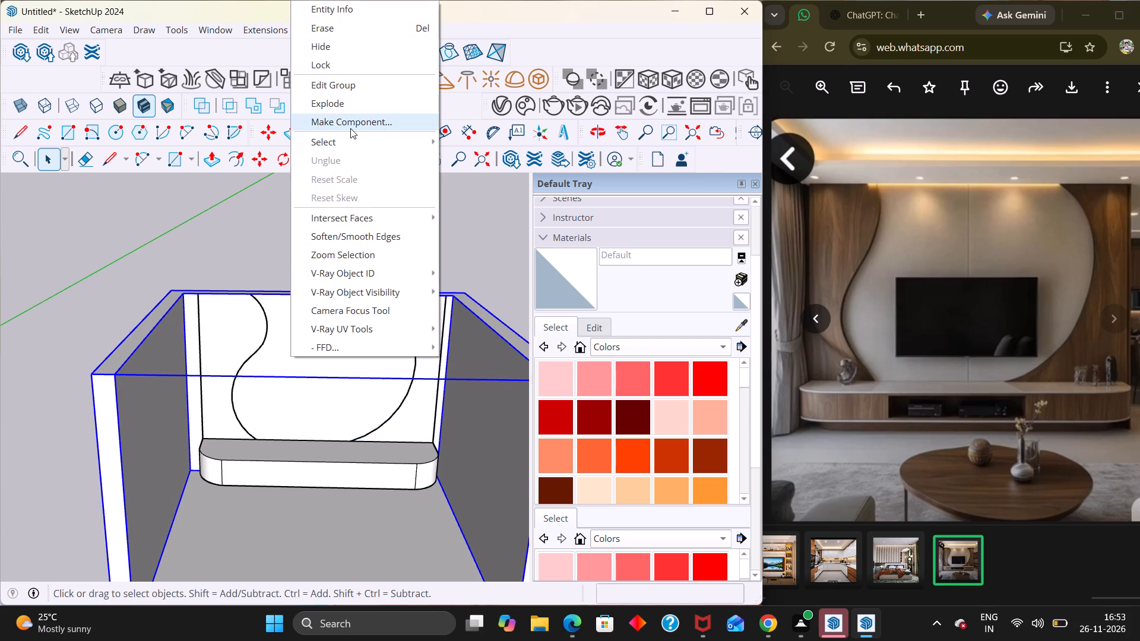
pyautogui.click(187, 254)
# Move the S-curve, large arc and two vertical lines into the TV console's group by copying, deleting and pasting them in place there.
pyautogui.scroll(-4, 207, 247)
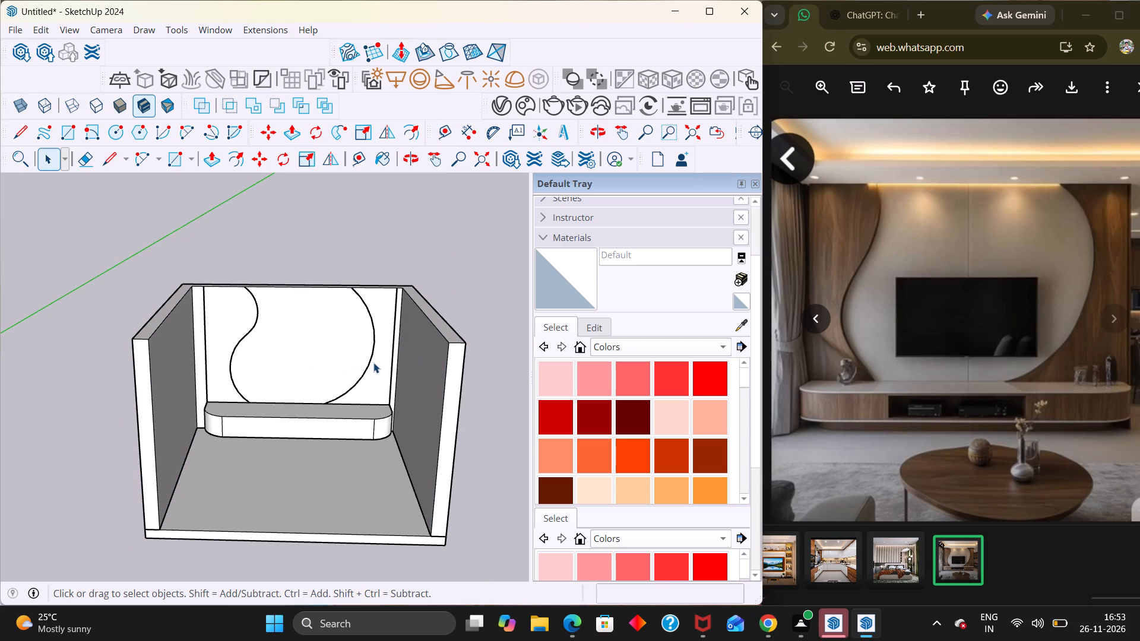
pyautogui.click(369, 359)
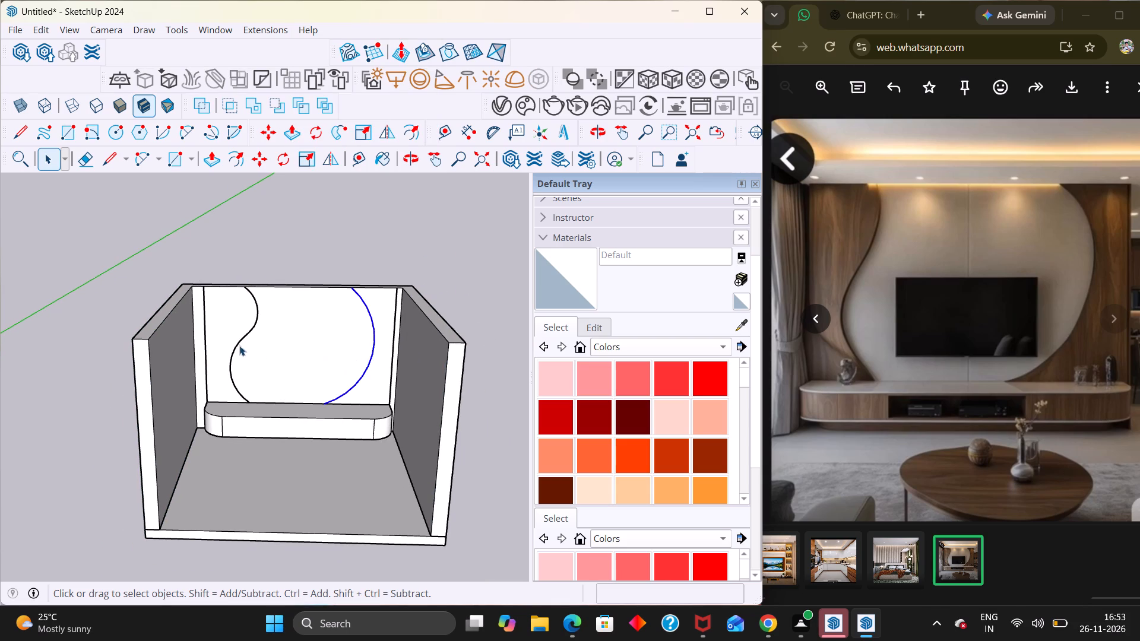
pyautogui.click(236, 344)
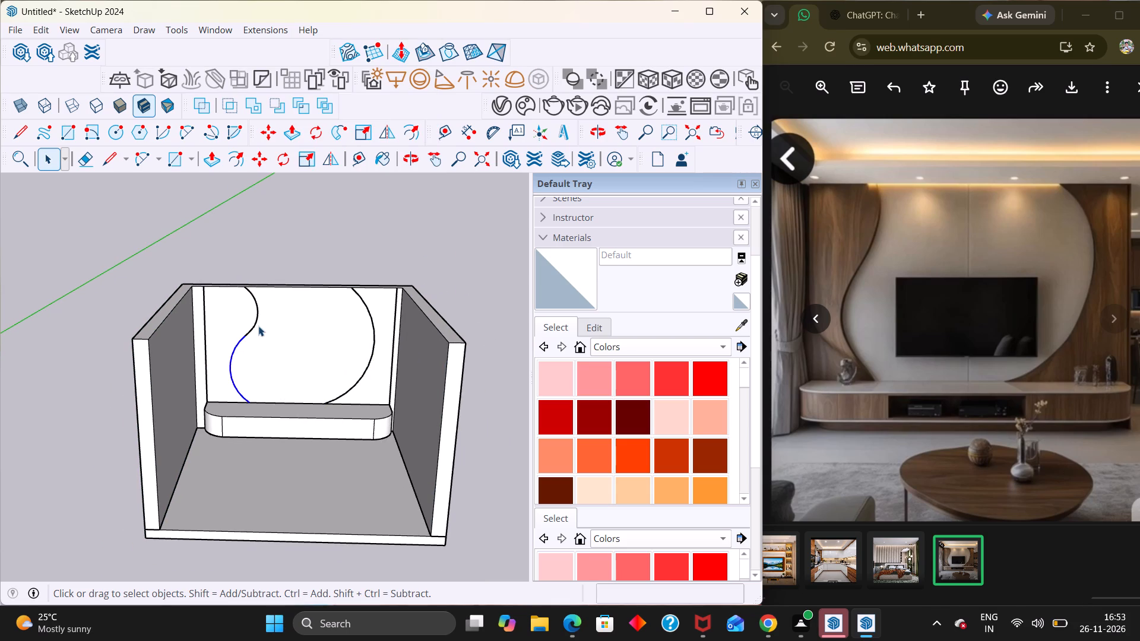
pyautogui.keyDown('ctrl'); pyautogui.click(255, 319); pyautogui.keyUp('ctrl')
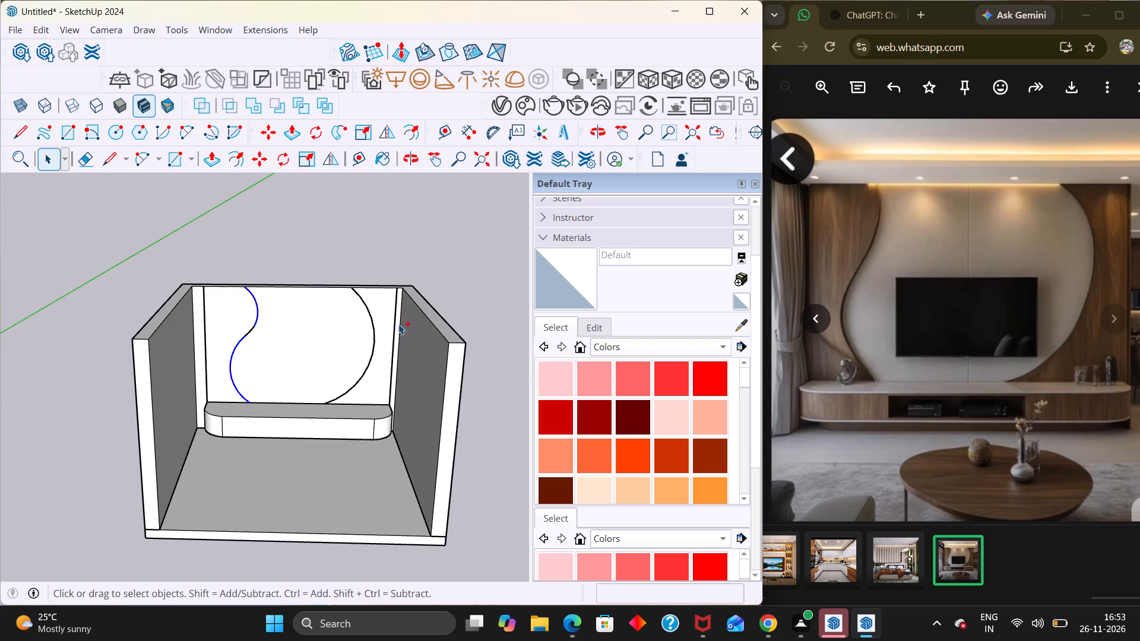
pyautogui.keyDown('ctrl'); pyautogui.click(394, 323); pyautogui.keyUp('ctrl')
pyautogui.keyDown('ctrl'); pyautogui.scroll(3, 239, 339); pyautogui.keyUp('ctrl')
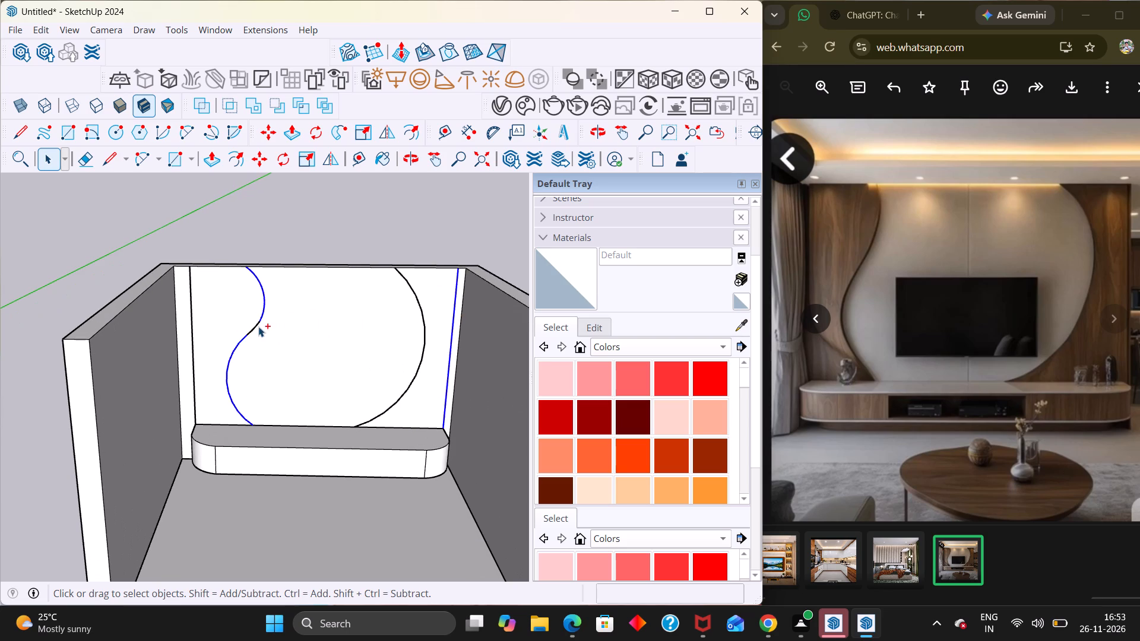
pyautogui.keyDown('ctrl'); pyautogui.click(253, 326); pyautogui.keyUp('ctrl')
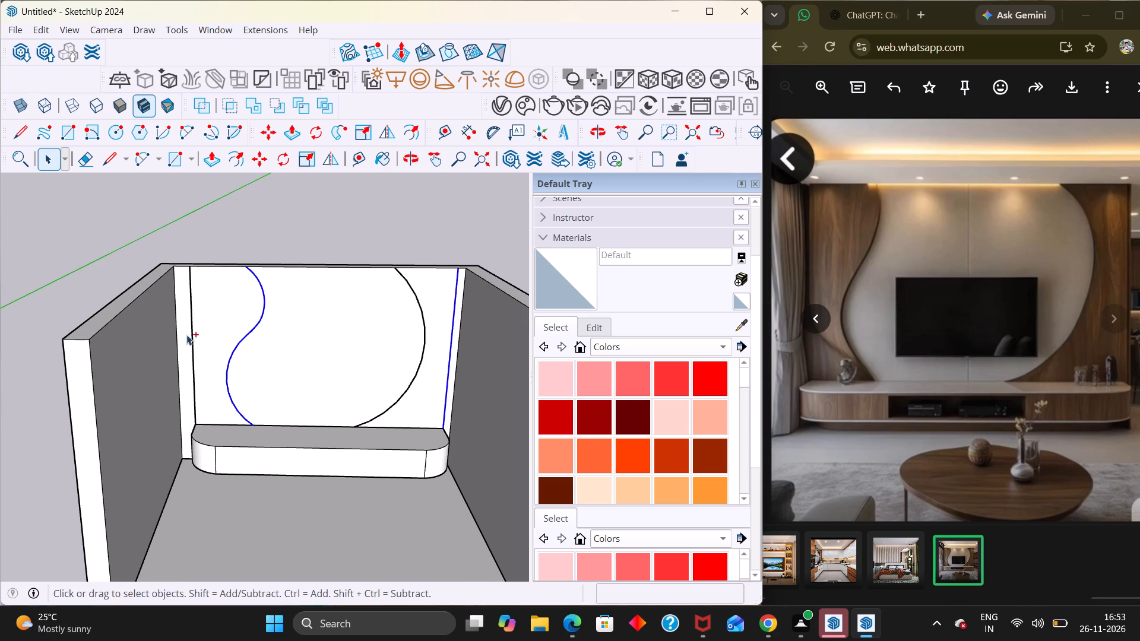
pyautogui.keyDown('ctrl'); pyautogui.click(192, 329); pyautogui.keyUp('ctrl')
pyautogui.keyDown('ctrl'); pyautogui.scroll(-4, 192, 329); pyautogui.keyUp('ctrl')
pyautogui.keyDown('ctrl'); pyautogui.scroll(2, 364, 382); pyautogui.keyUp('ctrl')
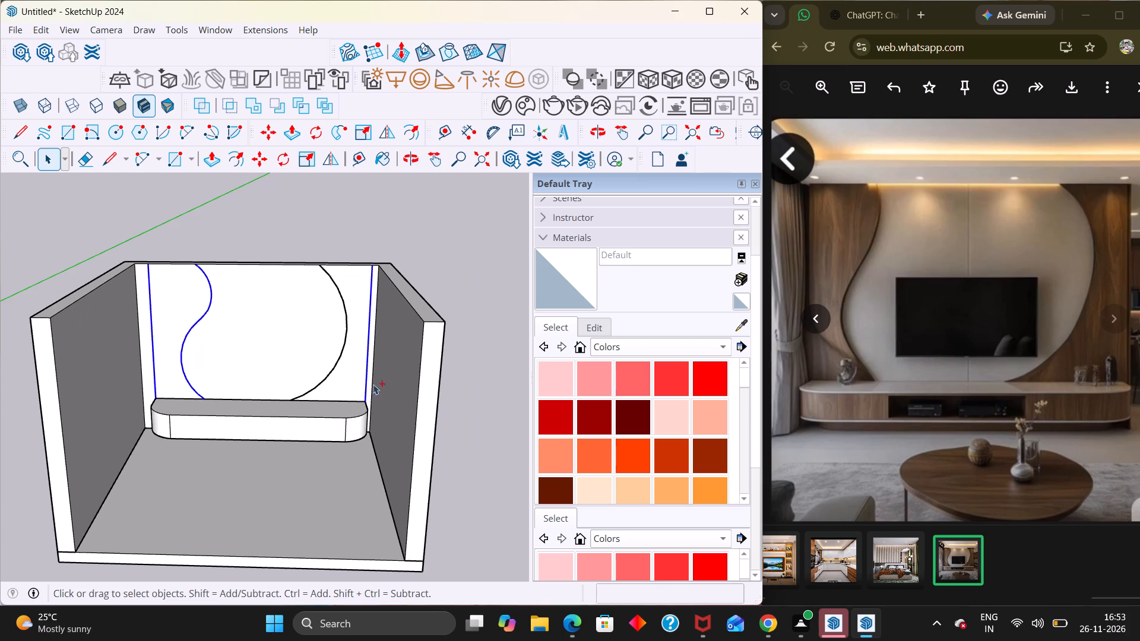
pyautogui.keyDown('ctrl'); pyautogui.click(316, 386); pyautogui.keyUp('ctrl')
pyautogui.hotkey('ctrl', 'c')
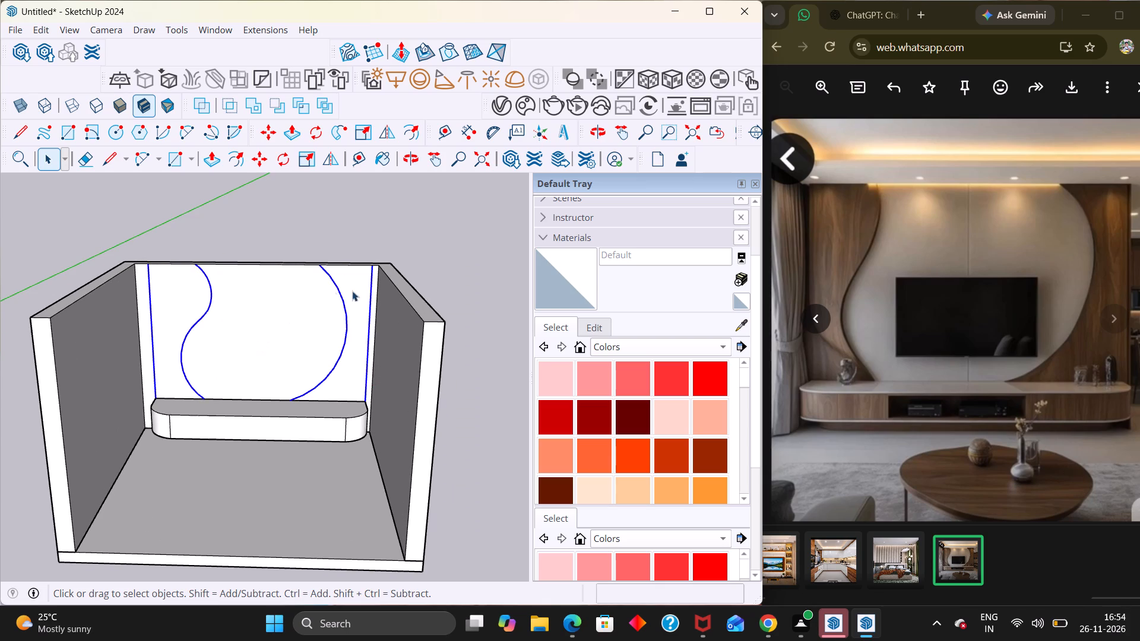
pyautogui.press('Delete')
pyautogui.doubleClick(286, 414)
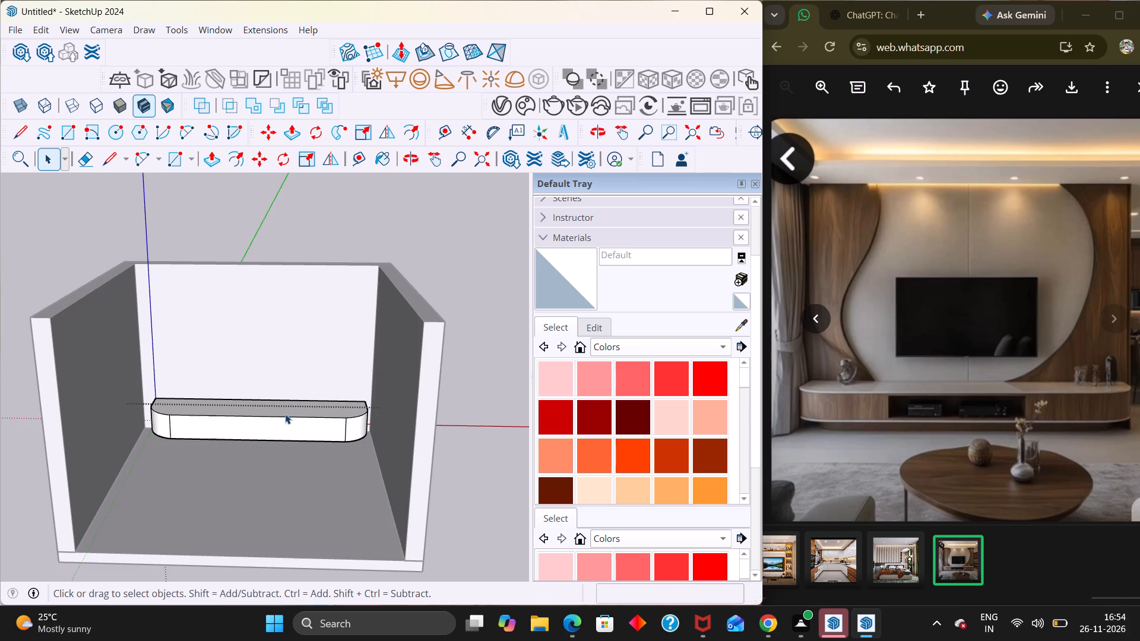
pyautogui.hotkey('ctrl', 'v')
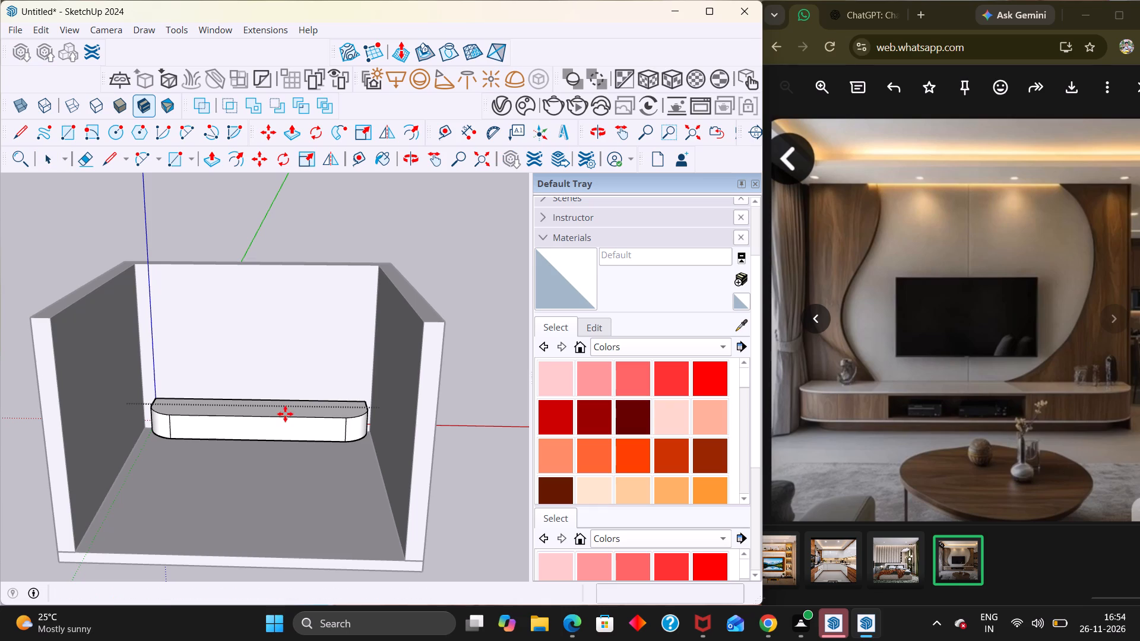
pyautogui.press('Escape')
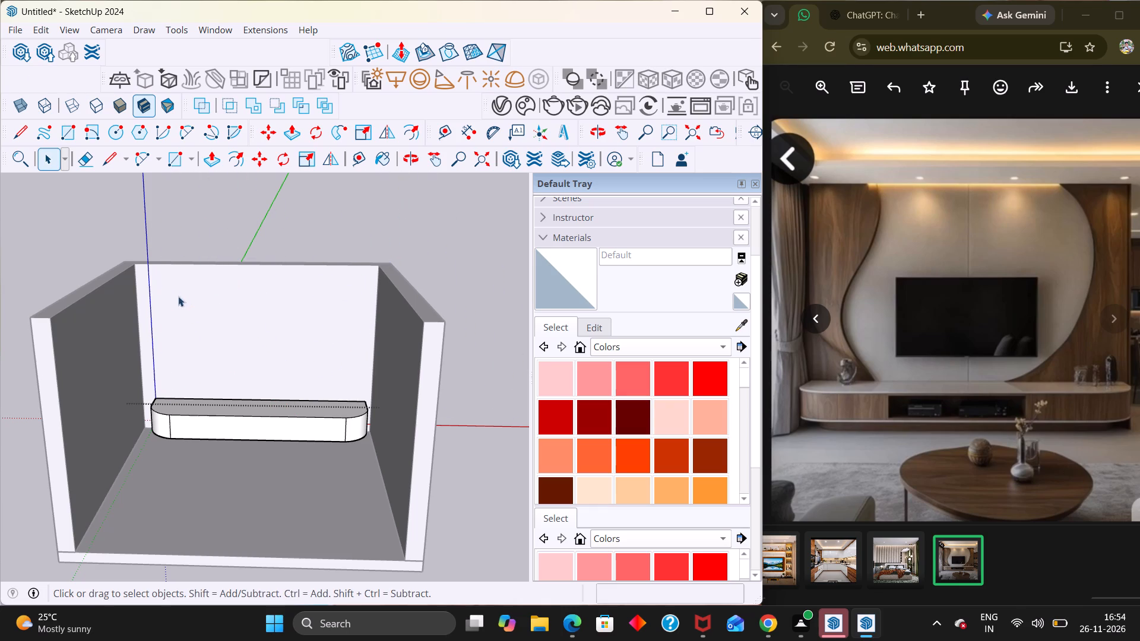
pyautogui.click(45, 34)
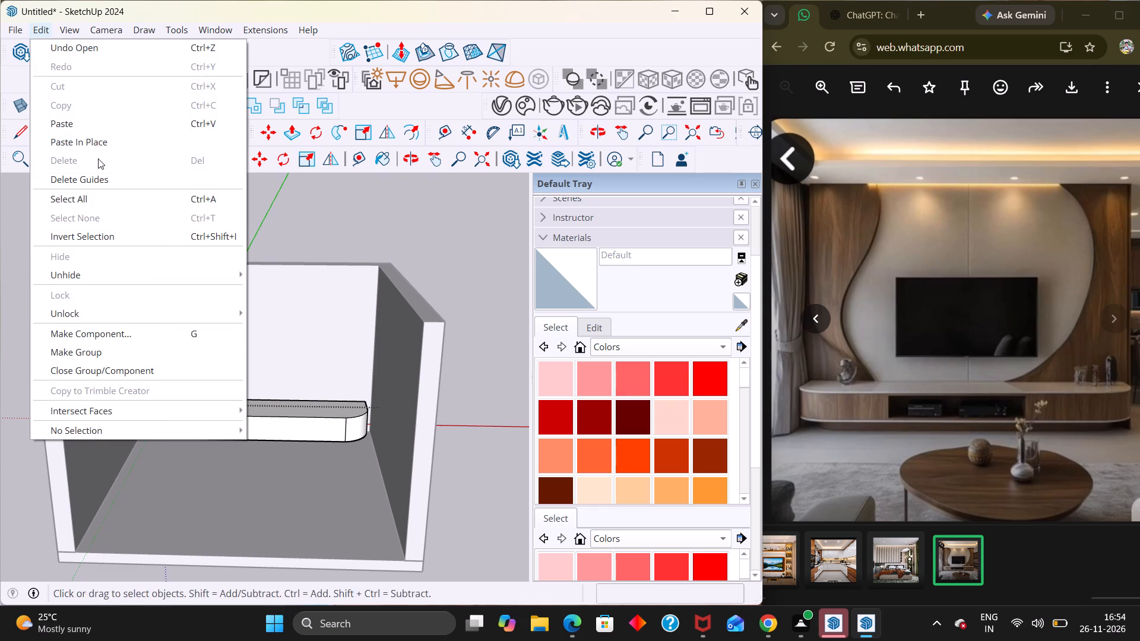
pyautogui.click(94, 149)
pyautogui.scroll(-3, 140, 242)
pyautogui.click(422, 304)
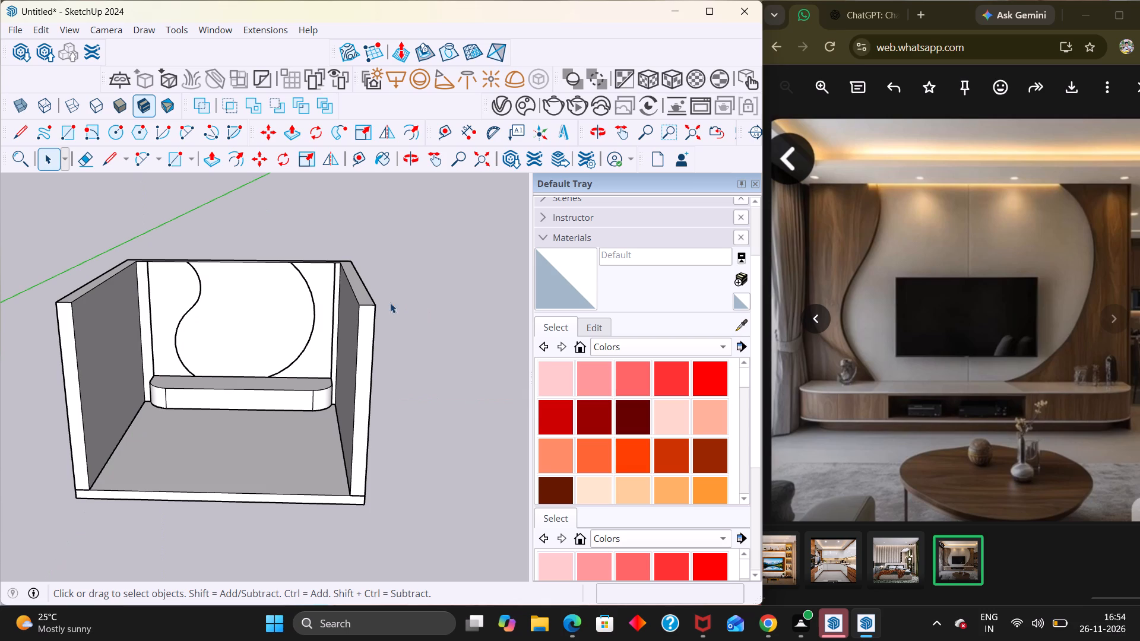
# Examine how the back wall, curved outlines and TV console are grouped.
pyautogui.press('space')
pyautogui.moveTo(197, 278); pyautogui.dragTo(207, 239, button='middle')
pyautogui.scroll(3, 220, 284)
pyautogui.doubleClick(210, 332)
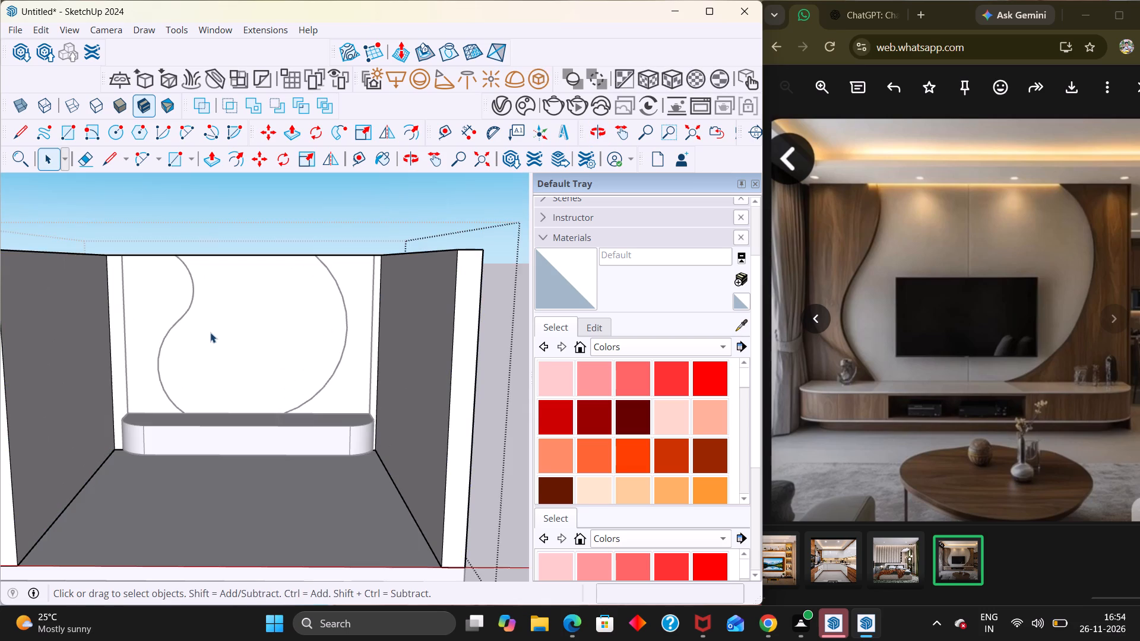
pyautogui.scroll(-5, 210, 332)
pyautogui.click(376, 262)
pyautogui.doubleClick(290, 389)
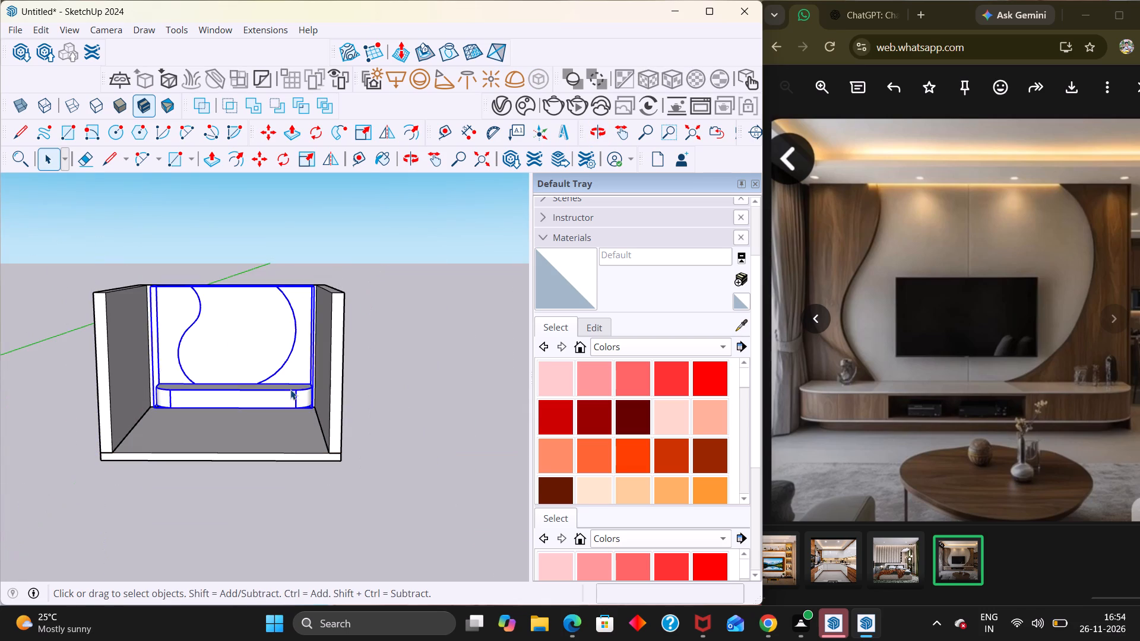
pyautogui.scroll(2, 278, 377)
pyautogui.click(285, 372)
pyautogui.click(258, 360)
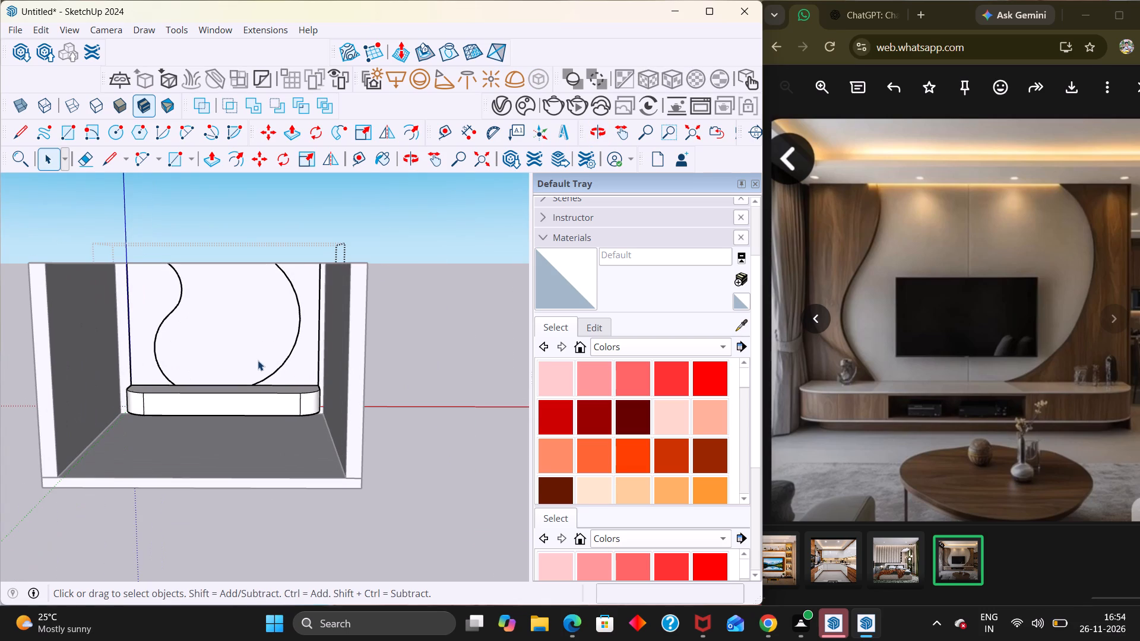
pyautogui.moveTo(264, 391); pyautogui.dragTo(279, 417, button='middle')
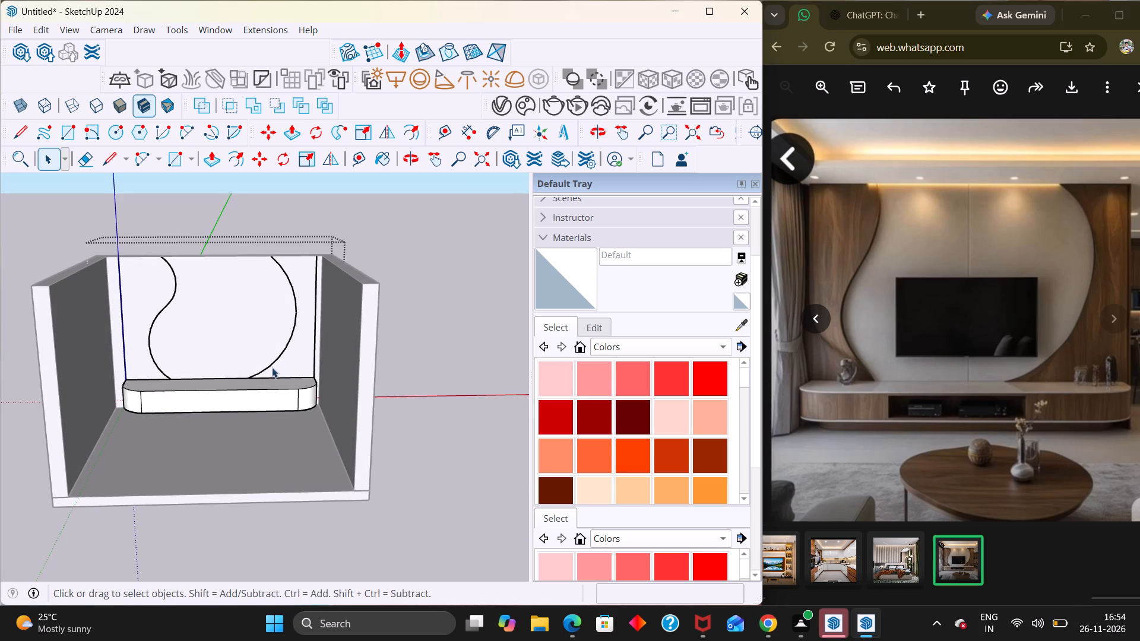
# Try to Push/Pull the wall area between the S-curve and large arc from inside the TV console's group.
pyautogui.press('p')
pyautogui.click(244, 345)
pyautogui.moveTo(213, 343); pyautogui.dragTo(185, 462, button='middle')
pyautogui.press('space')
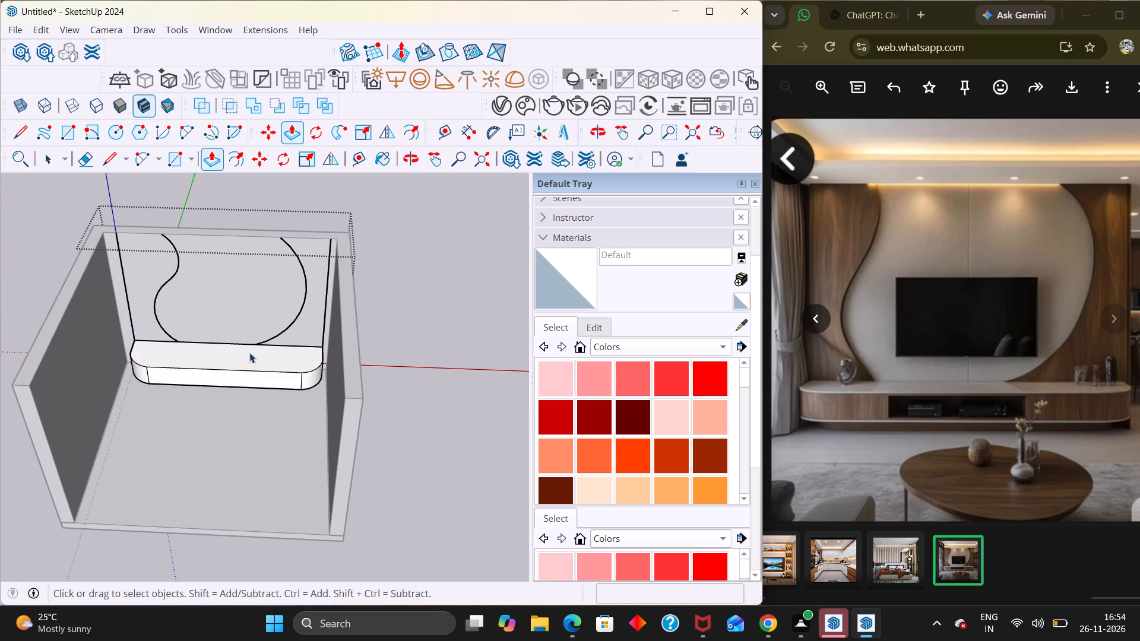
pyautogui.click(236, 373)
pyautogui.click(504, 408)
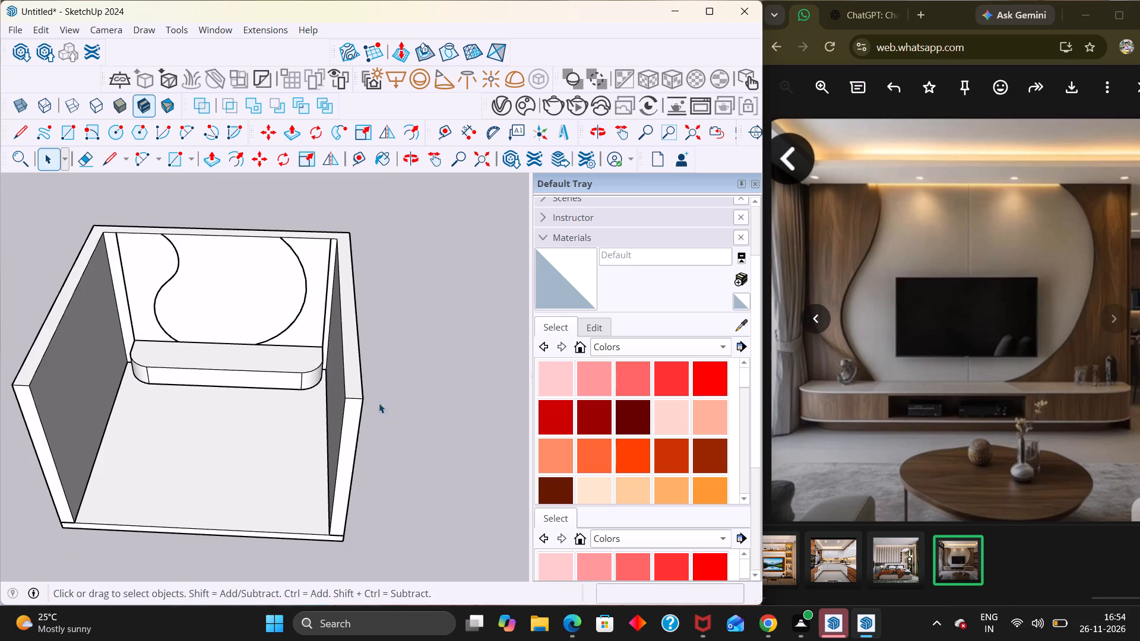
# Check the geometry connected to the TV console inside its group.
pyautogui.doubleClick(279, 369)
pyautogui.tripleClick(279, 369)
pyautogui.click(279, 369)
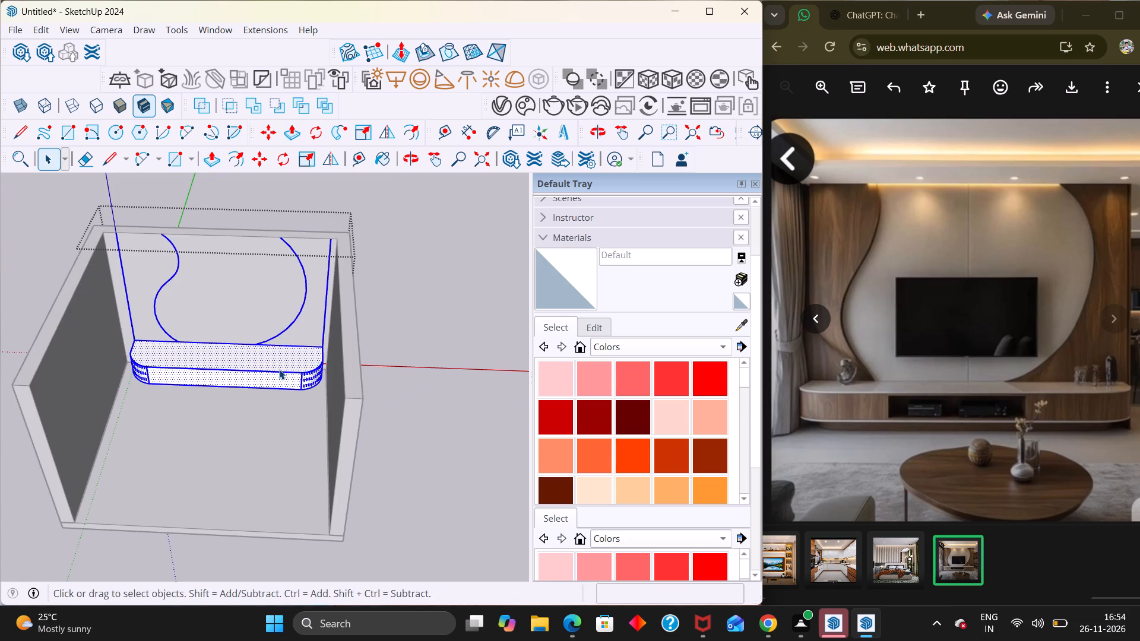
pyautogui.click(447, 344)
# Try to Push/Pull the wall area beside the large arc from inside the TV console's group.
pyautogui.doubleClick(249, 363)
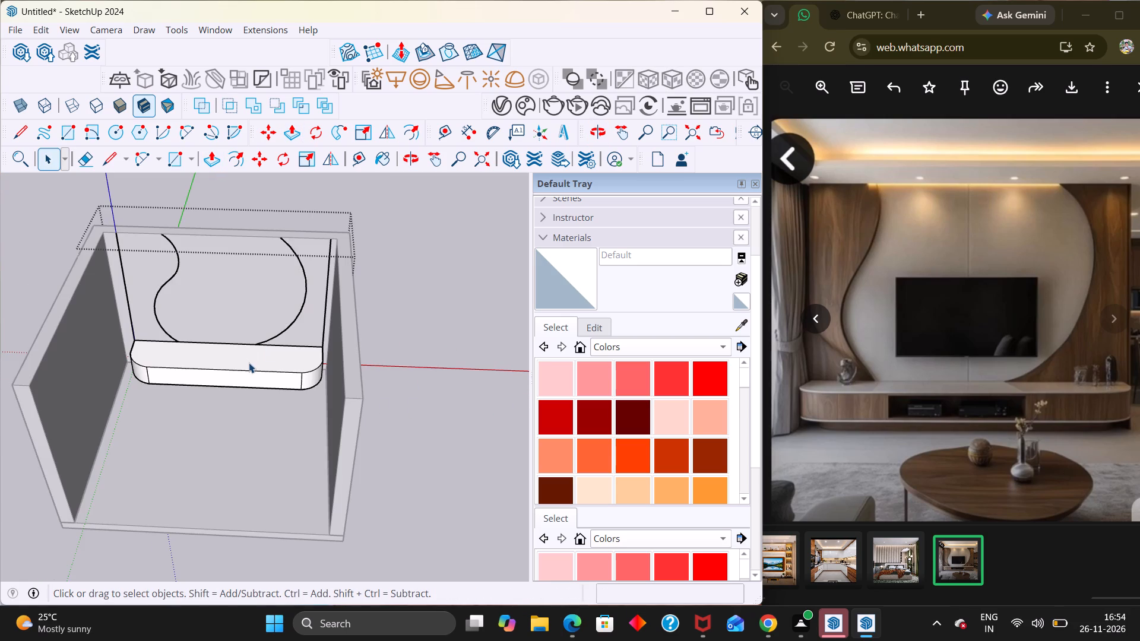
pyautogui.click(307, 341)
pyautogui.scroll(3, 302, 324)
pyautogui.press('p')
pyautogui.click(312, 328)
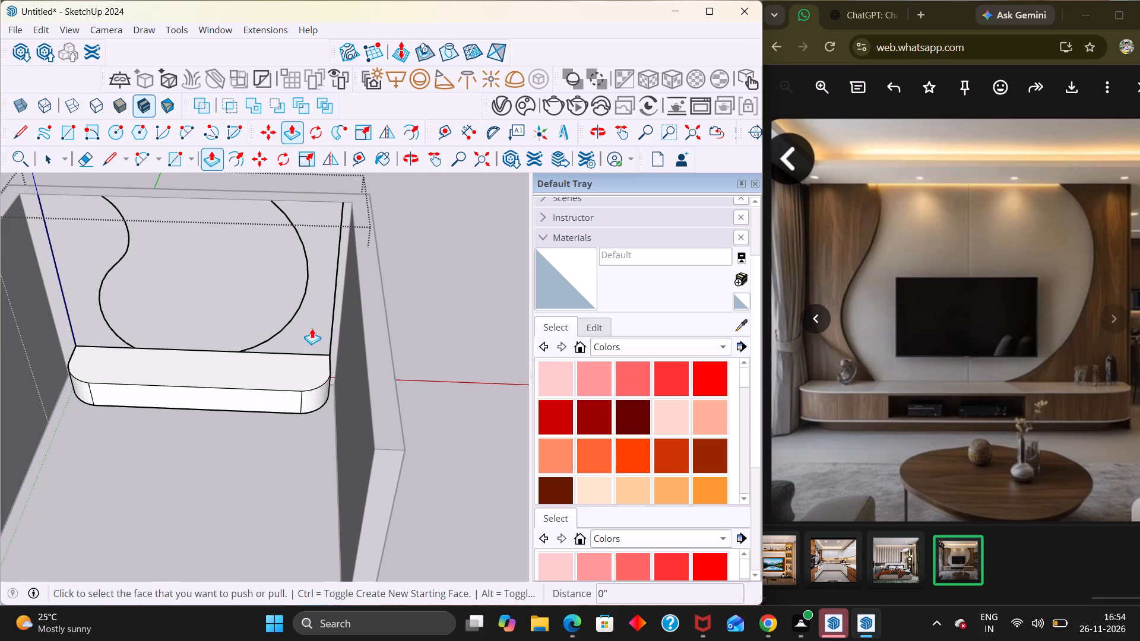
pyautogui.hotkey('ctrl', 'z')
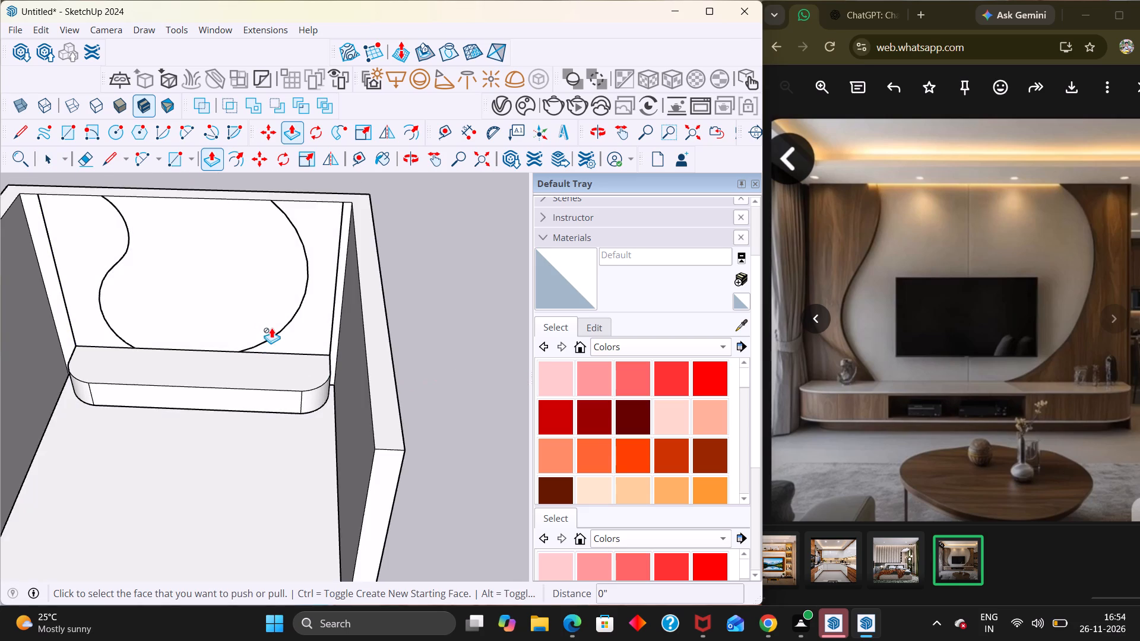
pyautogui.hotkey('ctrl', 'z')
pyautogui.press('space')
# Recheck the grouping and face selection of the room walls, curved outlines and TV console.
pyautogui.scroll(-5, 302, 294)
pyautogui.click(369, 301)
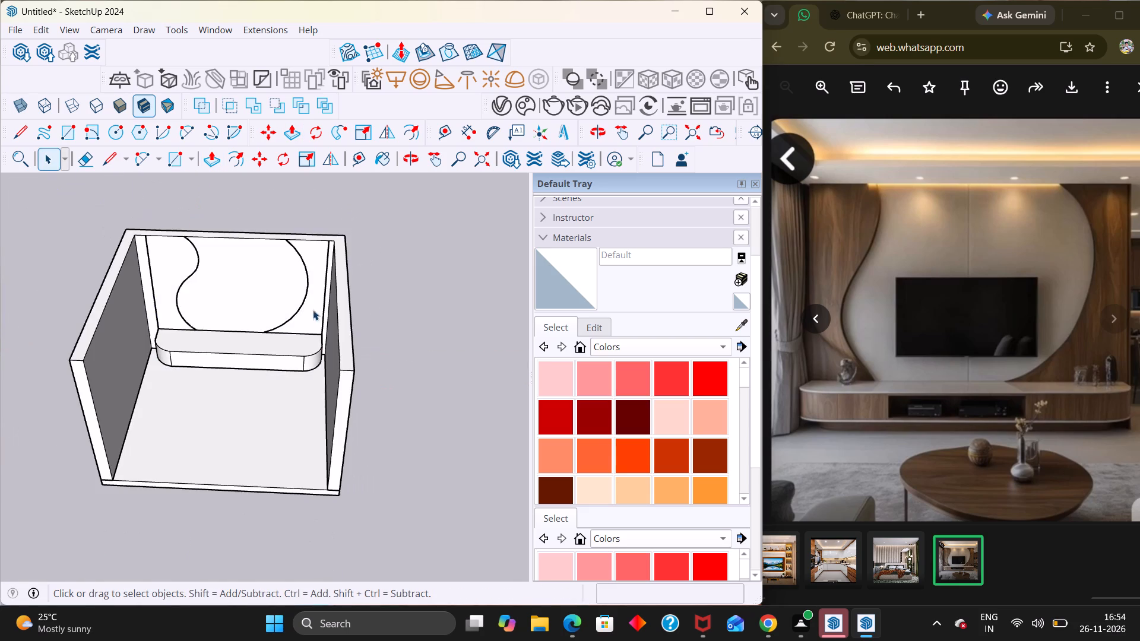
pyautogui.moveTo(221, 324); pyautogui.dragTo(219, 256, button='middle')
pyautogui.scroll(1, 219, 258)
pyautogui.click(189, 303)
pyautogui.scroll(-3, 256, 224)
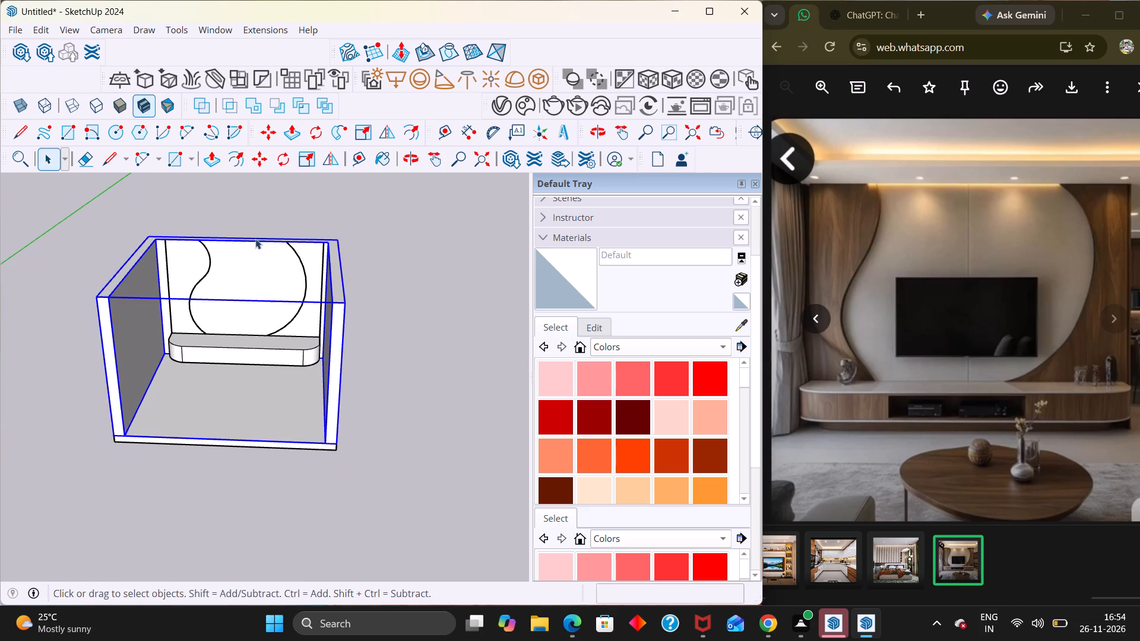
pyautogui.click(241, 278)
pyautogui.click(241, 278)
pyautogui.click(374, 277)
pyautogui.scroll(3, 205, 318)
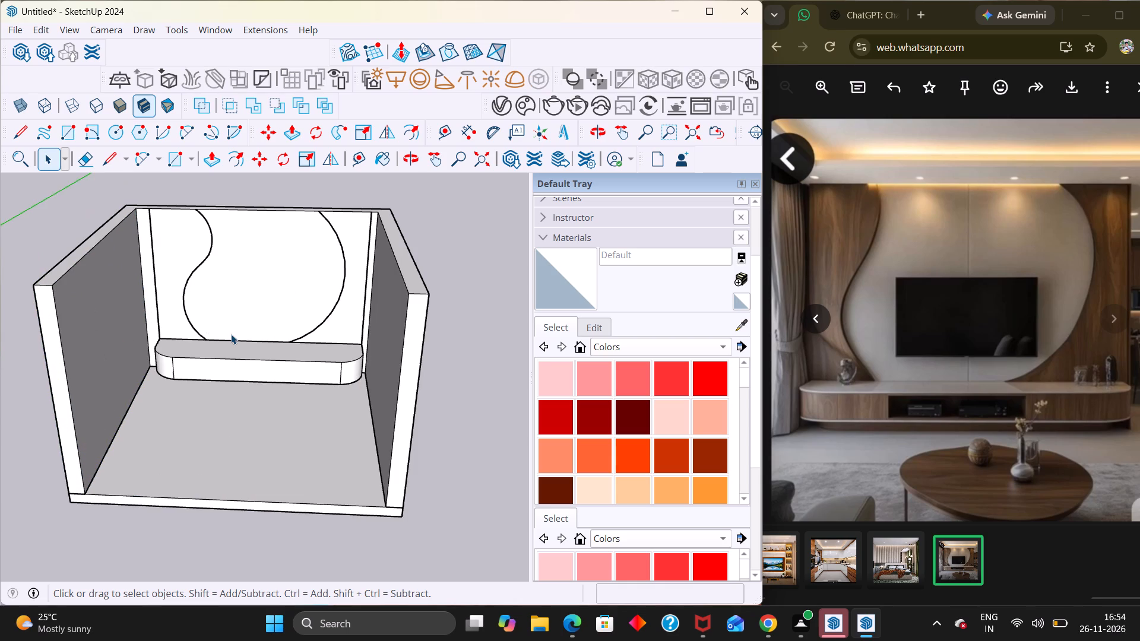
pyautogui.doubleClick(230, 334)
pyautogui.click(456, 337)
pyautogui.doubleClick(272, 373)
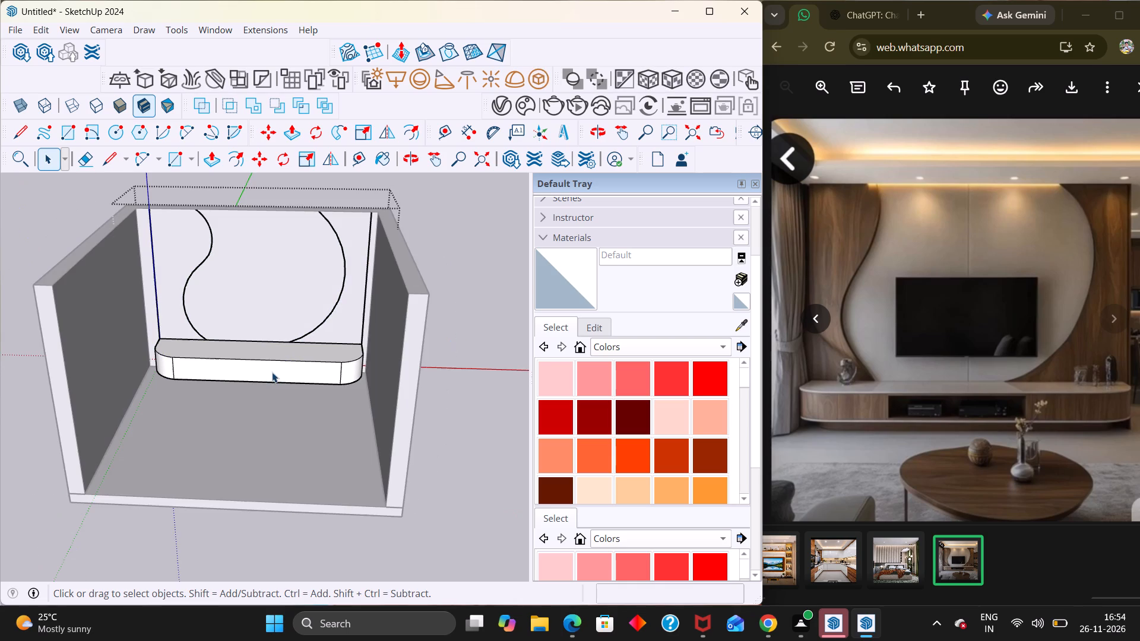
pyautogui.click(258, 327)
pyautogui.click(258, 327)
pyautogui.tripleClick(253, 323)
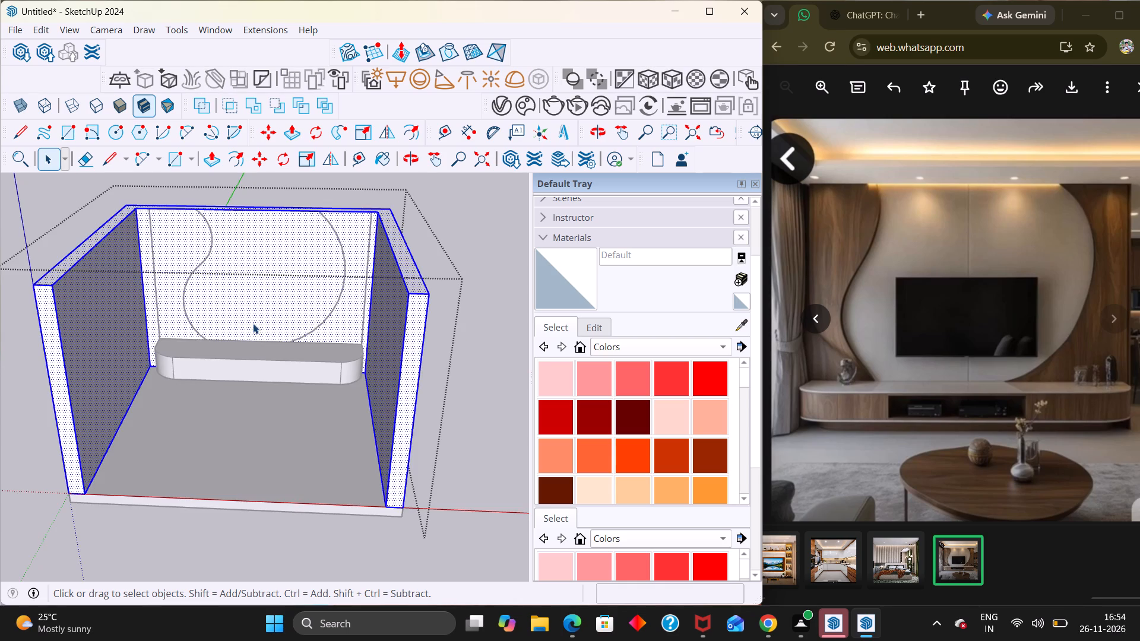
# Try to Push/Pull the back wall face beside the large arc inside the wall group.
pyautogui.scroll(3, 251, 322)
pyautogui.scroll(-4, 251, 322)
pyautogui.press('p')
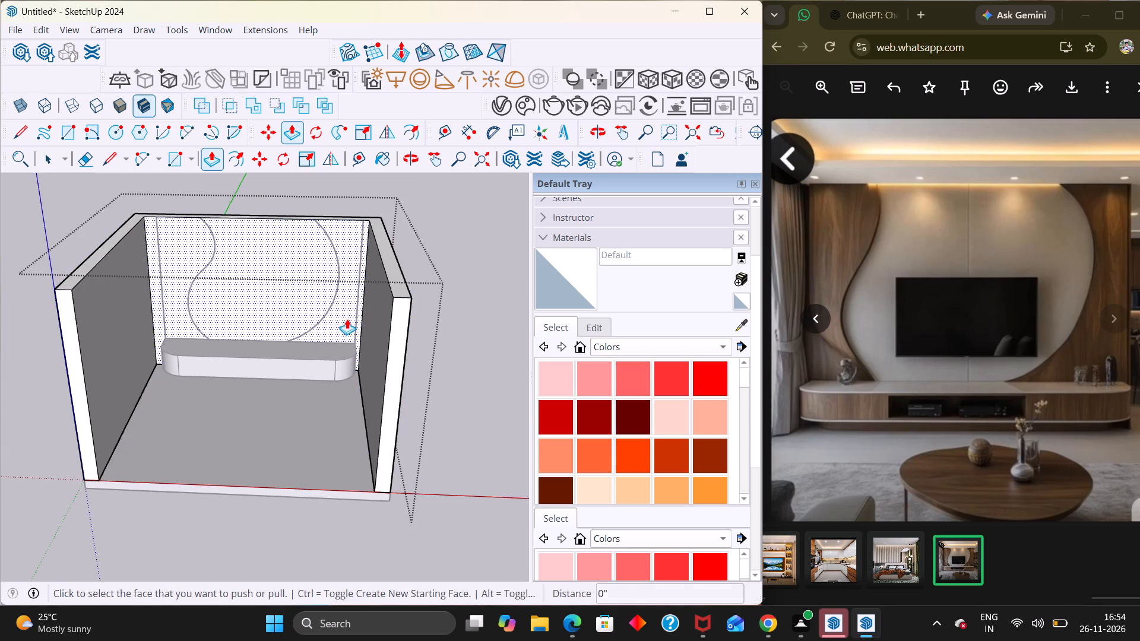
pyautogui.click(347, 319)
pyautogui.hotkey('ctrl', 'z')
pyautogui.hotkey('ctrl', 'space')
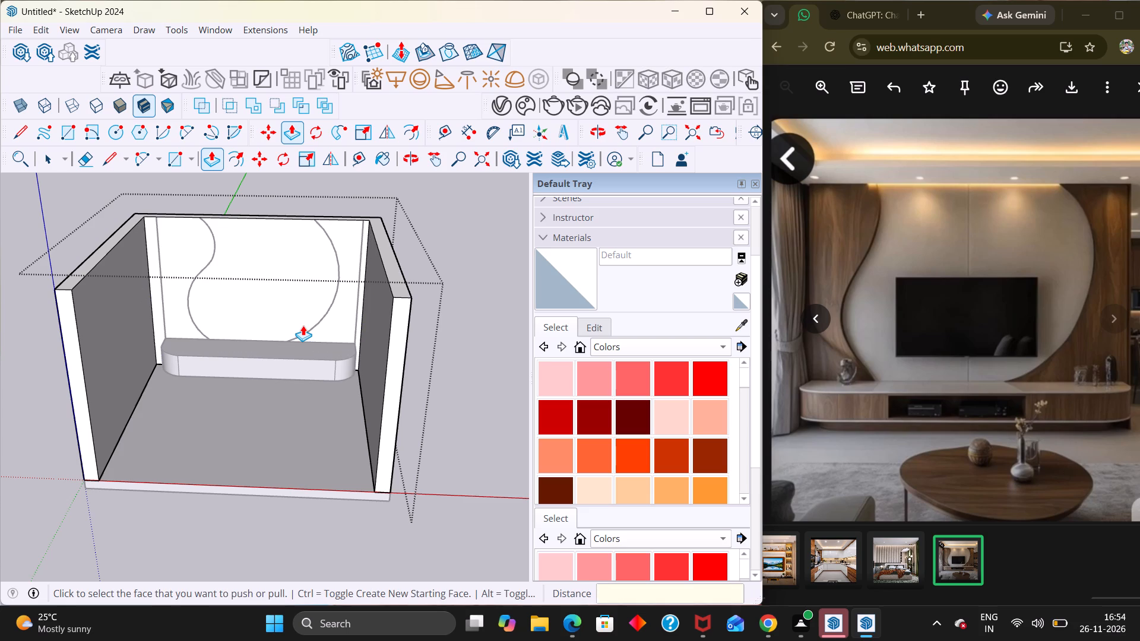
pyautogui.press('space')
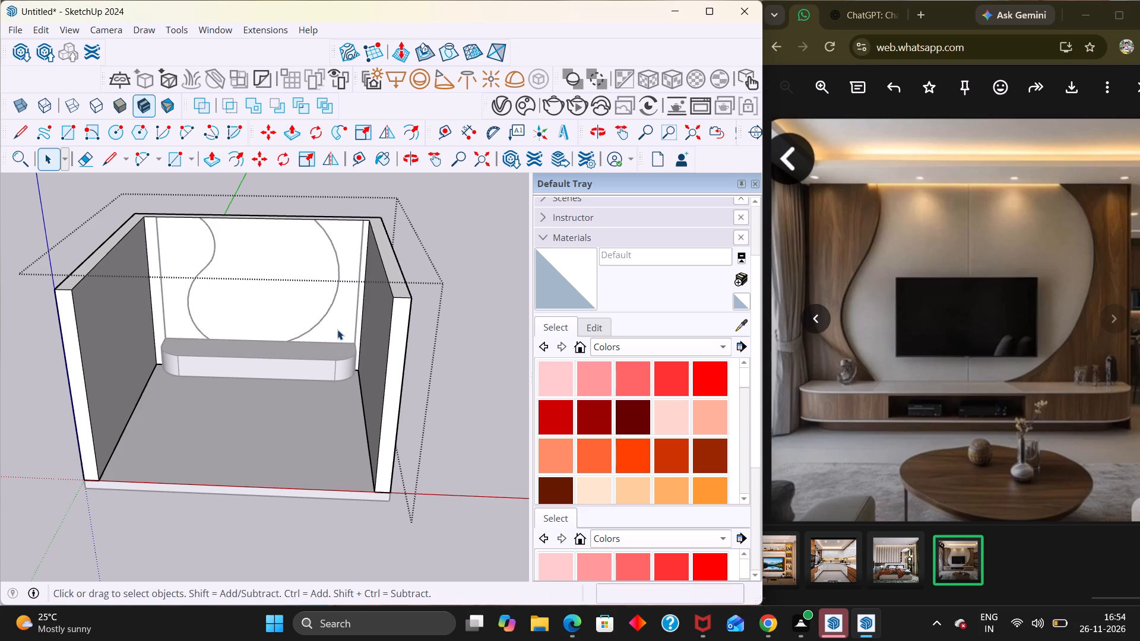
# Check the back wall's face and edge selection around the S-curve inside the wall group.
pyautogui.click(337, 329)
pyautogui.doubleClick(267, 312)
pyautogui.scroll(4, 189, 258)
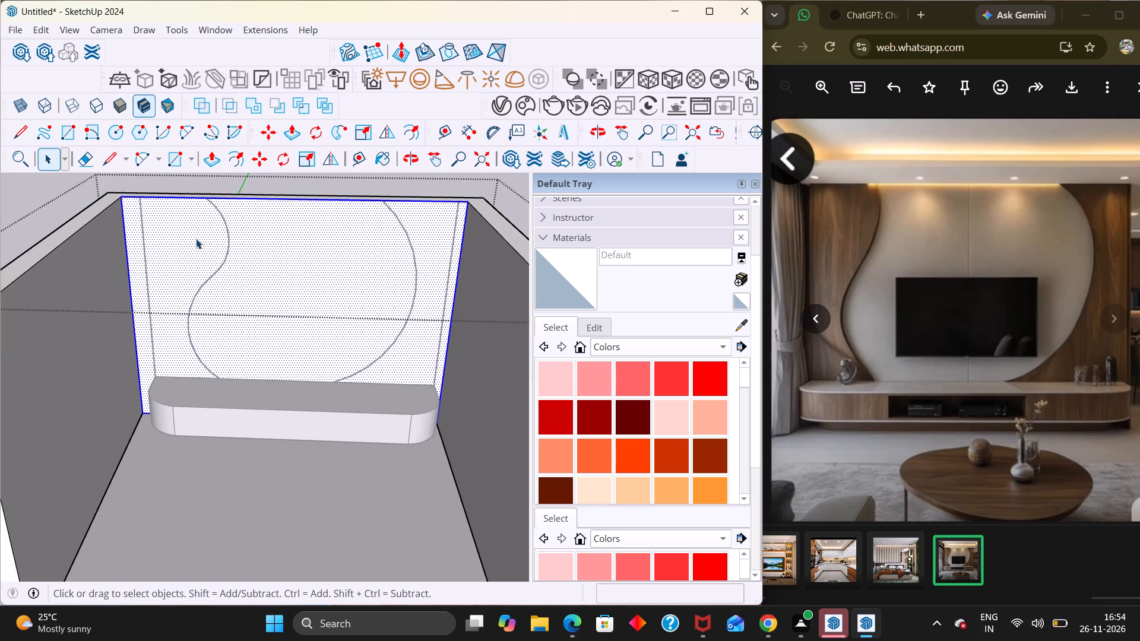
pyautogui.moveTo(189, 191); pyautogui.dragTo(192, 372)
pyautogui.moveTo(192, 372); pyautogui.dragTo(183, 392)
# Undo the outline regrouping back to the wall group without the TV console, curves and vertical lines.
pyautogui.hotkey('ctrl', 'z')
pyautogui.hotkey('ctrl', 'z')
pyautogui.hotkey('ctrl', 'z')
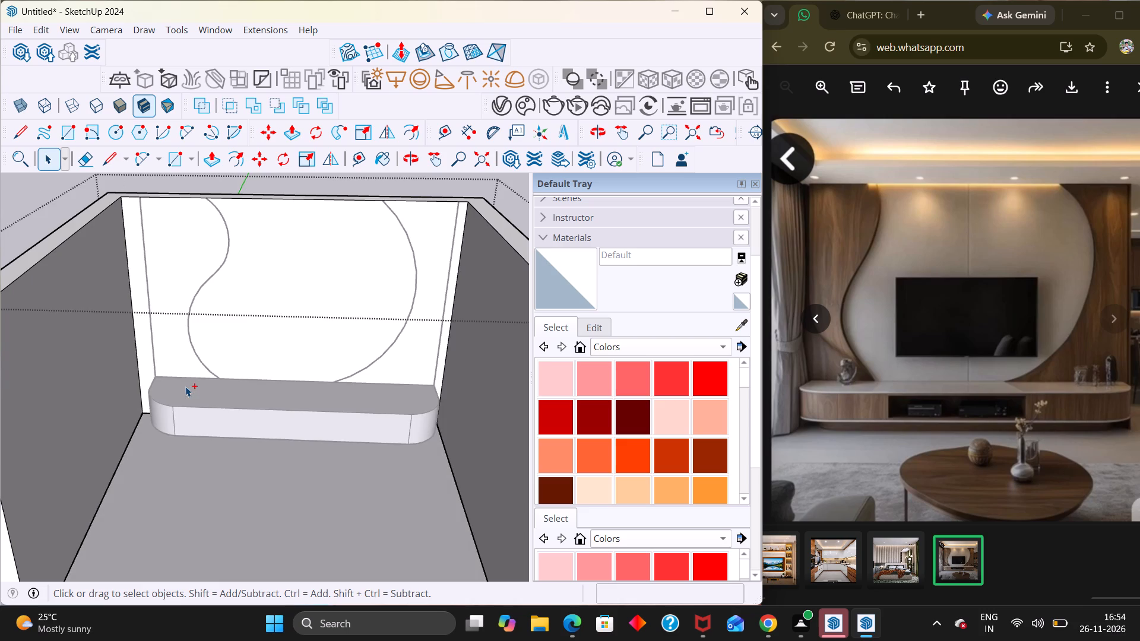
pyautogui.hotkey('ctrl', 'z')
pyautogui.hotkey('ctrl', 'z')
pyautogui.hotkey('ctrl', 'z')
pyautogui.hotkey('ctrl', 'z')
pyautogui.hotkey('ctrl', 'z')
pyautogui.hotkey('ctrl', 'z')
pyautogui.hotkey('ctrl', 'z')
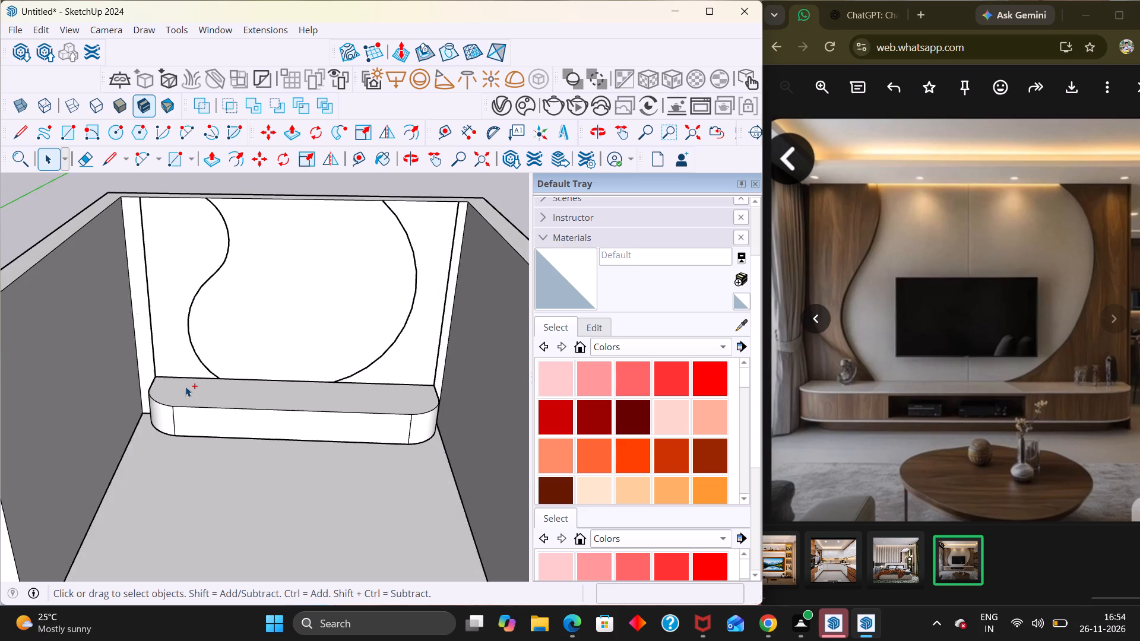
pyautogui.hotkey('ctrl', 'z')
pyautogui.hotkey('ctrl', 'z')
pyautogui.hotkey('ctrl', 'z')
pyautogui.hotkey('ctrl', 'z')
pyautogui.hotkey('ctrl', 'z')
pyautogui.hotkey('ctrl', 'z')
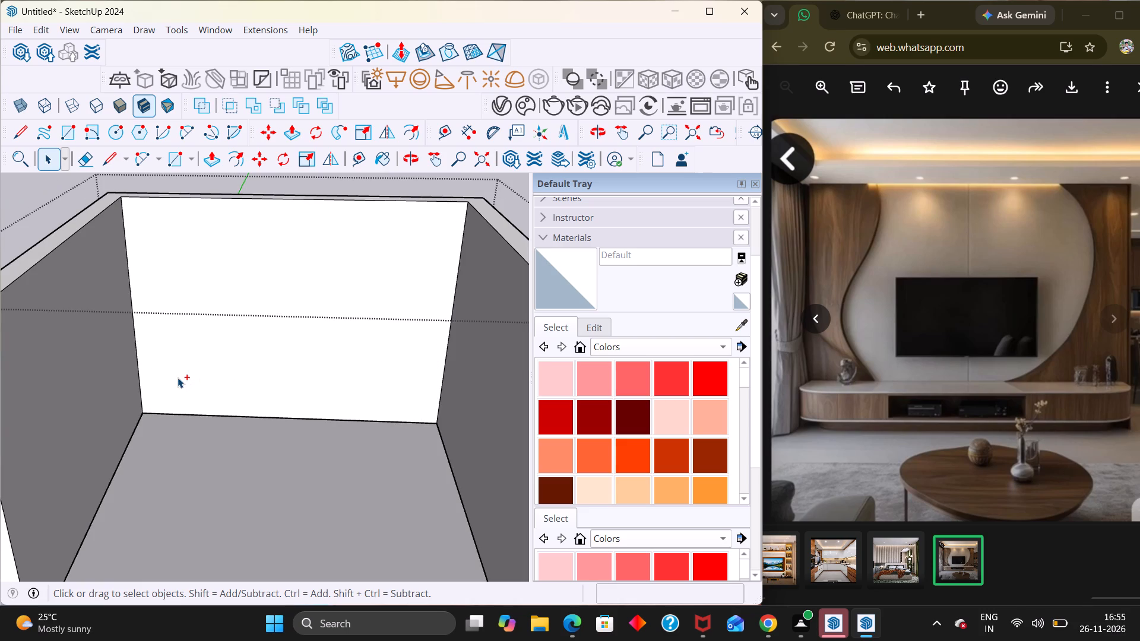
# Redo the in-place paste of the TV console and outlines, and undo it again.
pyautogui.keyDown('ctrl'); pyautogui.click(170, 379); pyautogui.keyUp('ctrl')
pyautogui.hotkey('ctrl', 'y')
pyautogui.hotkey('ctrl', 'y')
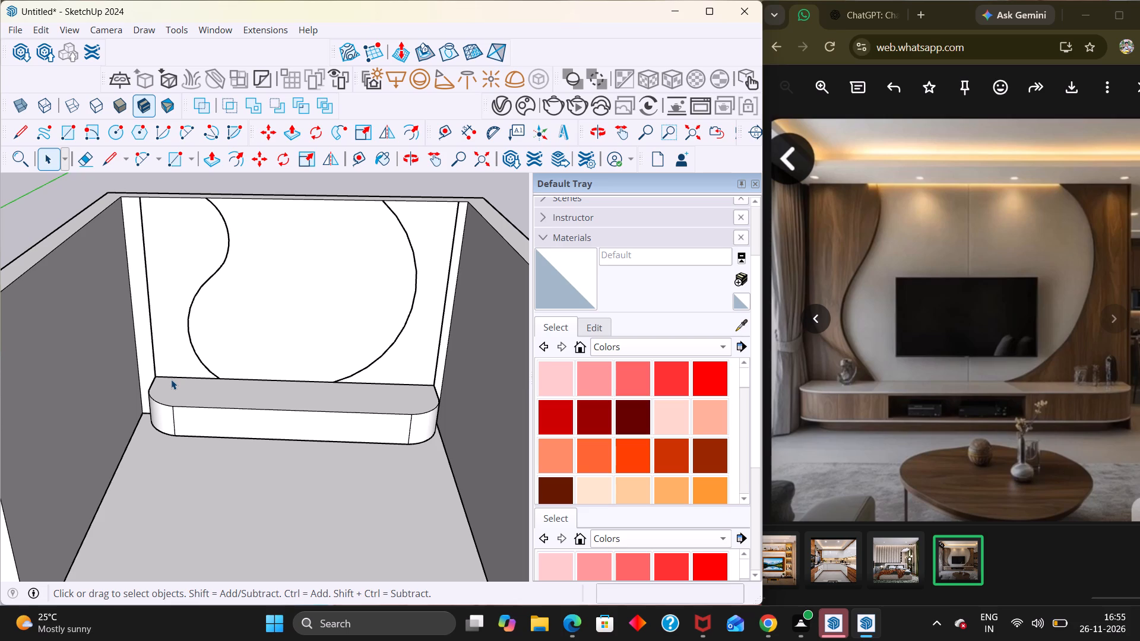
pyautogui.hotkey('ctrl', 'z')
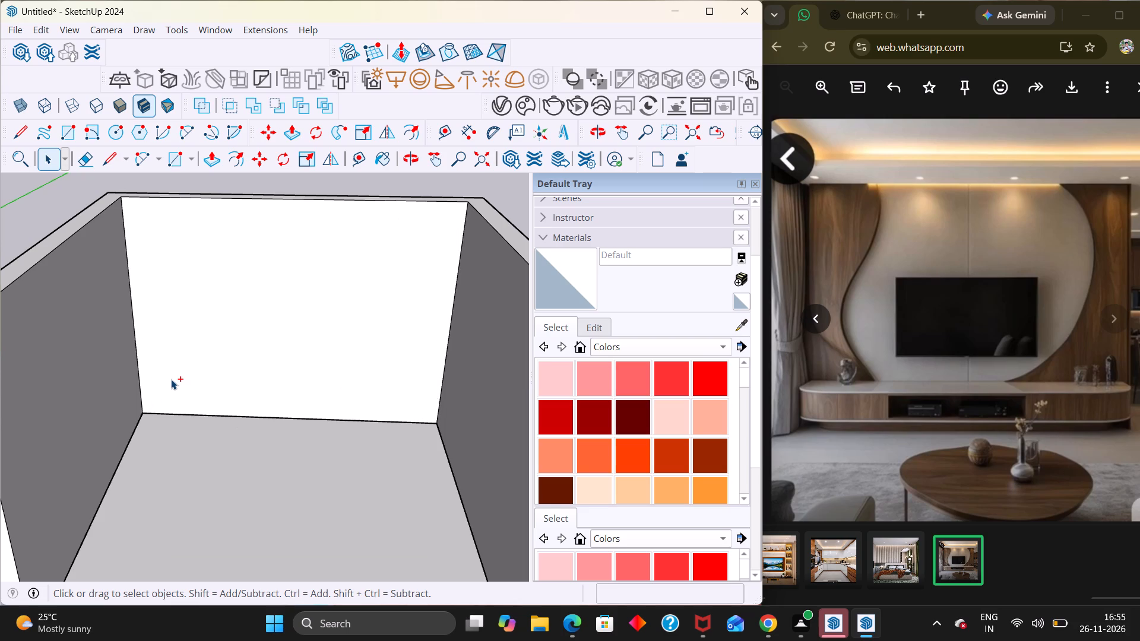
# Undo the earlier regrouping until the curved outlines are back in the wall group beside the separate TV console.
pyautogui.hotkey('ctrl', 'z')
pyautogui.hotkey('ctrl', 'z')
pyautogui.hotkey('ctrl', 'z')
pyautogui.hotkey('ctrl', 'z')
pyautogui.hotkey('ctrl', 'z')
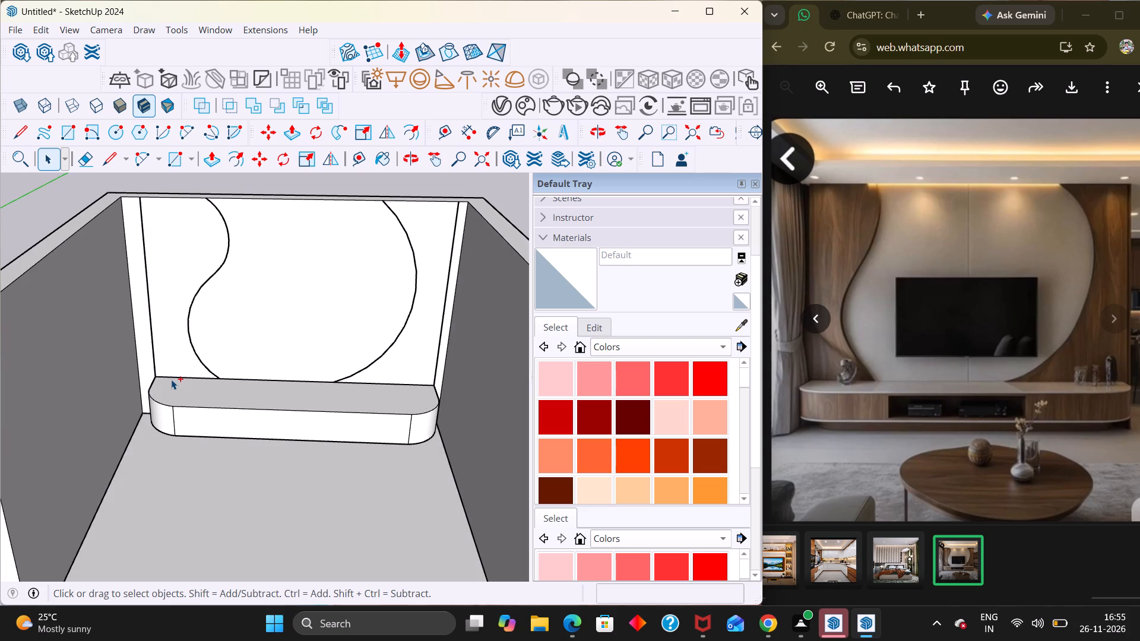
pyautogui.hotkey('ctrl', 'z')
pyautogui.hotkey('ctrl', 'z')
pyautogui.hotkey('ctrl', 'z')
pyautogui.hotkey('ctrl', 'z')
pyautogui.hotkey('ctrl', 'z')
pyautogui.hotkey('ctrl', 'z')
pyautogui.hotkey('ctrl', 'z')
pyautogui.hotkey('ctrl', 'z')
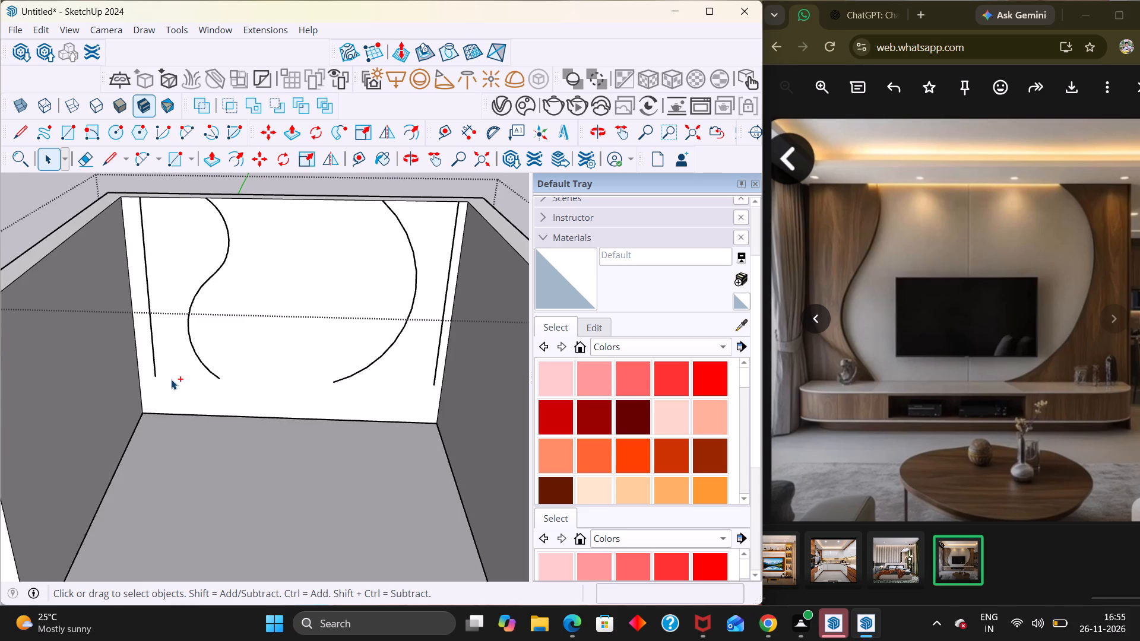
pyautogui.hotkey('ctrl', 'z')
pyautogui.hotkey('ctrl', 'z')
pyautogui.hotkey('ctrl', 'z')
pyautogui.hotkey('ctrl', 'z')
pyautogui.hotkey('ctrl', 'z')
pyautogui.hotkey('ctrl', 'z')
pyautogui.hotkey('ctrl', 'z')
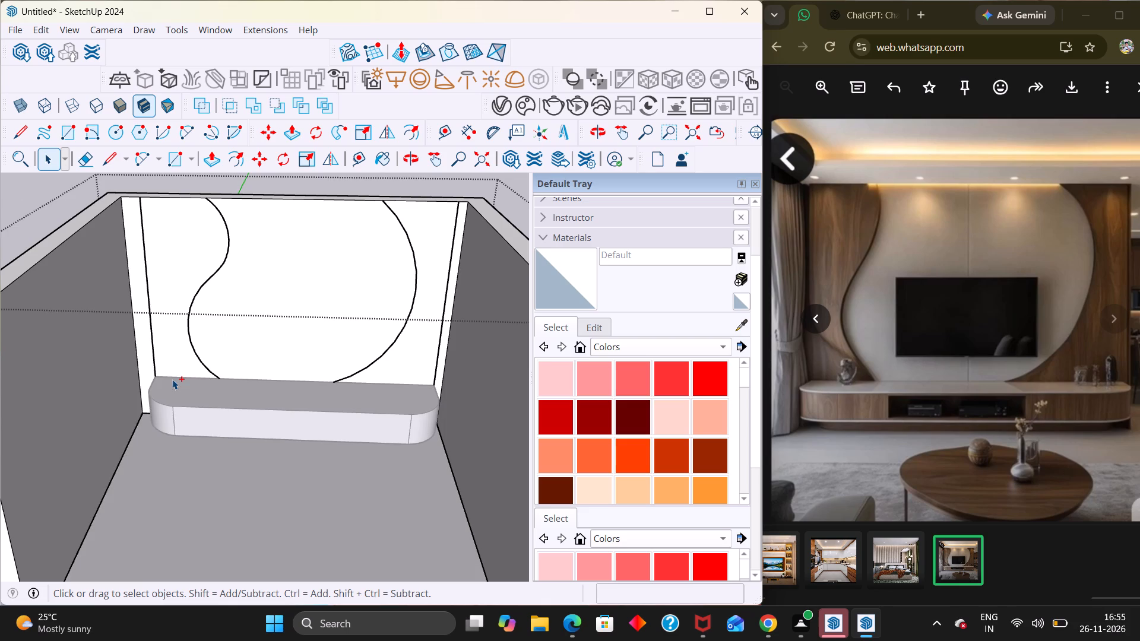
# Undo the S-curve's upper arc and the edge clean-up around the S-curve and large arc.
pyautogui.hotkey('ctrl', 'z')
pyautogui.hotkey('ctrl', 'z')
pyautogui.hotkey('ctrl', 'z')
pyautogui.hotkey('ctrl', 'z')
pyautogui.hotkey('ctrl', 'z')
pyautogui.hotkey('ctrl', 'z')
pyautogui.hotkey('ctrl', 'z')
pyautogui.hotkey('ctrl', 'z')
pyautogui.hotkey('ctrl', 'z')
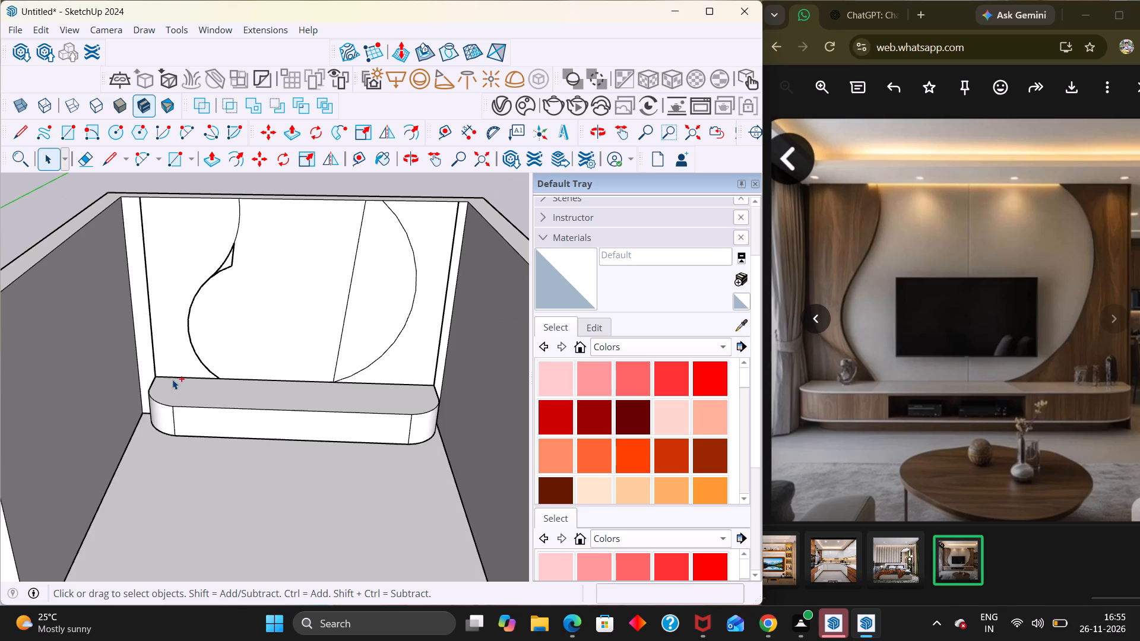
# Undo the remaining S-curve segments, the large arc and the two inner vertical lines on the back wall.
pyautogui.hotkey('ctrl', 'z')
pyautogui.hotkey('ctrl', 'z')
pyautogui.hotkey('ctrl', 'z')
pyautogui.hotkey('ctrl', 'z')
pyautogui.hotkey('ctrl', 'z')
pyautogui.hotkey('ctrl', 'z')
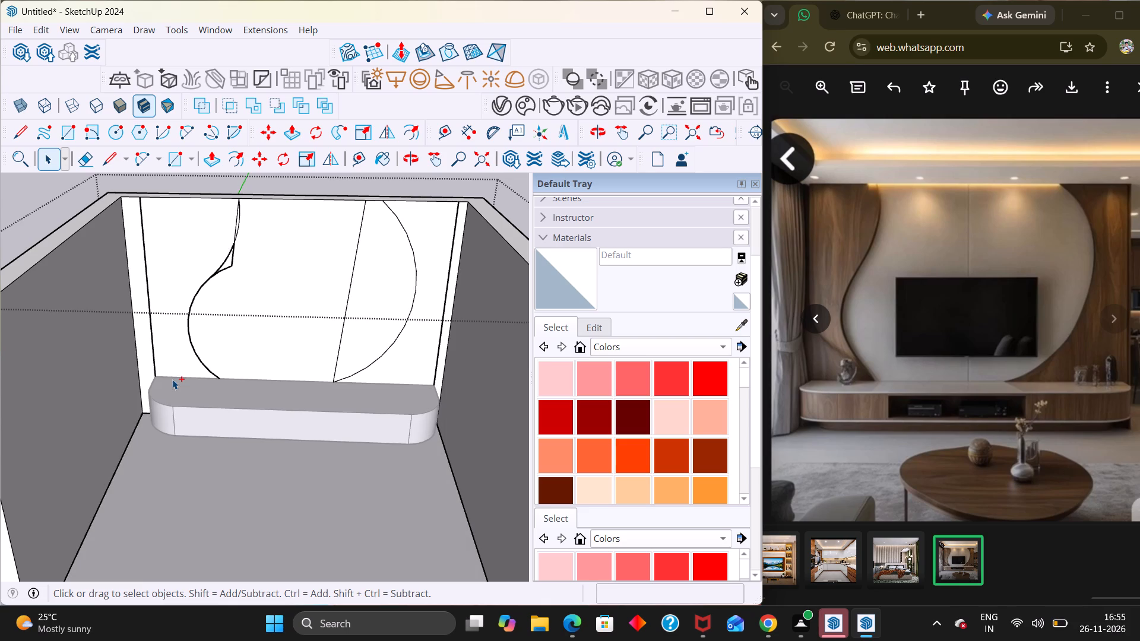
pyautogui.hotkey('ctrl', 'z')
pyautogui.hotkey('ctrl', 'z')
pyautogui.hotkey('ctrl', 'z')
pyautogui.hotkey('ctrl', 'z')
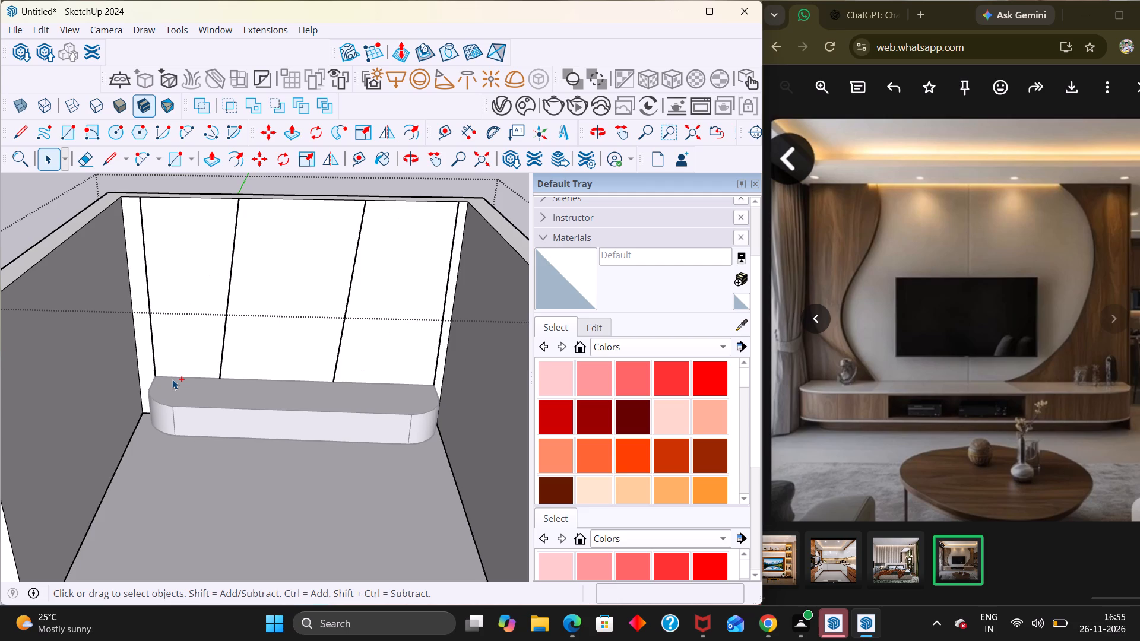
pyautogui.hotkey('ctrl', 'z')
pyautogui.hotkey('ctrl', 'z')
pyautogui.hotkey('ctrl', 'z')
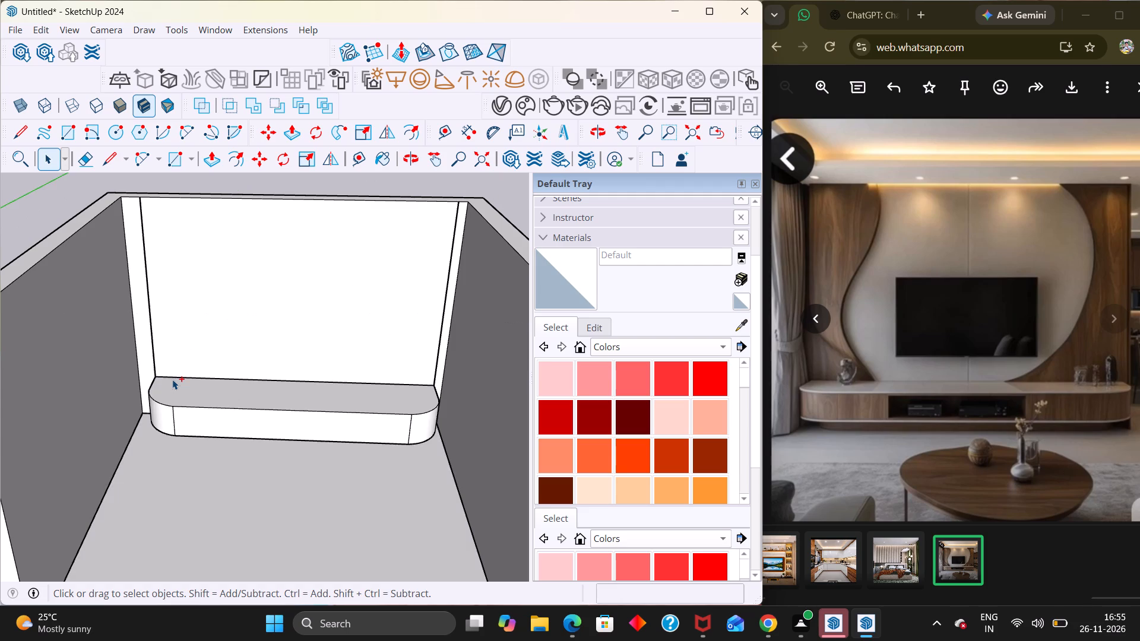
# Undo four more earlier edits to the back wall and TV console, and clear the selection.
pyautogui.hotkey('ctrl', 'z')
pyautogui.hotkey('ctrl', 'z')
pyautogui.hotkey('ctrl', 'z')
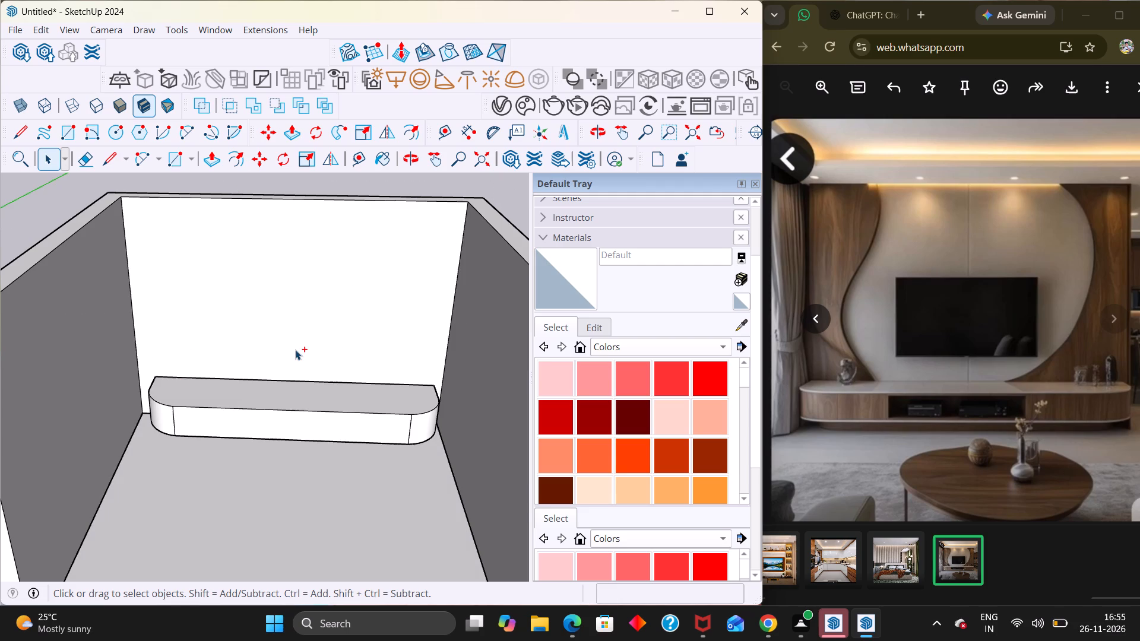
pyautogui.hotkey('ctrl', 'z')
pyautogui.keyDown('ctrl'); pyautogui.scroll(-8, 290, 349); pyautogui.keyUp('ctrl')
pyautogui.click(292, 244)
# Inside the TV console group, draw a vertical line about 8' 5/8" from its rear left corner to the top of the back wall.
pyautogui.scroll(3, 270, 416)
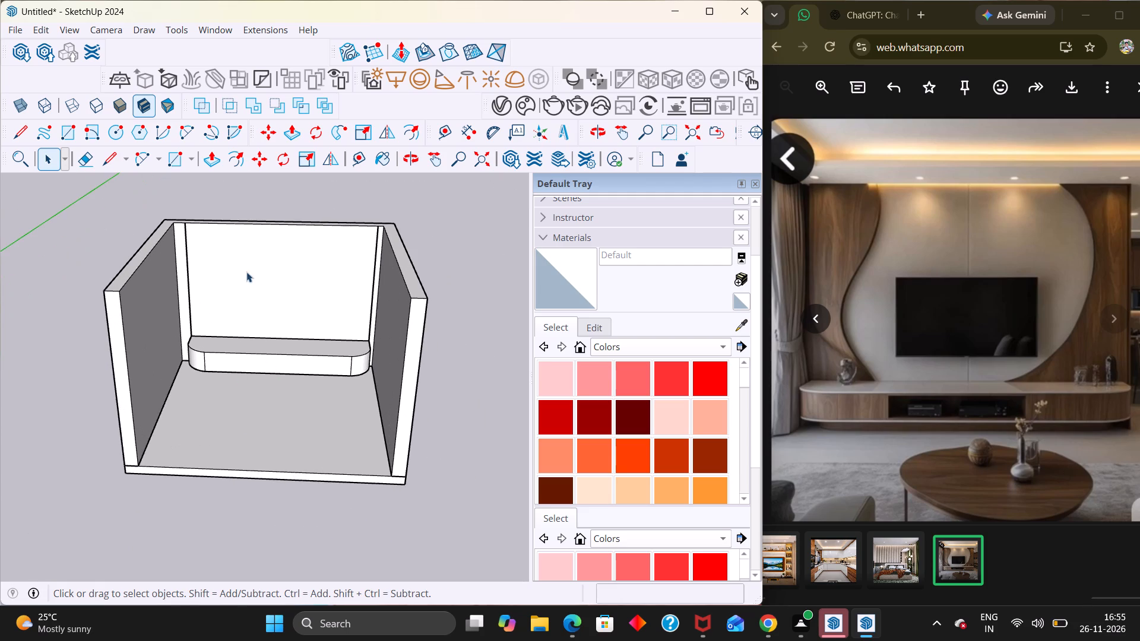
pyautogui.moveTo(252, 374); pyautogui.dragTo(256, 320, button='middle')
pyautogui.scroll(1, 256, 320)
pyautogui.doubleClick(258, 367)
pyautogui.click(258, 367)
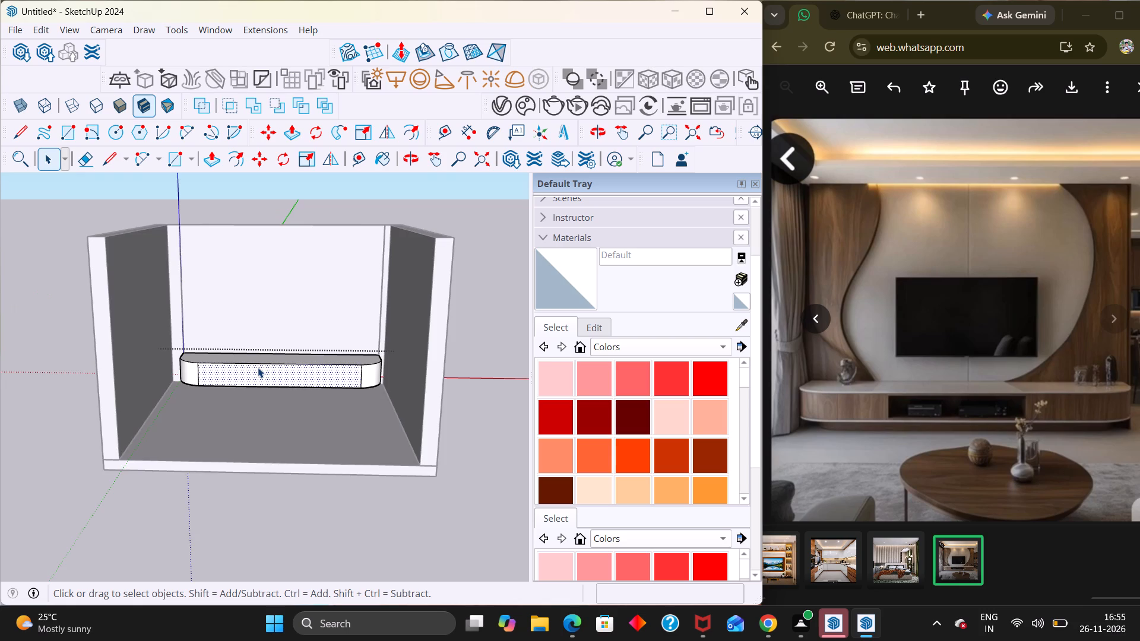
pyautogui.doubleClick(258, 367)
pyautogui.moveTo(260, 365); pyautogui.dragTo(284, 462, button='middle')
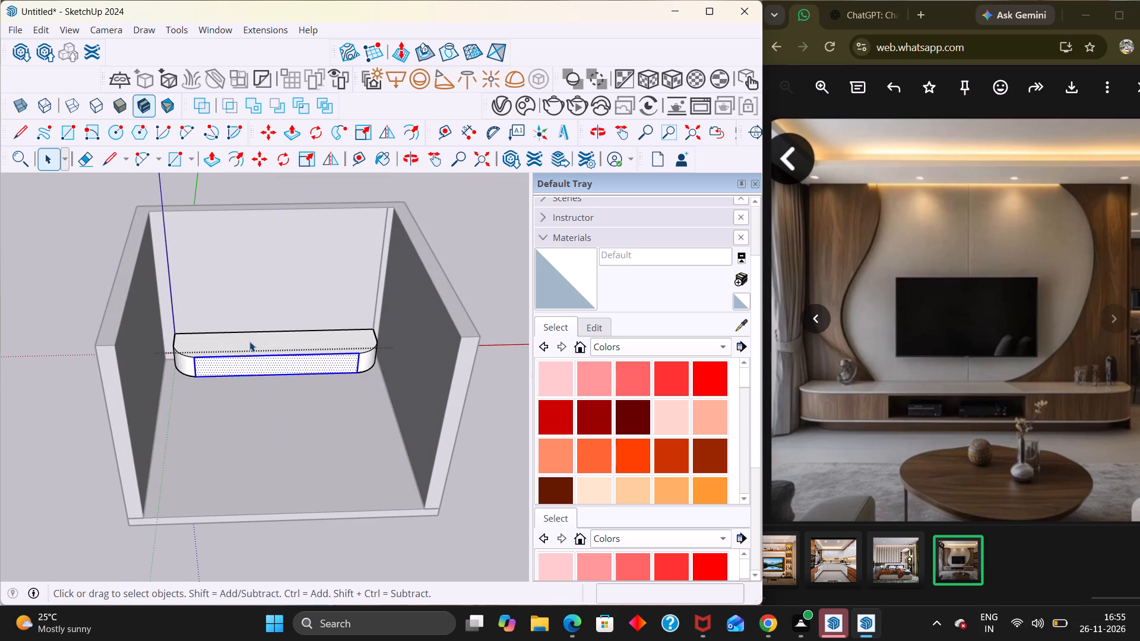
pyautogui.doubleClick(249, 341)
pyautogui.moveTo(249, 358); pyautogui.dragTo(218, 300, button='middle')
pyautogui.scroll(1, 218, 306)
pyautogui.scroll(-1, 252, 322)
pyautogui.middleClick(258, 324)
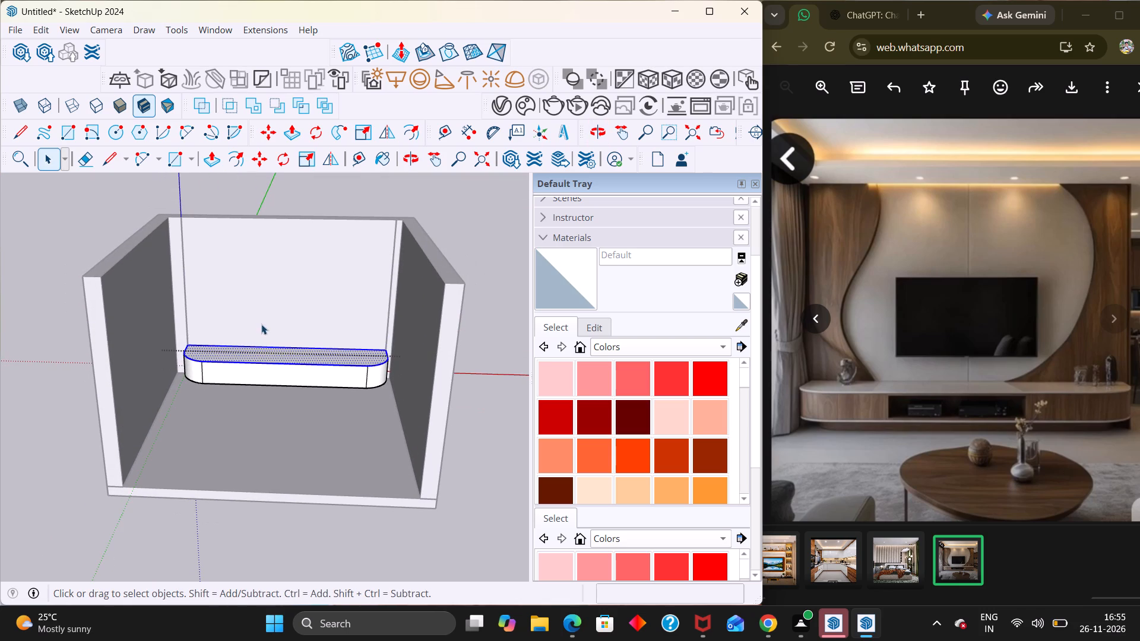
pyautogui.press('l')
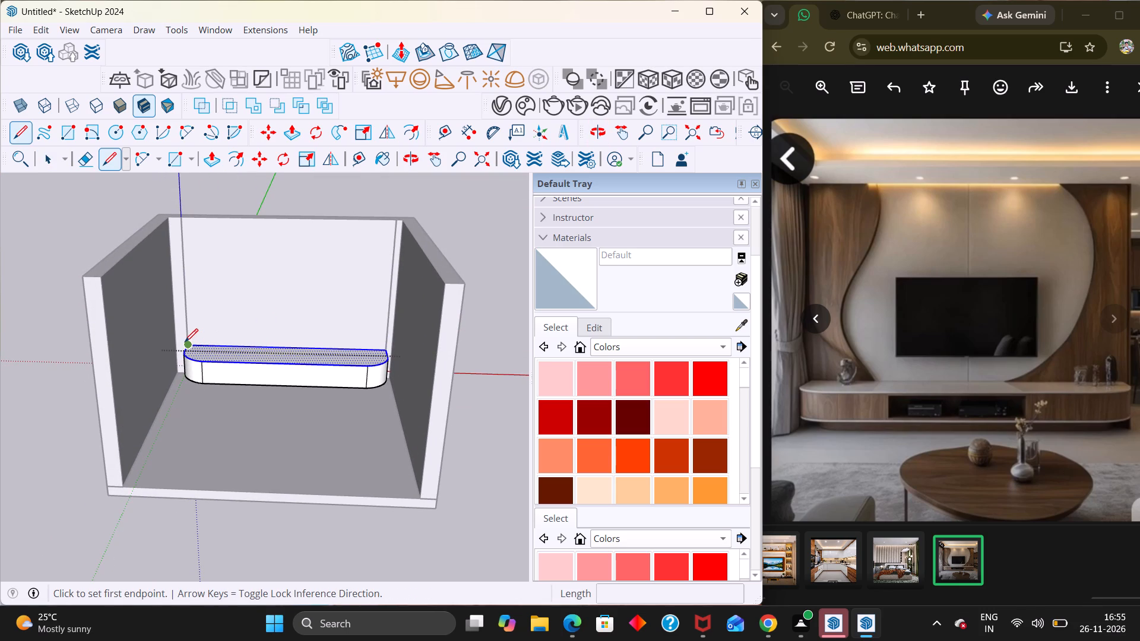
pyautogui.click(185, 342)
pyautogui.click(178, 217)
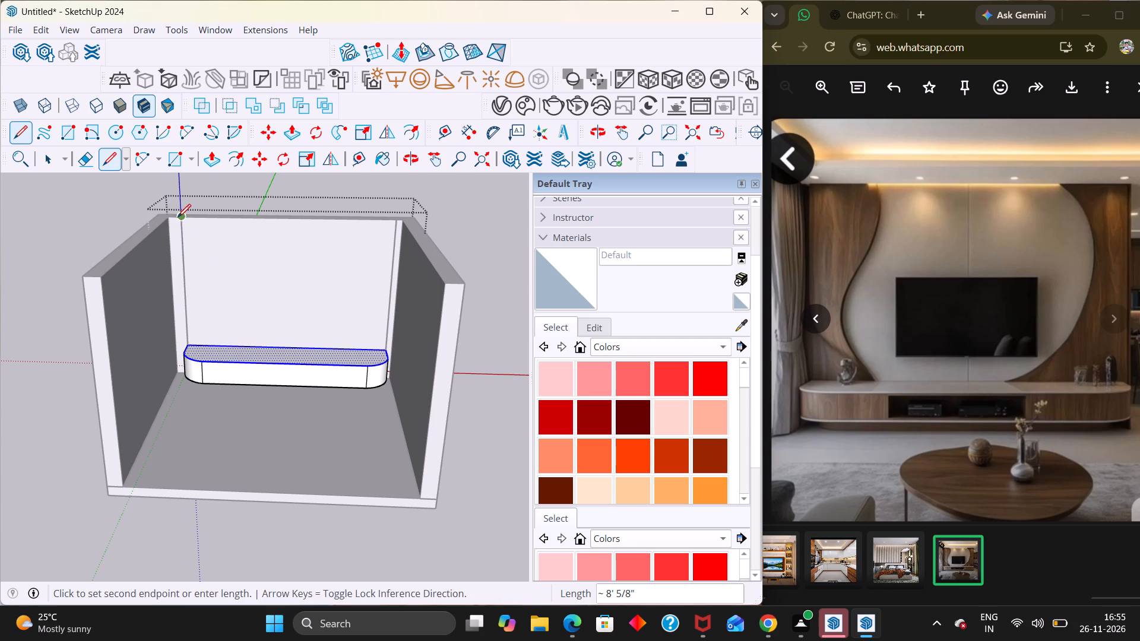
pyautogui.press('space')
# Draw a matching vertical line from the console's rear right corner to the top of the back wall.
pyautogui.press('l')
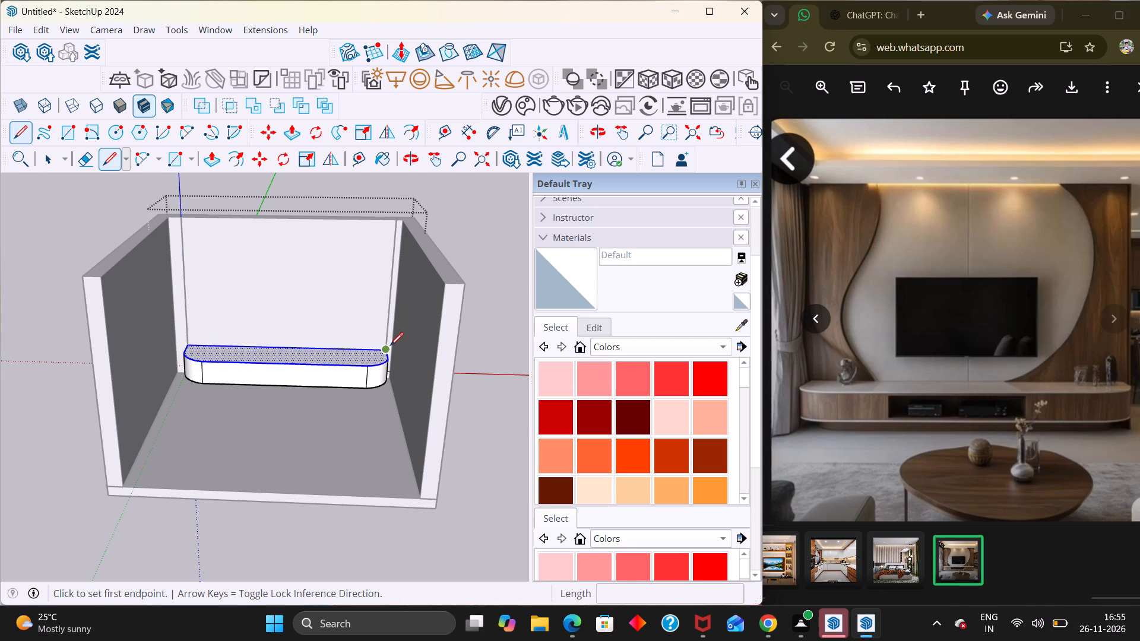
pyautogui.click(389, 344)
pyautogui.click(395, 225)
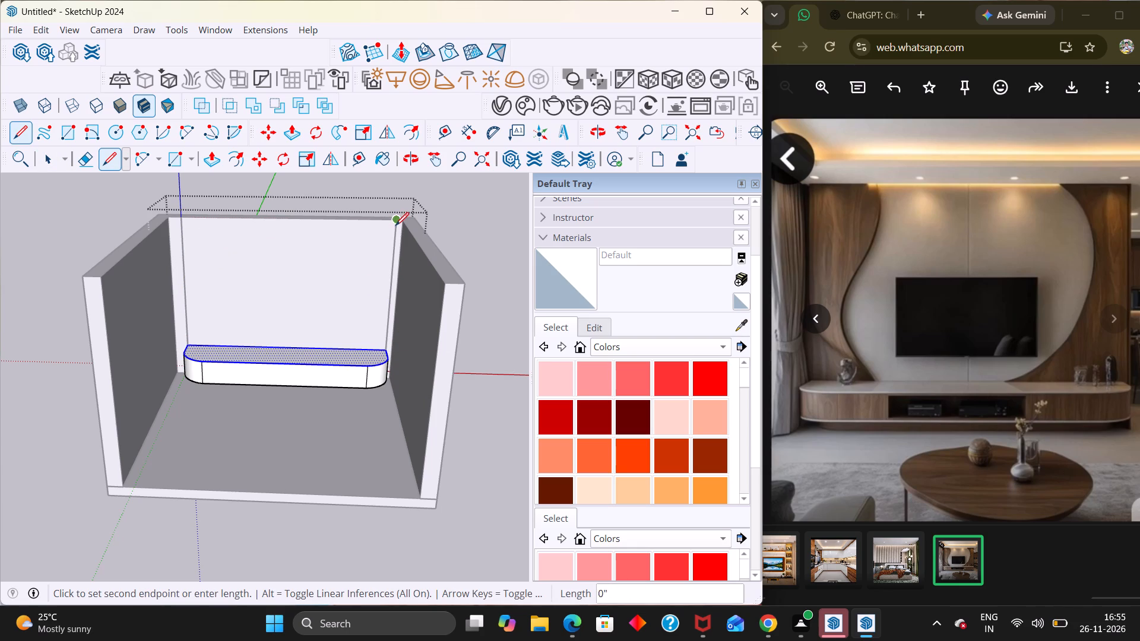
pyautogui.press('space')
pyautogui.scroll(-2, 307, 236)
pyautogui.click(490, 234)
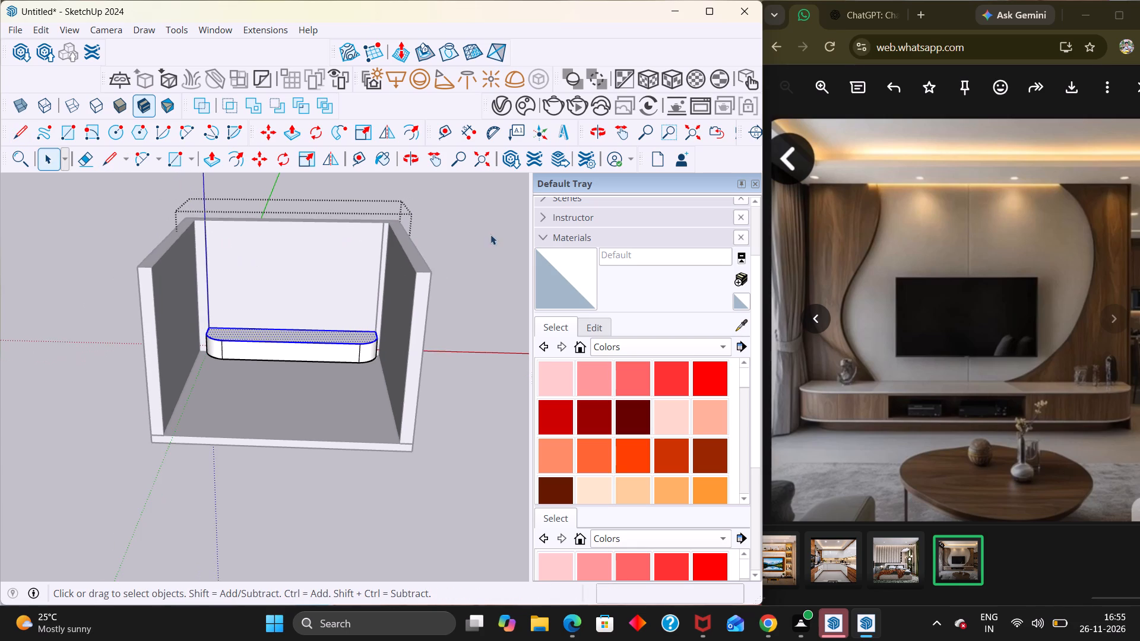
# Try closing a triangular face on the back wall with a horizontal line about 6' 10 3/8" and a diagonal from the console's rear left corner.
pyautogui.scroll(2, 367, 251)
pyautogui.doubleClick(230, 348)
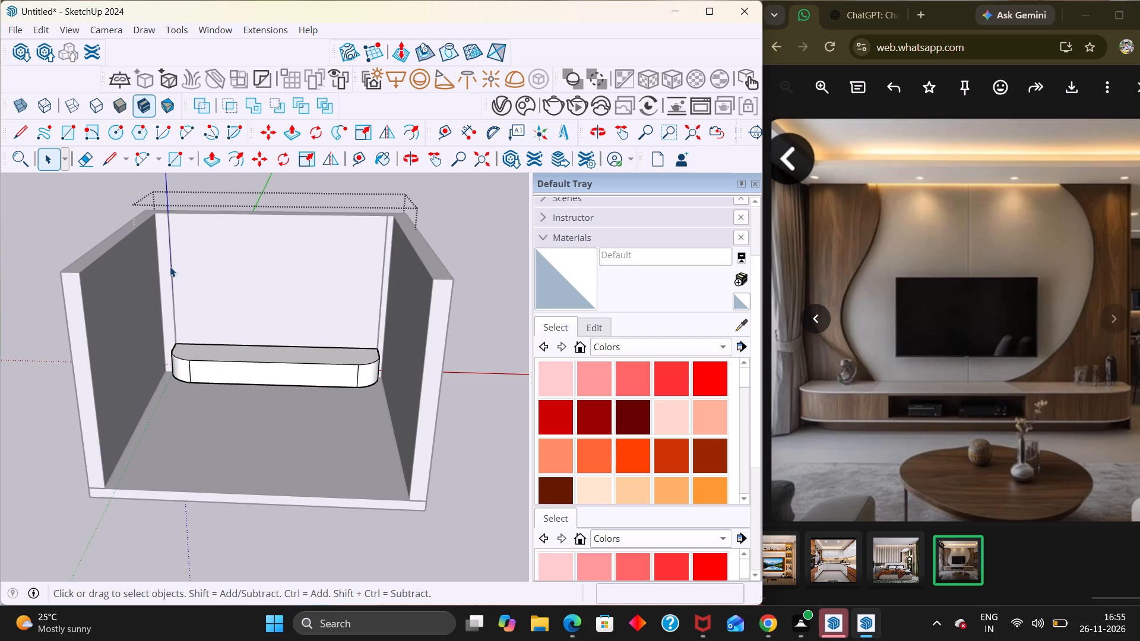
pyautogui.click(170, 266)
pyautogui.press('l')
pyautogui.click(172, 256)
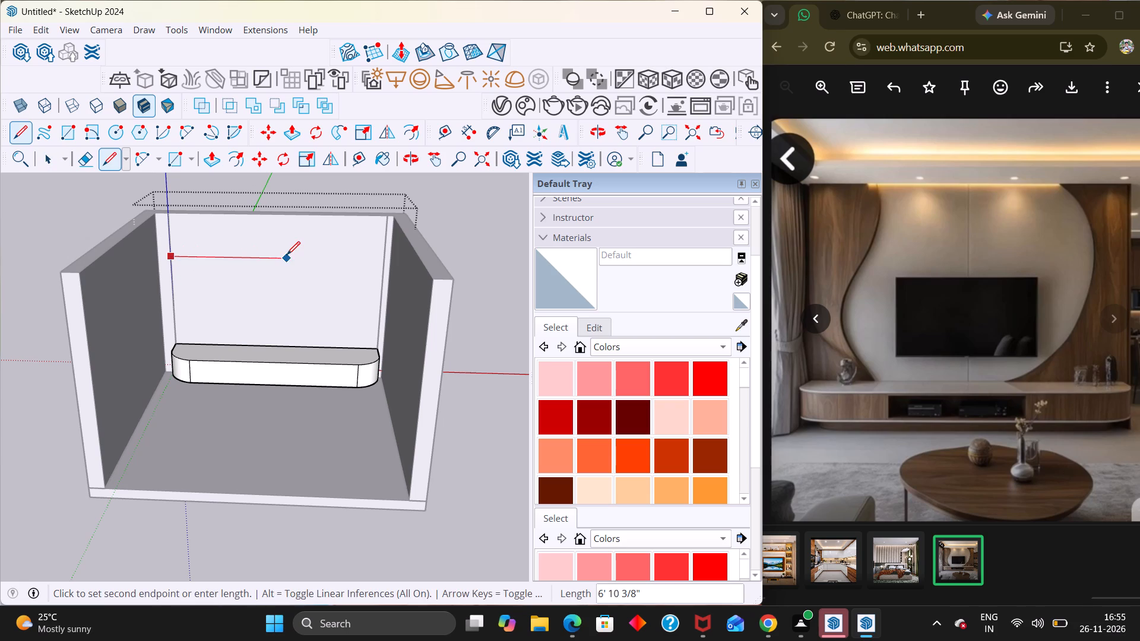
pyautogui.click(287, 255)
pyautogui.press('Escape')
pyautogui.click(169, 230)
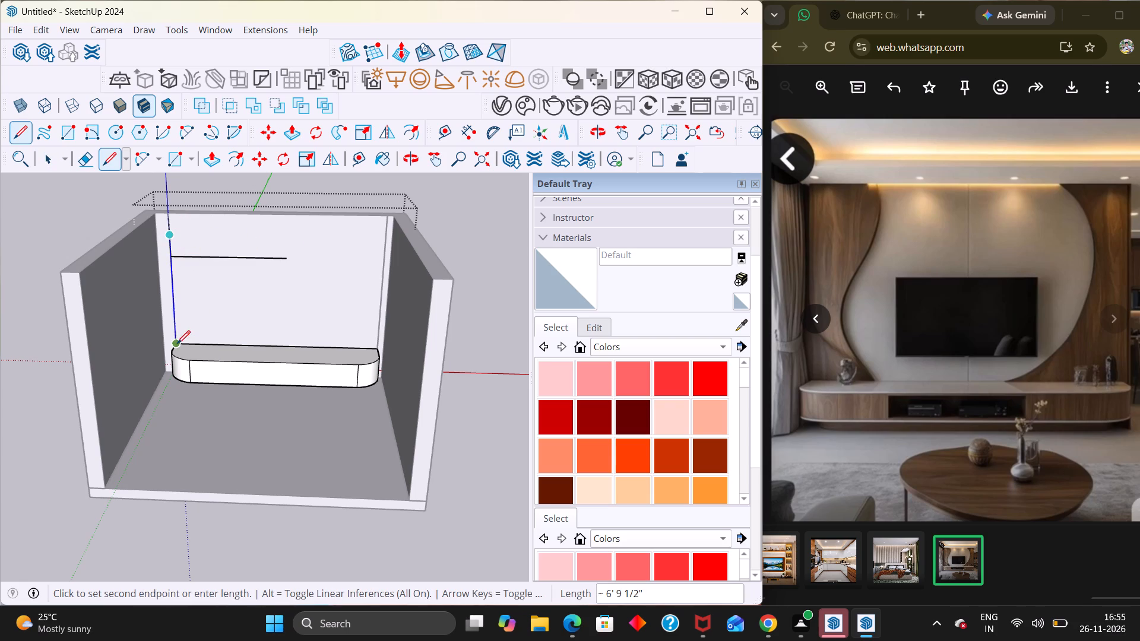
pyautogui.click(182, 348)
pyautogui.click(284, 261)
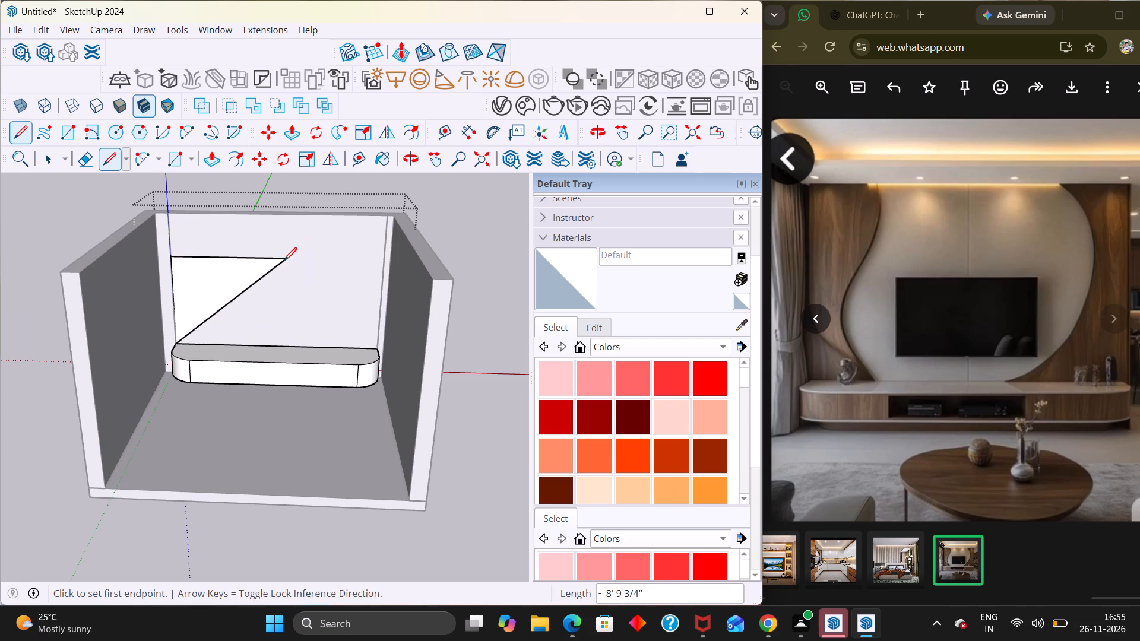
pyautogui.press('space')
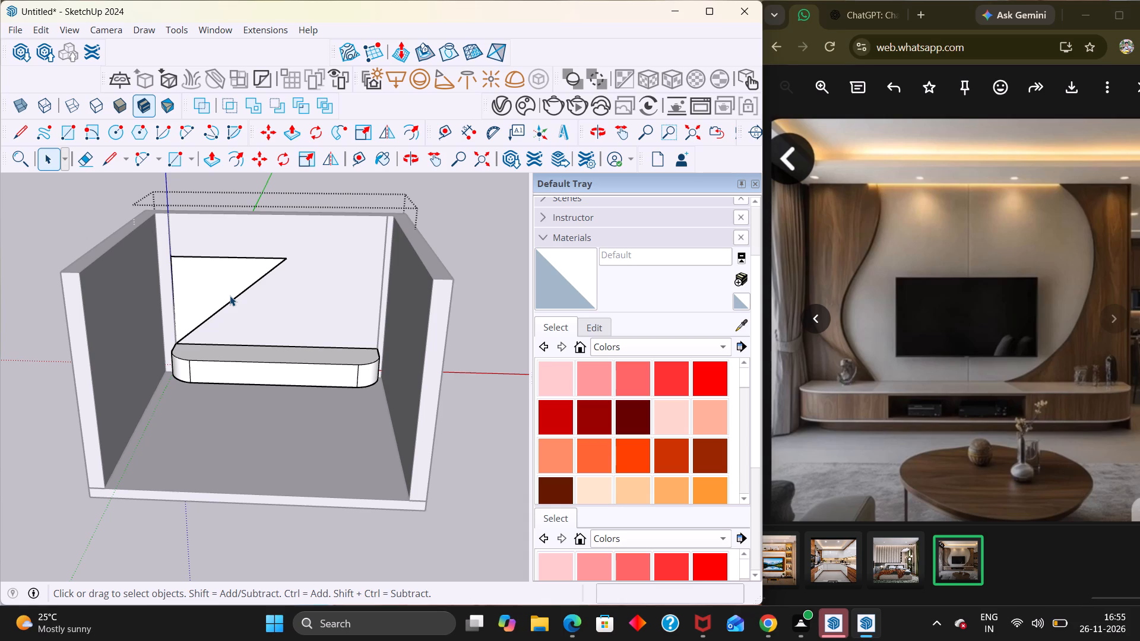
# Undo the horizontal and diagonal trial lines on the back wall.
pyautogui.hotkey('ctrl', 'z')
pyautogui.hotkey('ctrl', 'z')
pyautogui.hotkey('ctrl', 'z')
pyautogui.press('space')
# Draw a vertical dividing line about 8' long from the back wall's top edge to the console's rear edge, left of centre.
pyautogui.moveTo(238, 351); pyautogui.dragTo(261, 317, button='middle')
pyautogui.scroll(3, 261, 316)
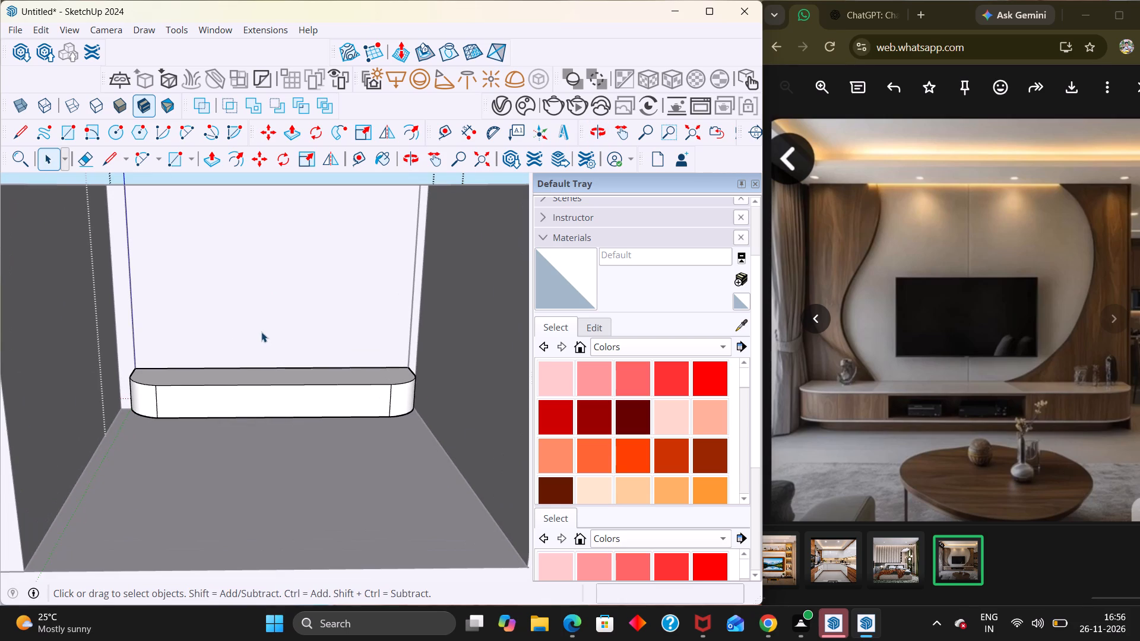
pyautogui.press('l')
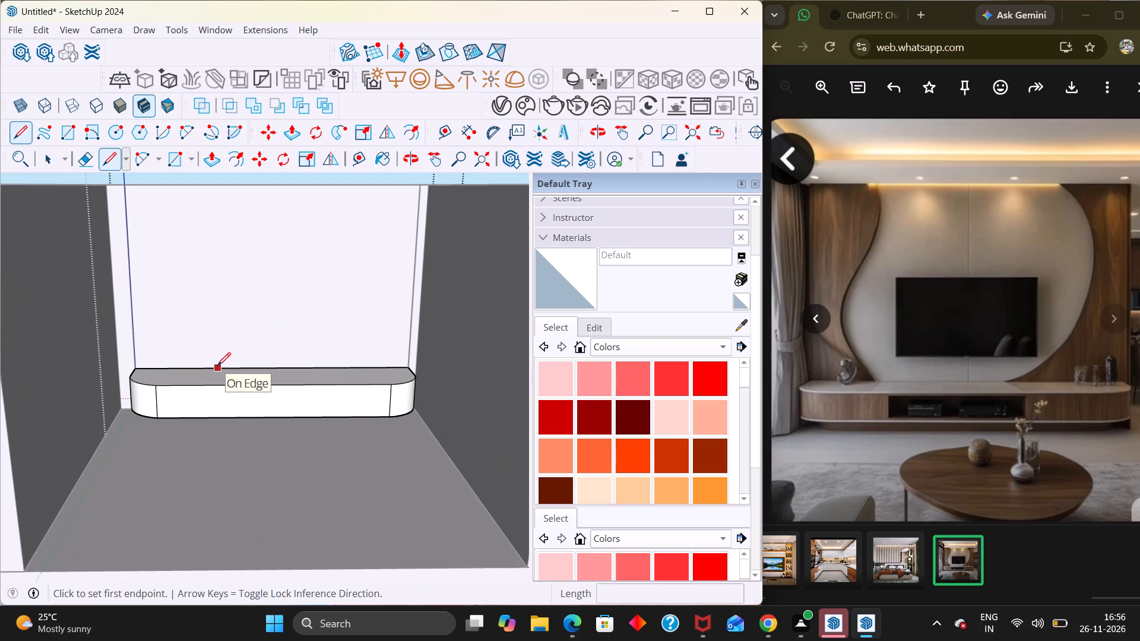
pyautogui.click(203, 189)
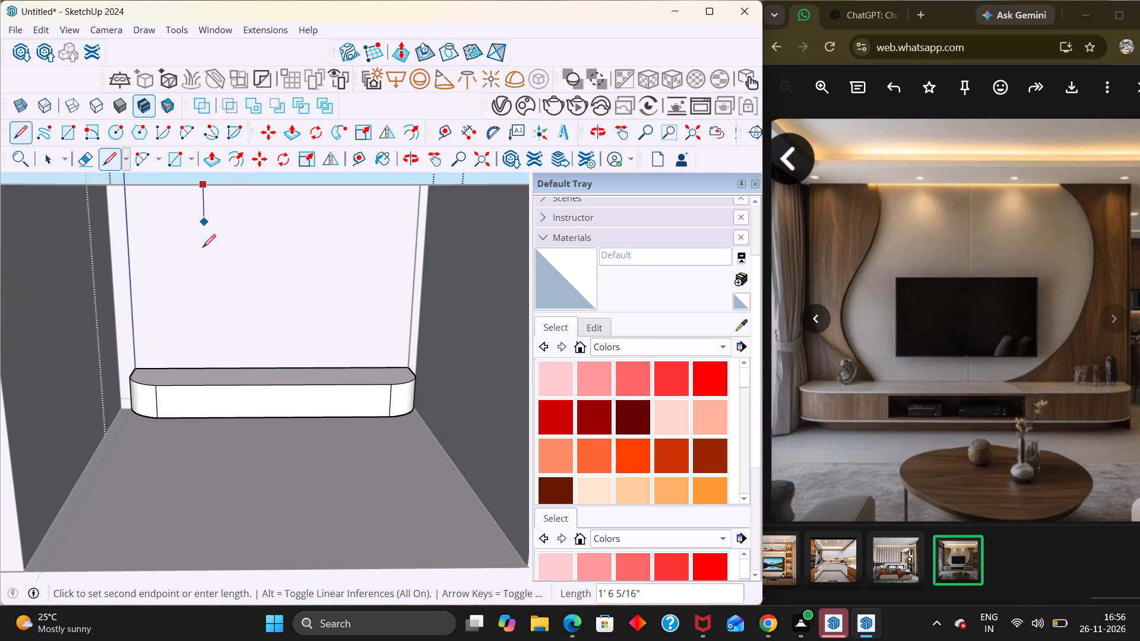
pyautogui.click(205, 372)
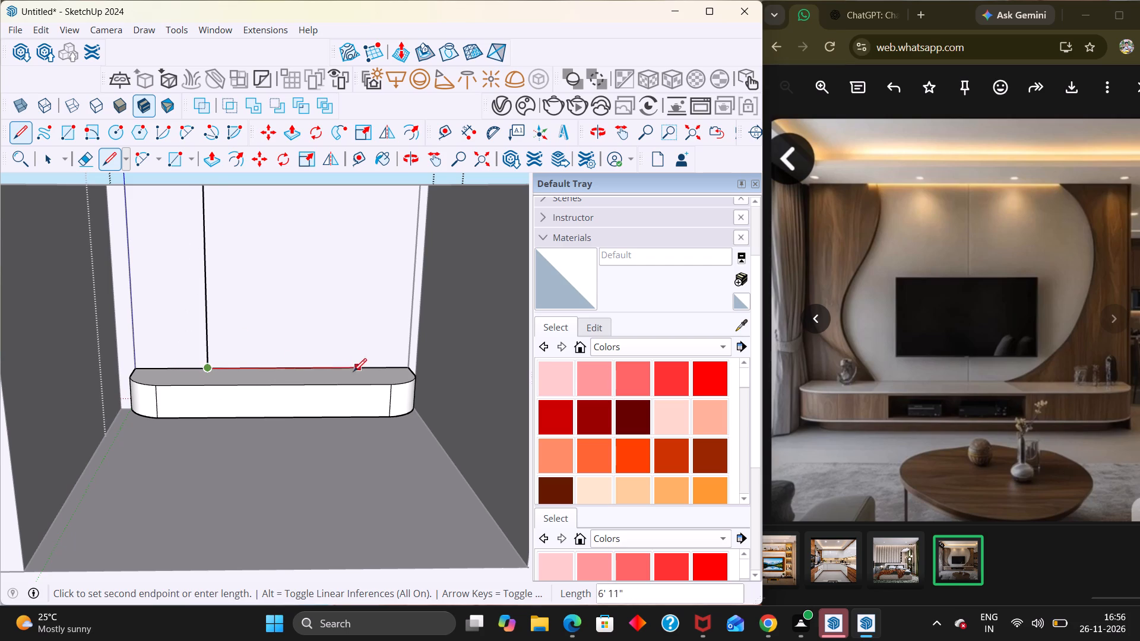
pyautogui.press('space')
# Draw a slanted line about 8' 4" from the midpoint on the console's rear edge up to the right part of the wall's top edge.
pyautogui.press('l')
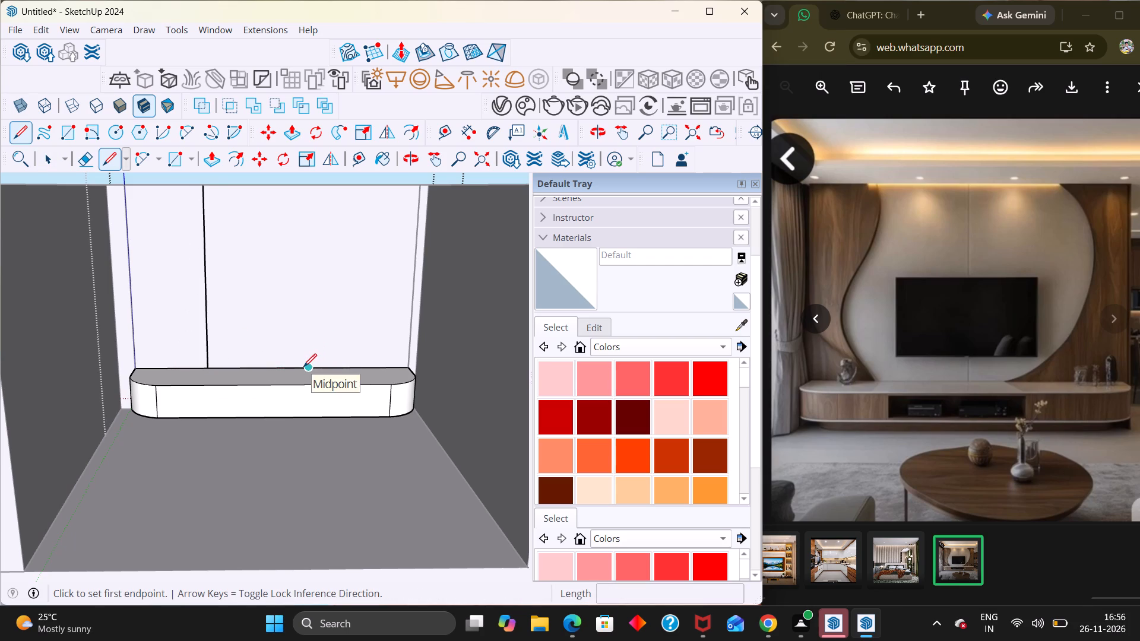
pyautogui.click(303, 367)
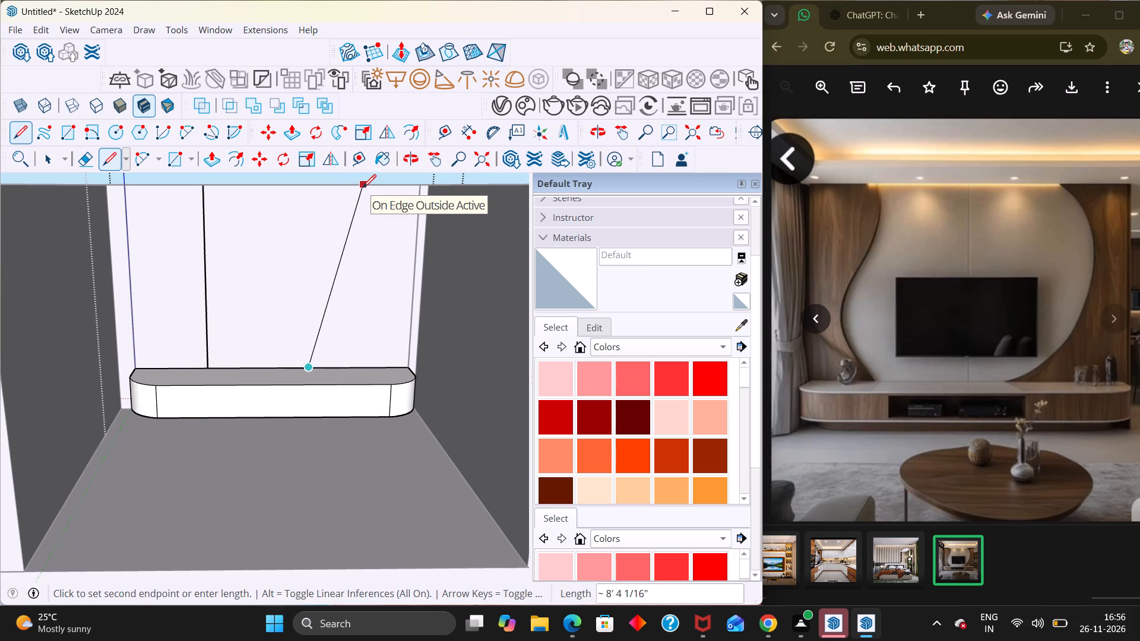
pyautogui.click(363, 188)
pyautogui.press('space')
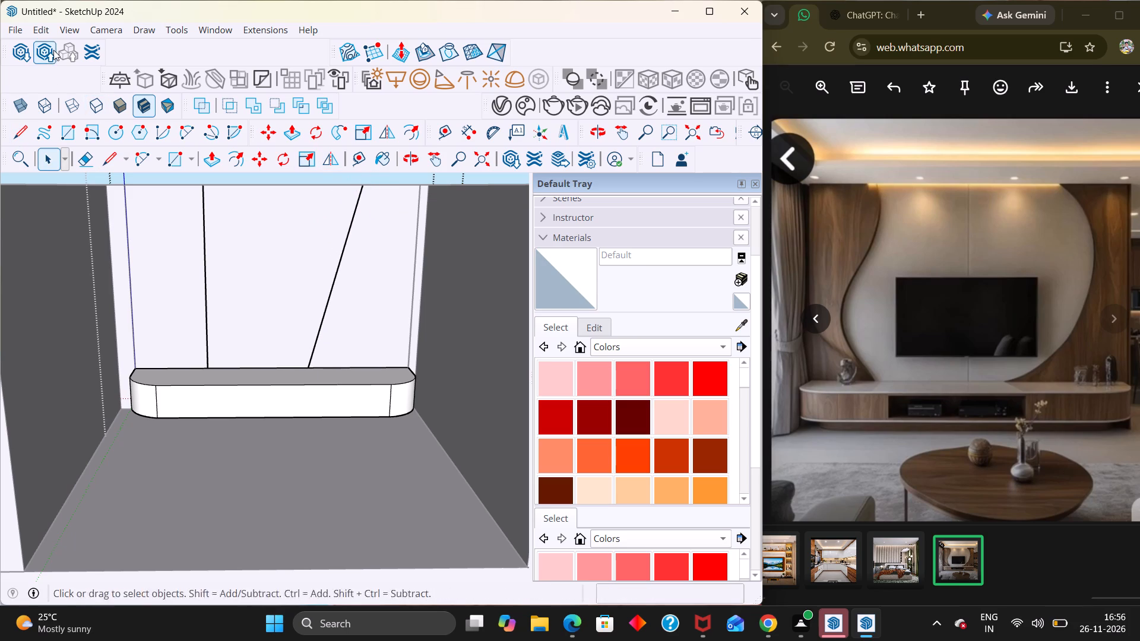
# Draw a two-point arc between the slanted line's ends, bulging about 2' 6" toward the right side wall.
pyautogui.press('a')
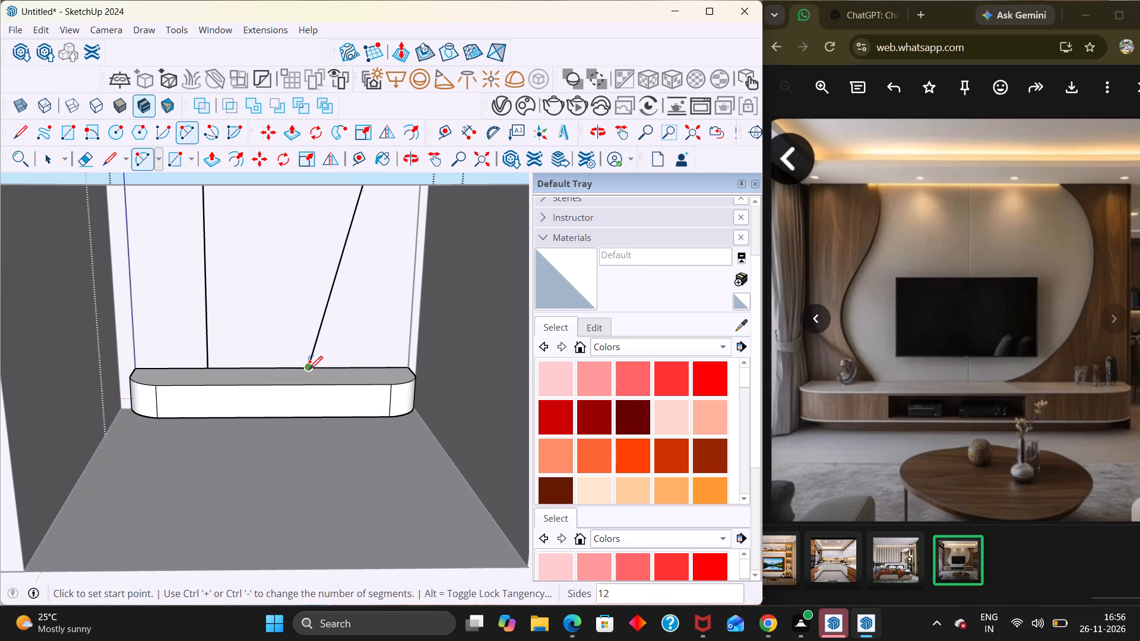
pyautogui.click(309, 369)
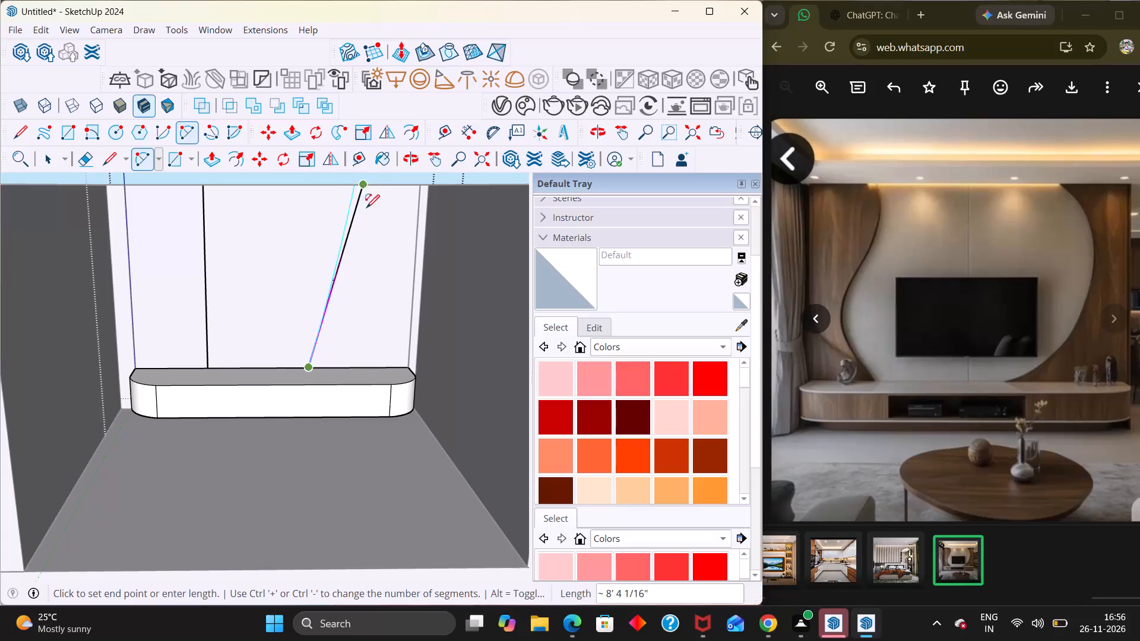
pyautogui.click(365, 186)
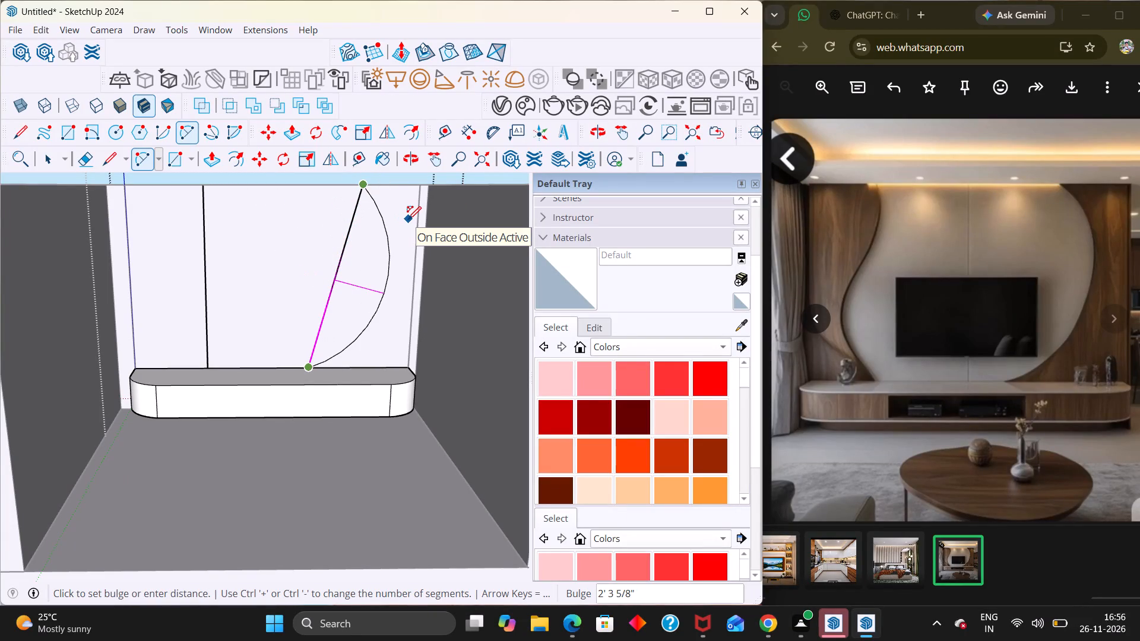
pyautogui.scroll(2, 405, 230)
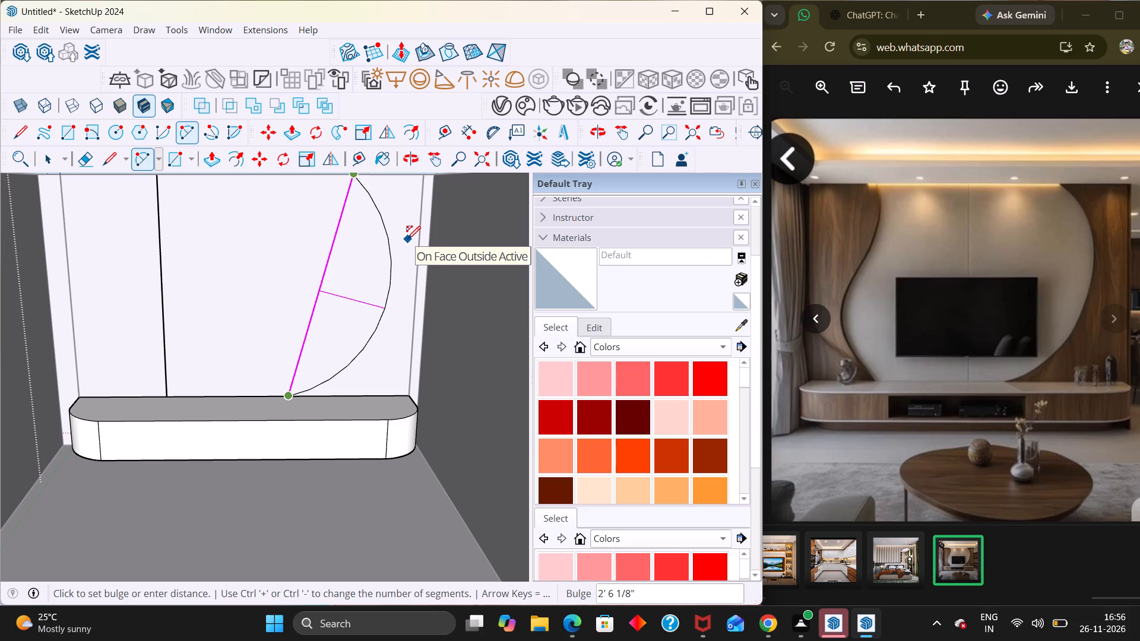
pyautogui.click(404, 239)
pyautogui.scroll(-4, 404, 239)
pyautogui.press('space')
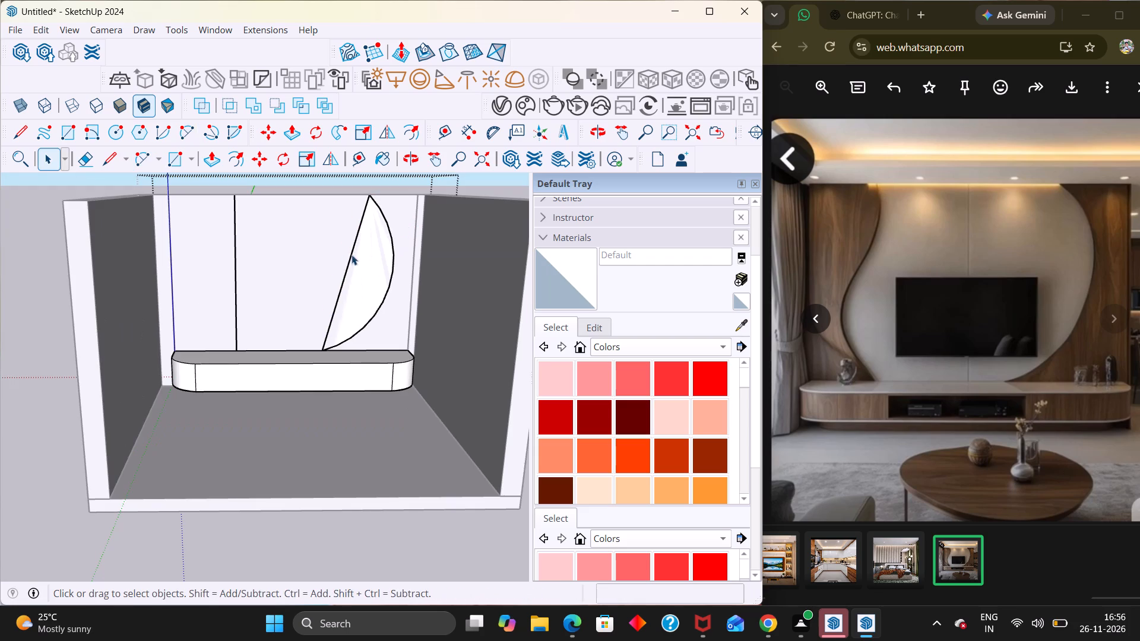
# Erase the slanted line joining the large arc's ends, and exit the console group.
pyautogui.press('e')
pyautogui.click(344, 273)
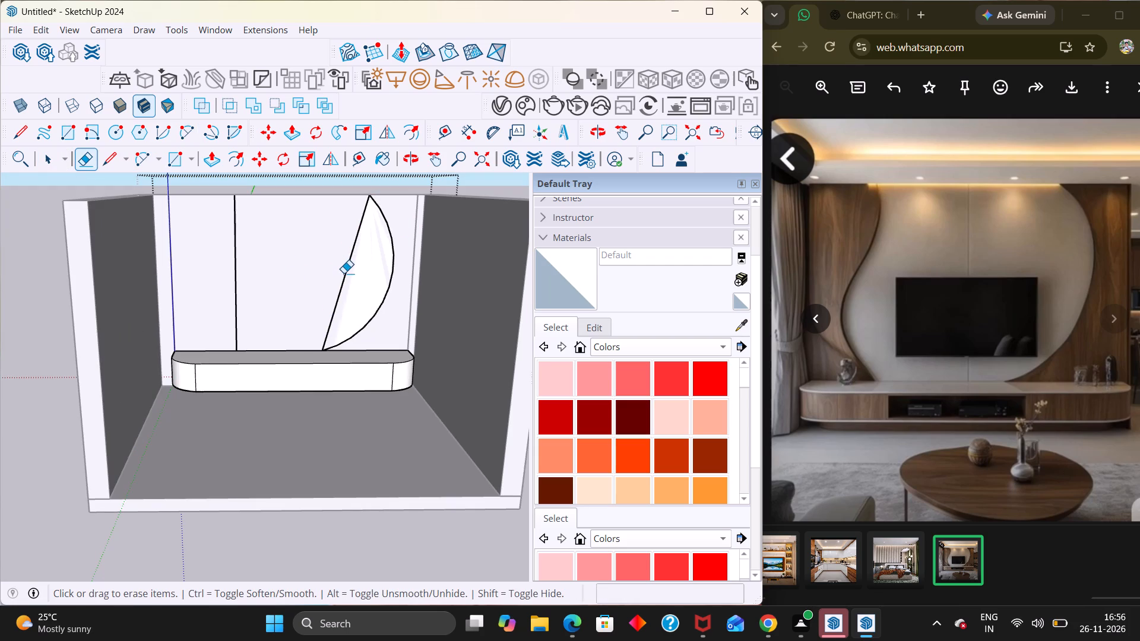
pyautogui.click(345, 274)
pyautogui.scroll(-5, 345, 274)
pyautogui.press('space')
pyautogui.click(461, 234)
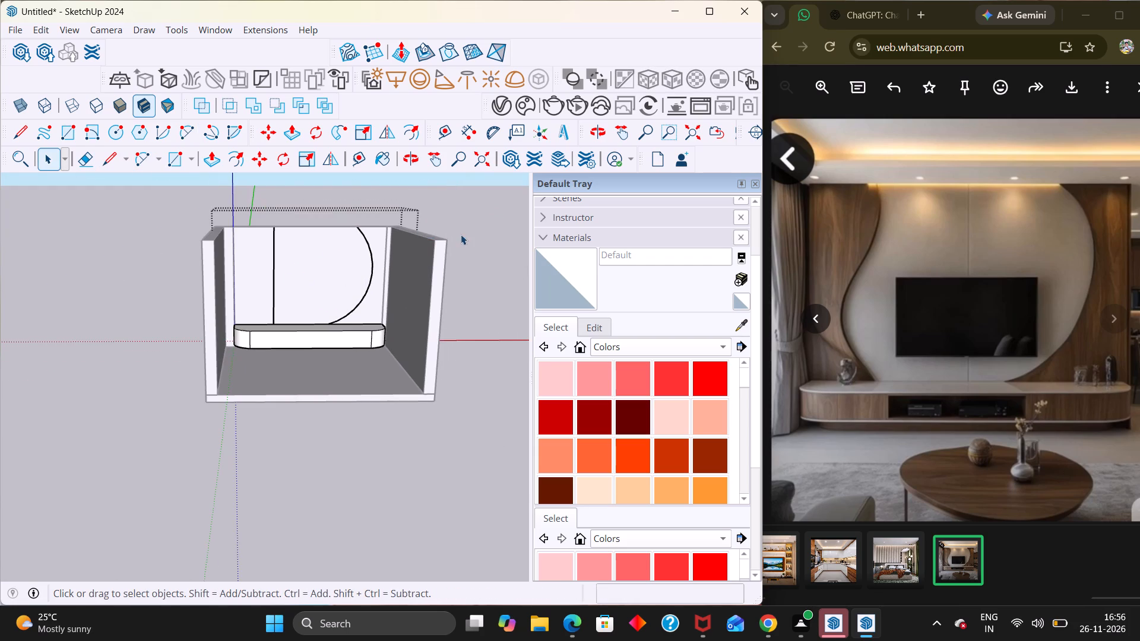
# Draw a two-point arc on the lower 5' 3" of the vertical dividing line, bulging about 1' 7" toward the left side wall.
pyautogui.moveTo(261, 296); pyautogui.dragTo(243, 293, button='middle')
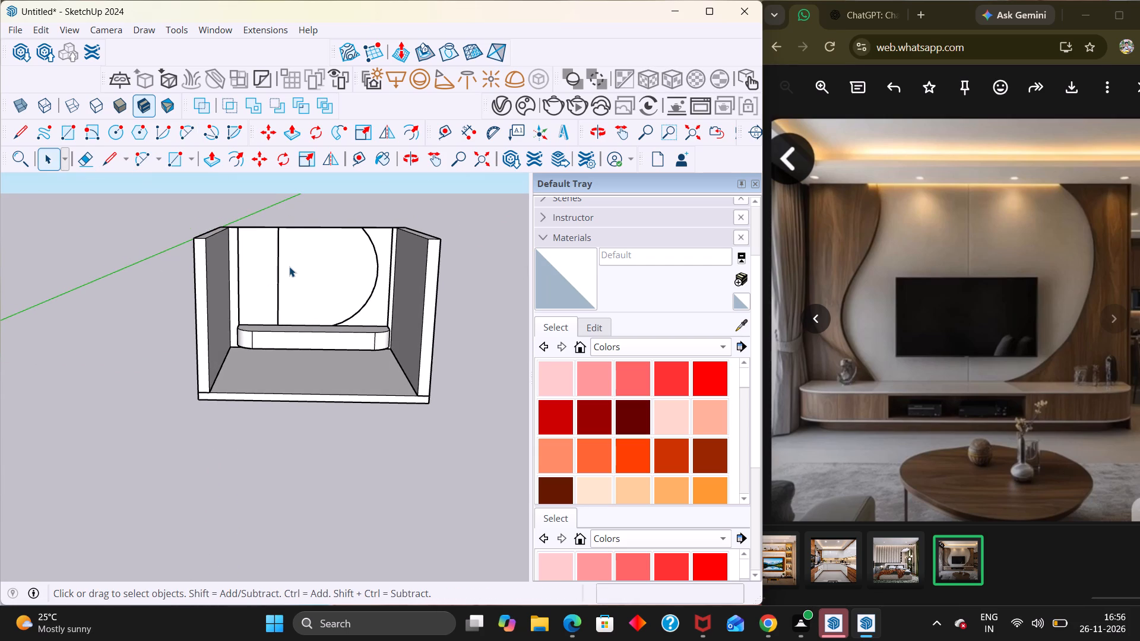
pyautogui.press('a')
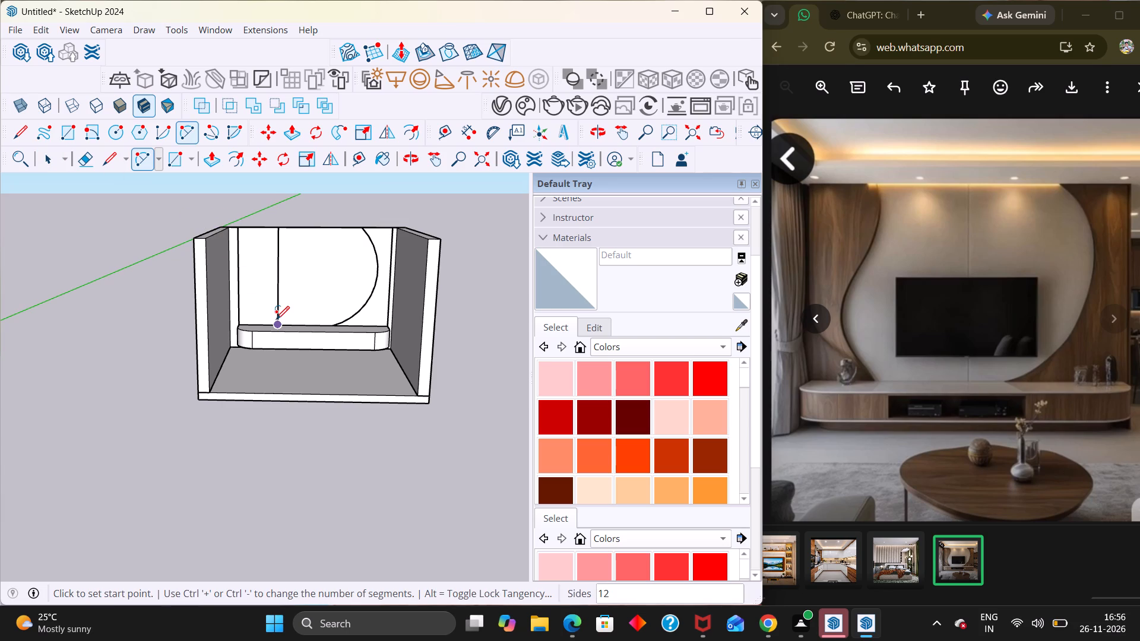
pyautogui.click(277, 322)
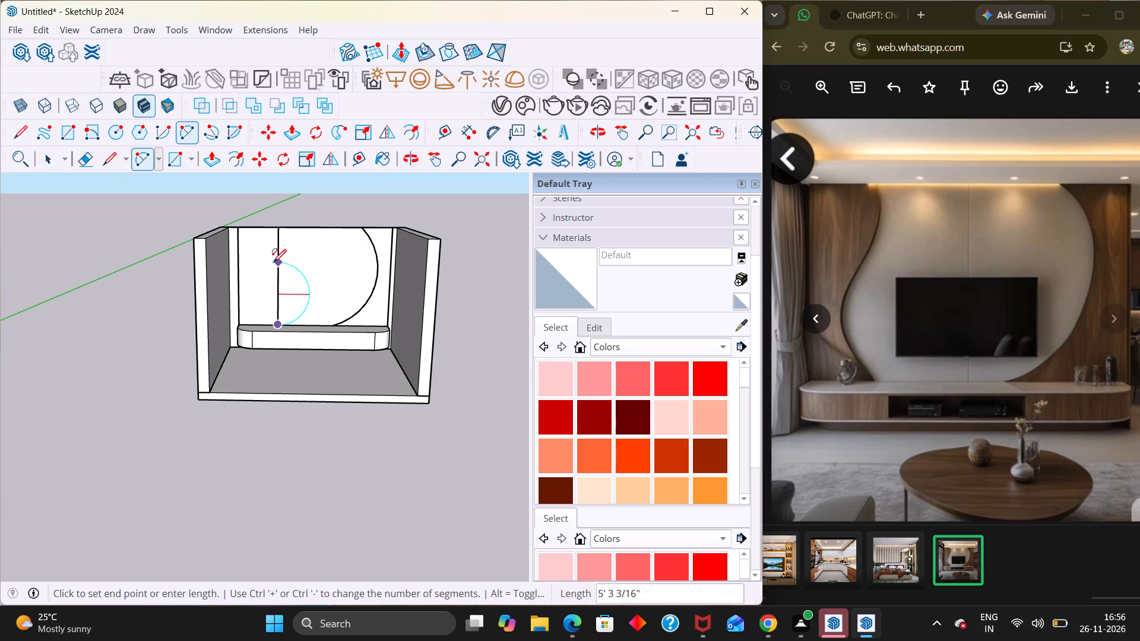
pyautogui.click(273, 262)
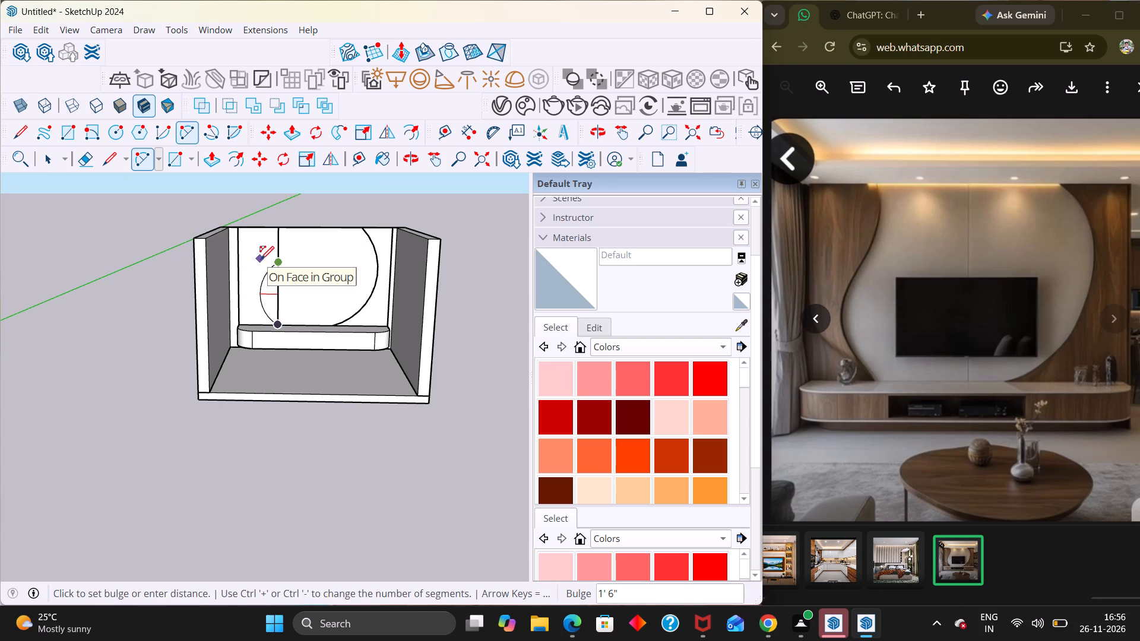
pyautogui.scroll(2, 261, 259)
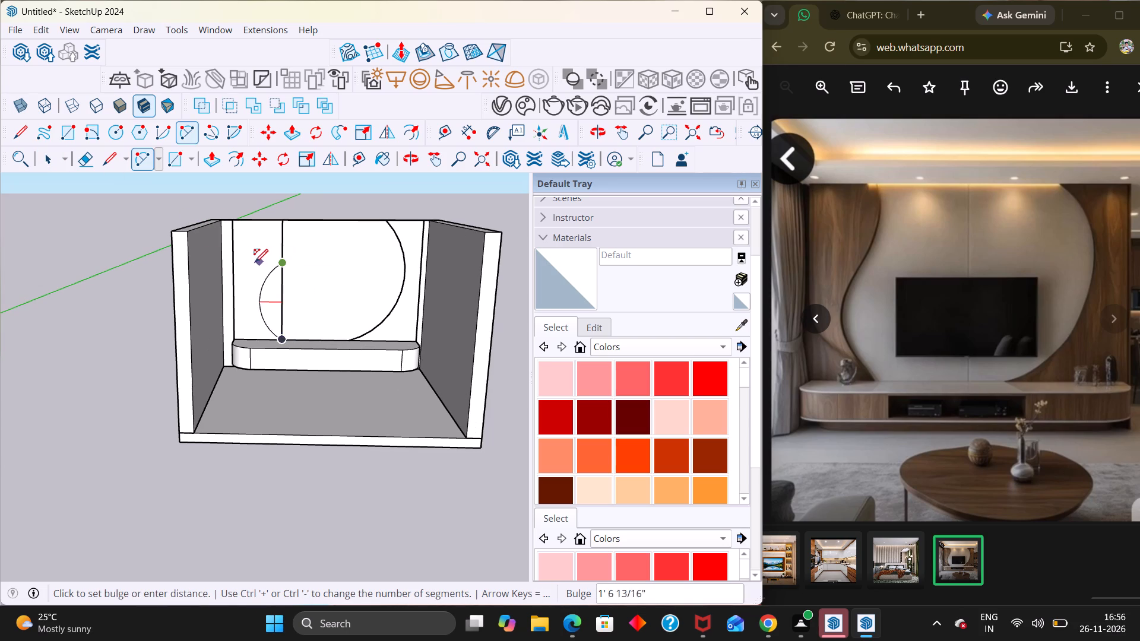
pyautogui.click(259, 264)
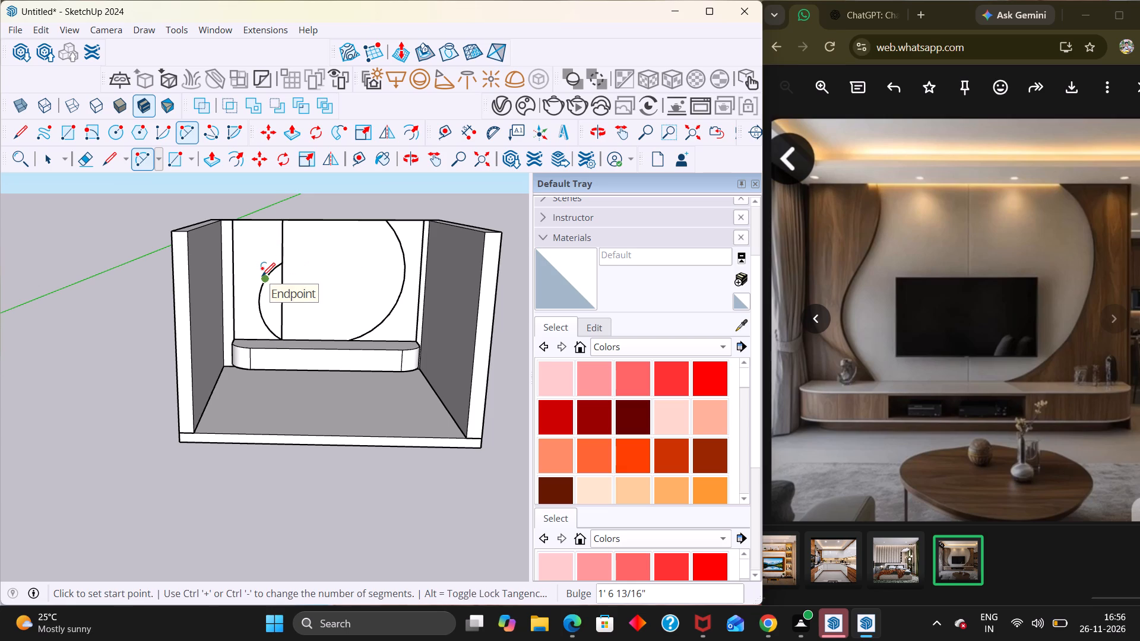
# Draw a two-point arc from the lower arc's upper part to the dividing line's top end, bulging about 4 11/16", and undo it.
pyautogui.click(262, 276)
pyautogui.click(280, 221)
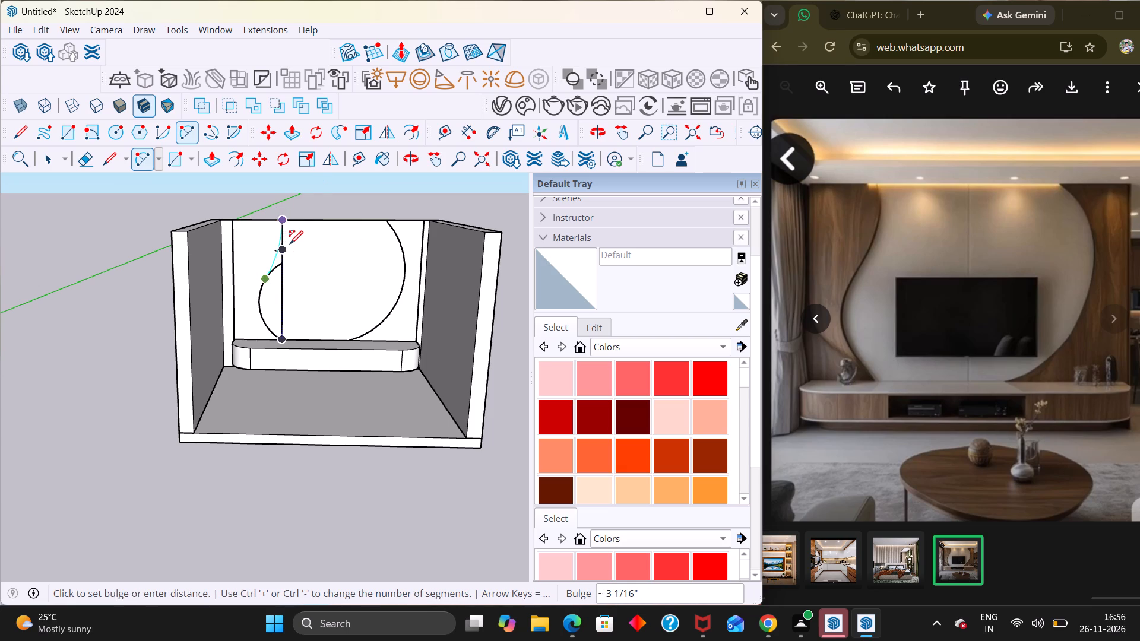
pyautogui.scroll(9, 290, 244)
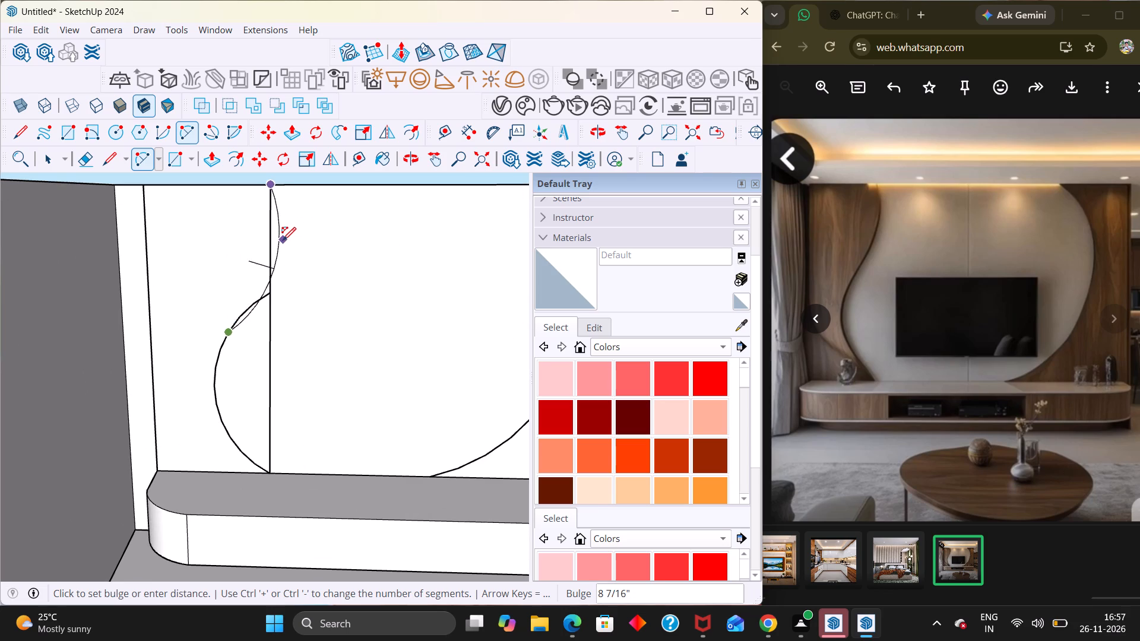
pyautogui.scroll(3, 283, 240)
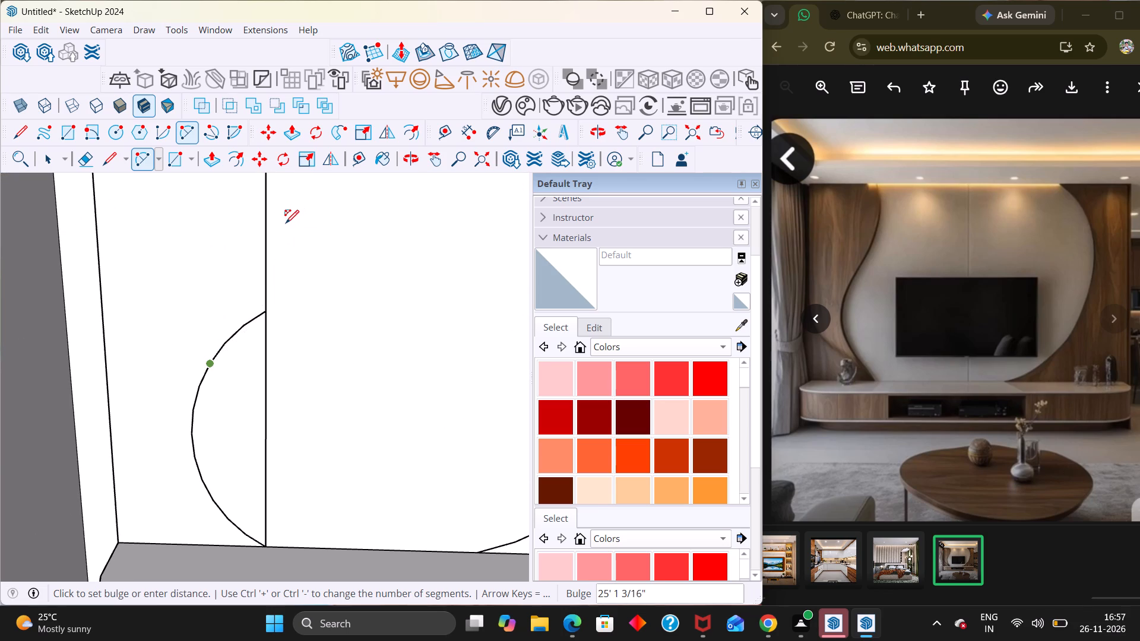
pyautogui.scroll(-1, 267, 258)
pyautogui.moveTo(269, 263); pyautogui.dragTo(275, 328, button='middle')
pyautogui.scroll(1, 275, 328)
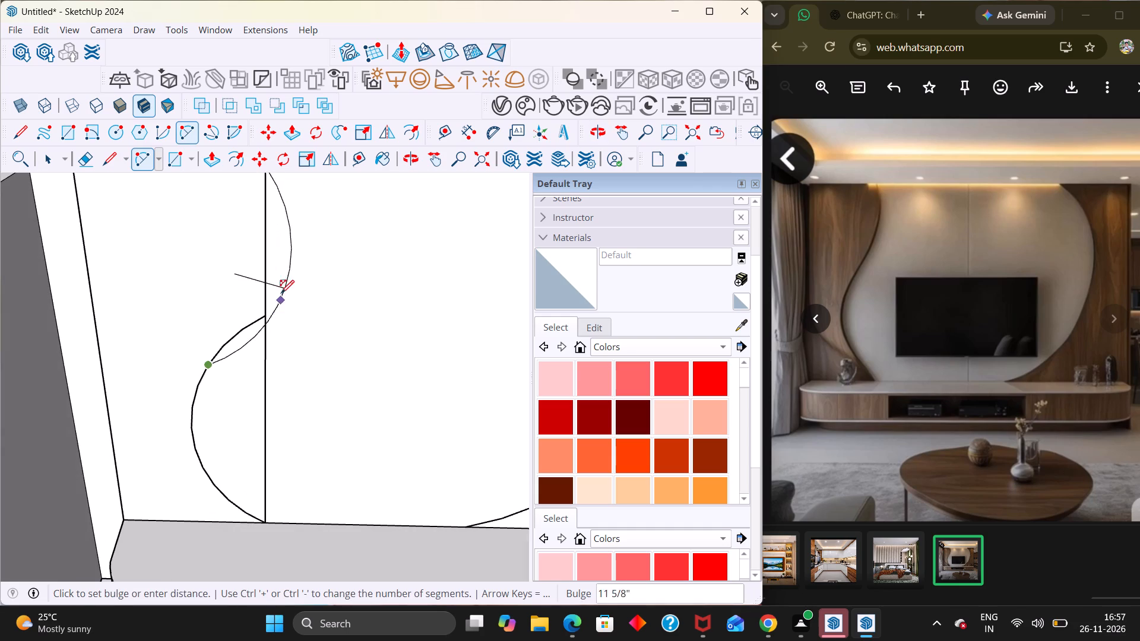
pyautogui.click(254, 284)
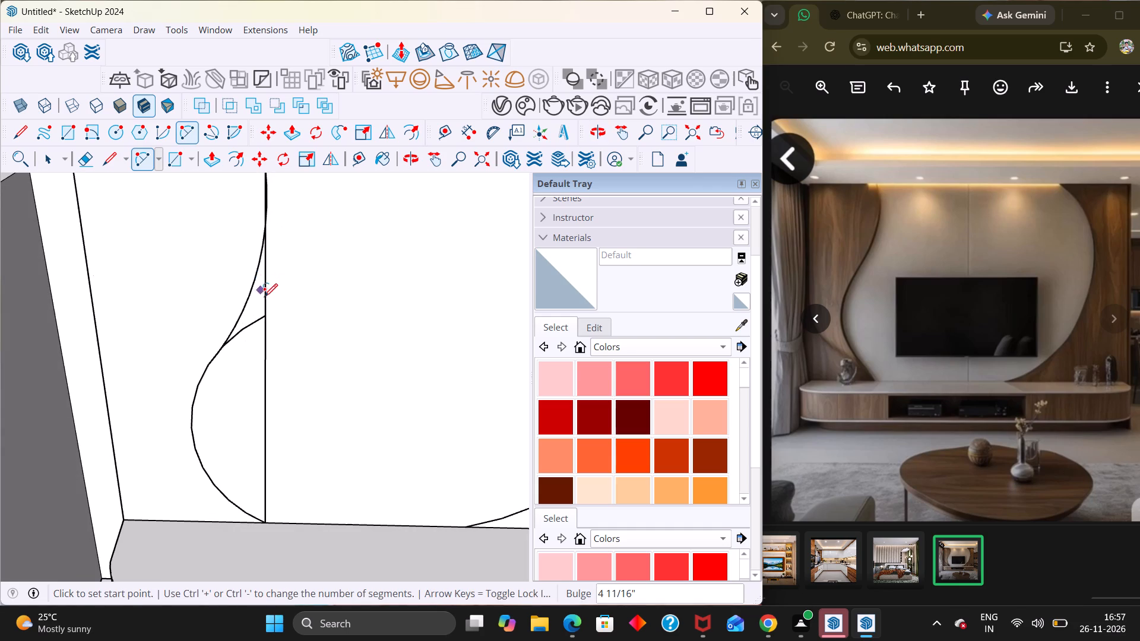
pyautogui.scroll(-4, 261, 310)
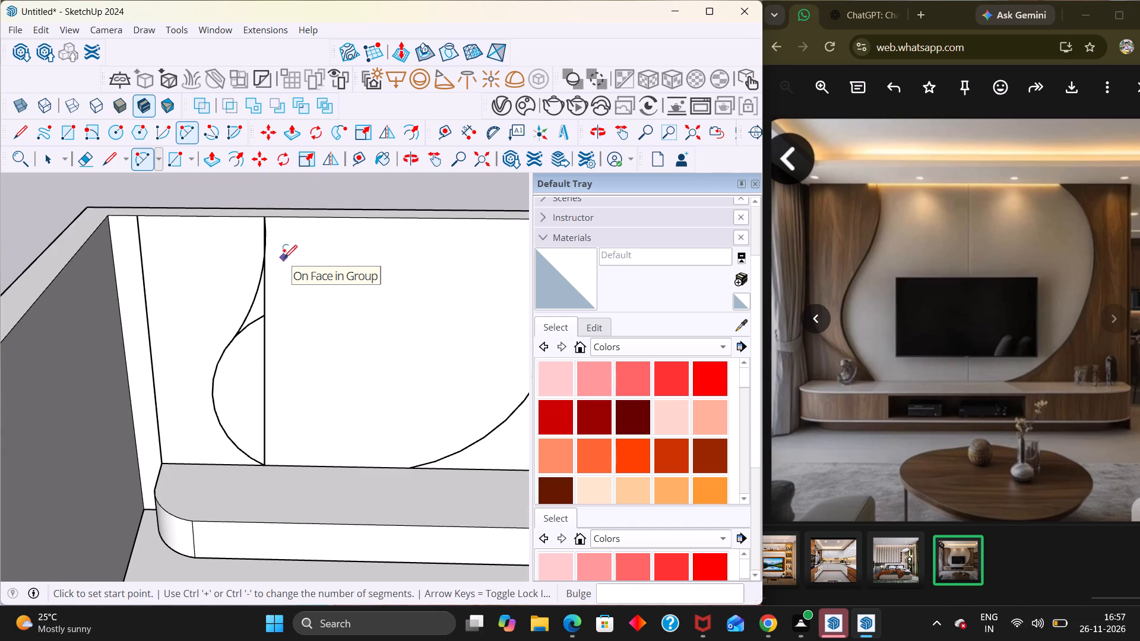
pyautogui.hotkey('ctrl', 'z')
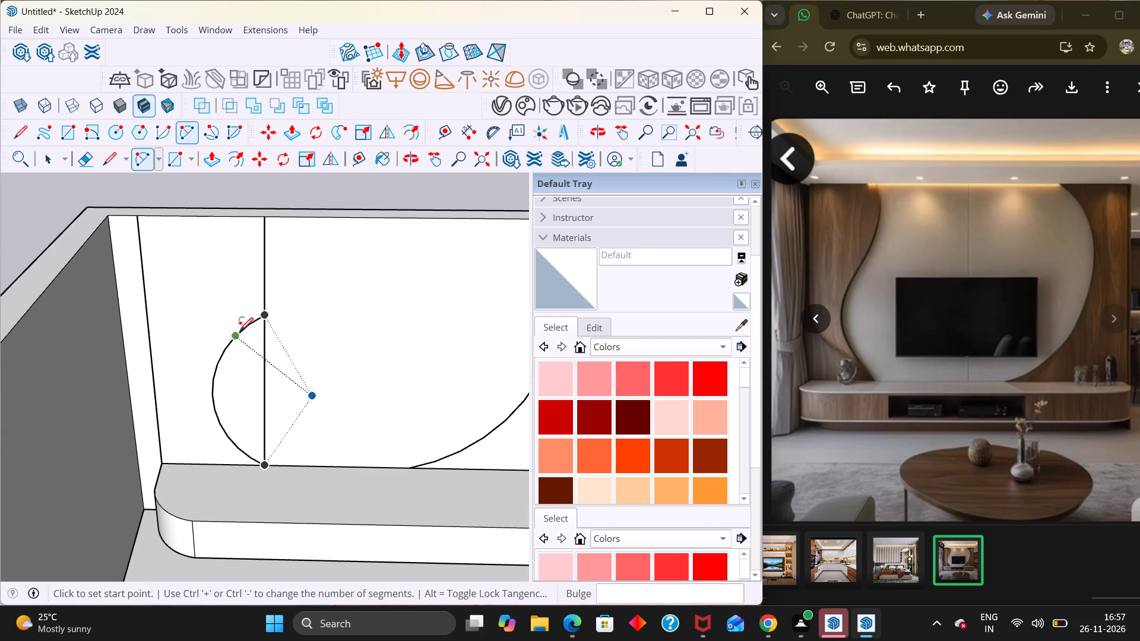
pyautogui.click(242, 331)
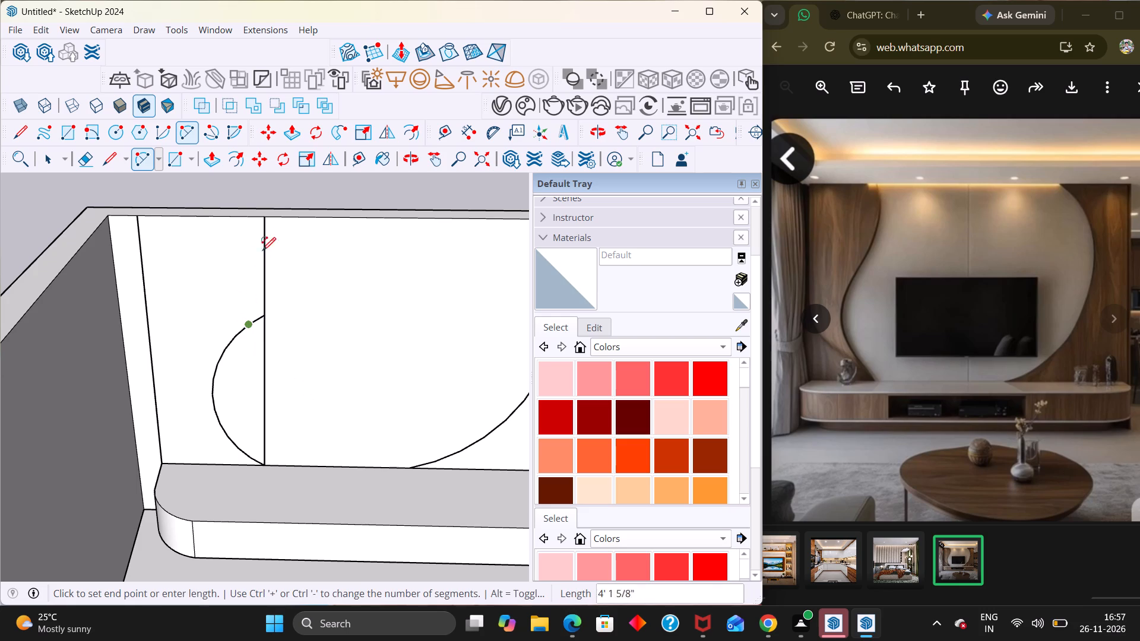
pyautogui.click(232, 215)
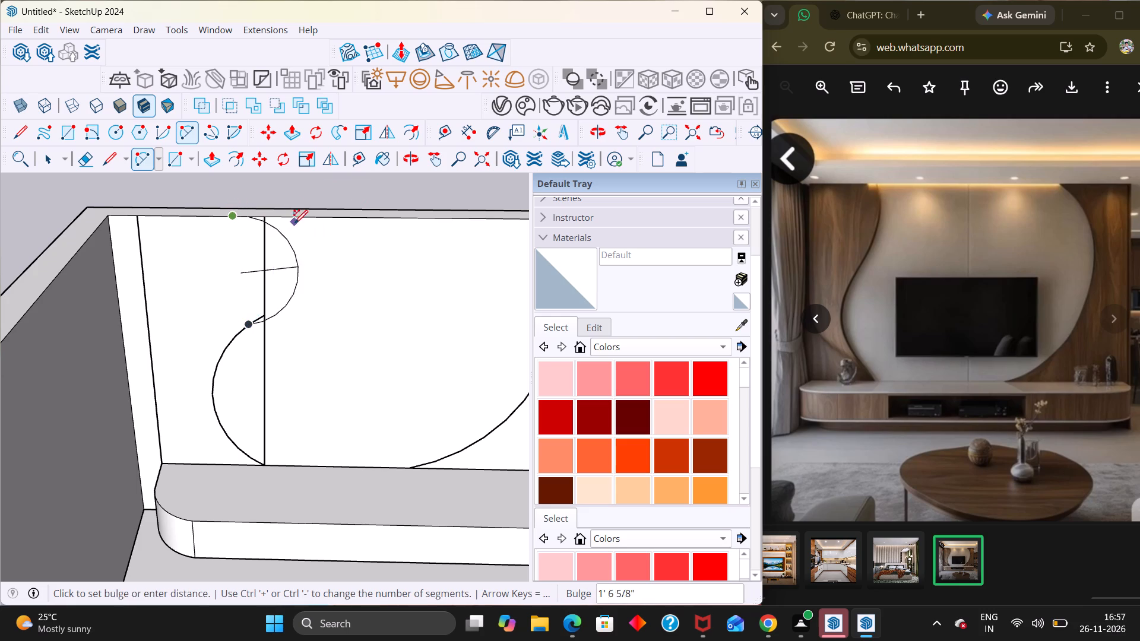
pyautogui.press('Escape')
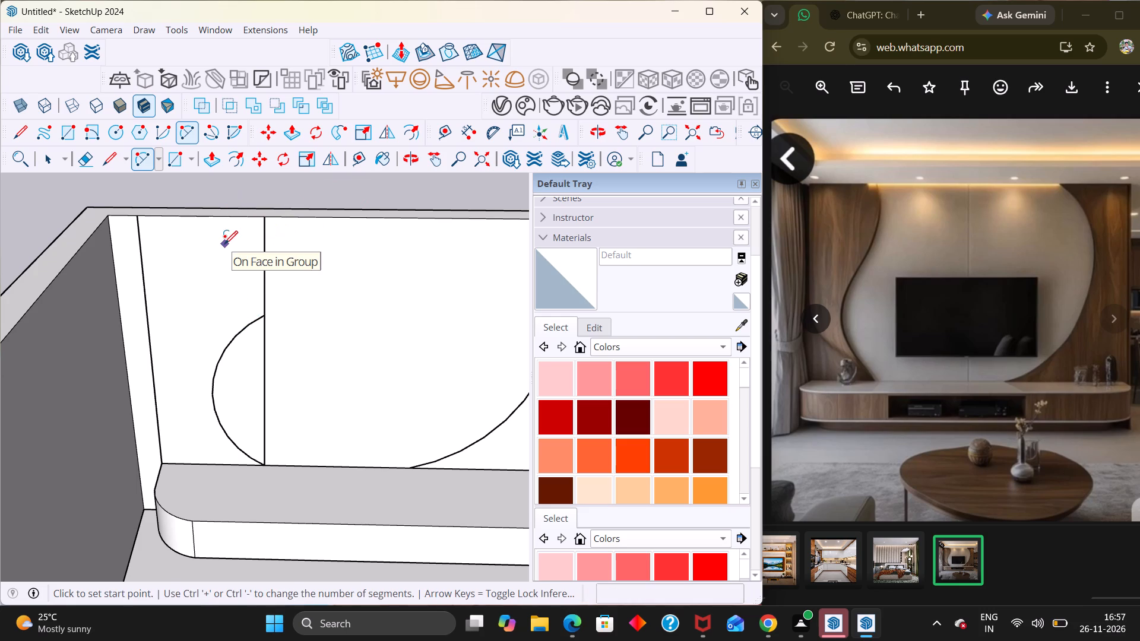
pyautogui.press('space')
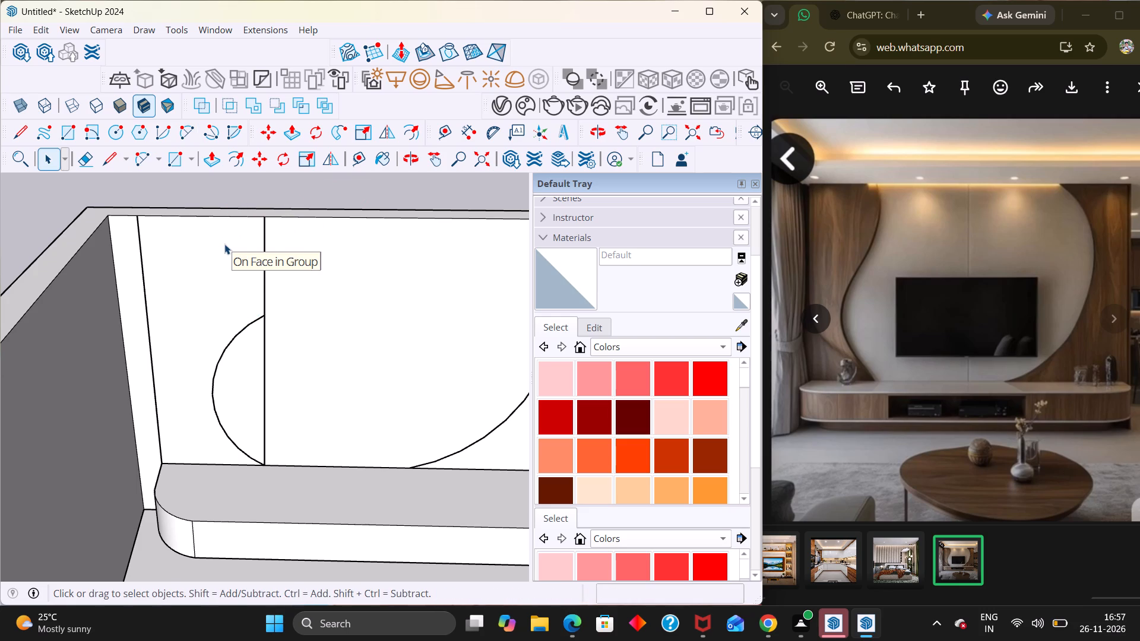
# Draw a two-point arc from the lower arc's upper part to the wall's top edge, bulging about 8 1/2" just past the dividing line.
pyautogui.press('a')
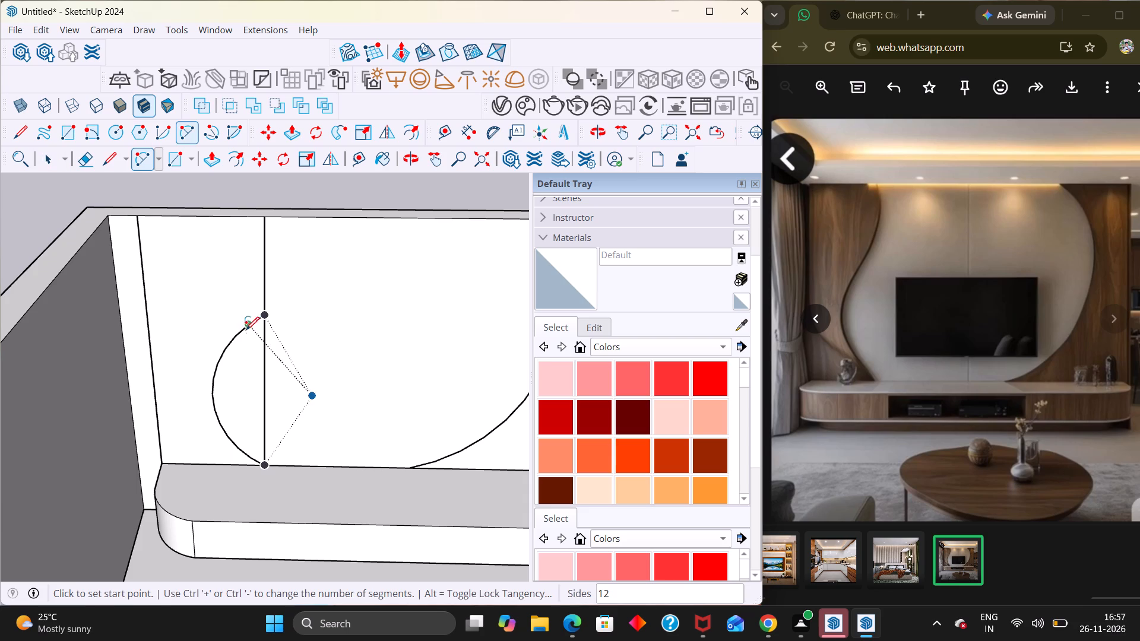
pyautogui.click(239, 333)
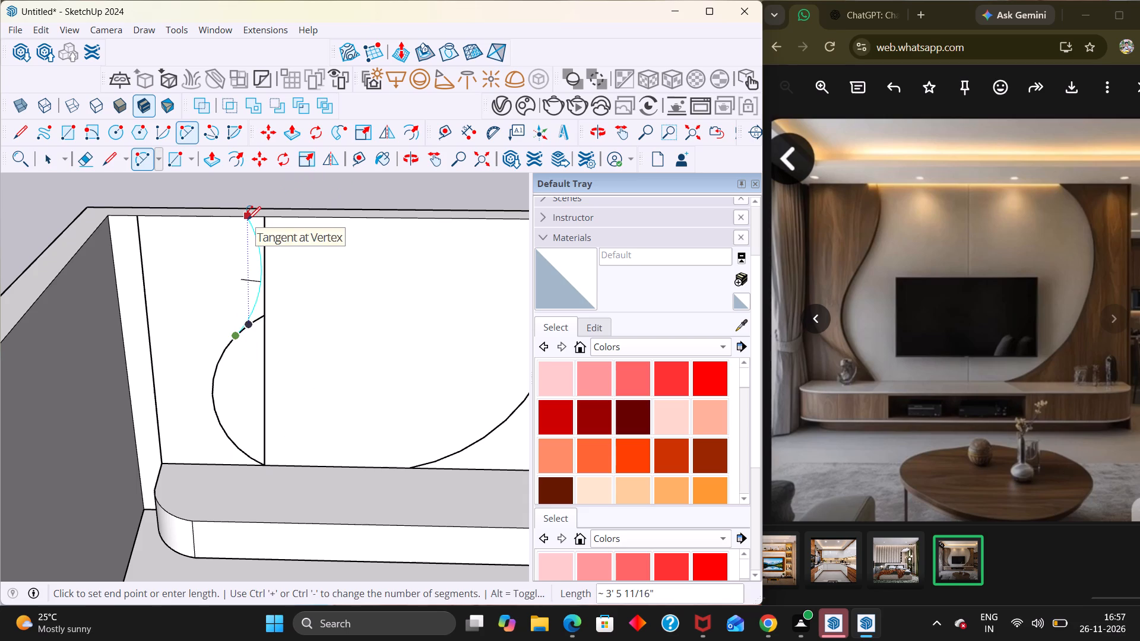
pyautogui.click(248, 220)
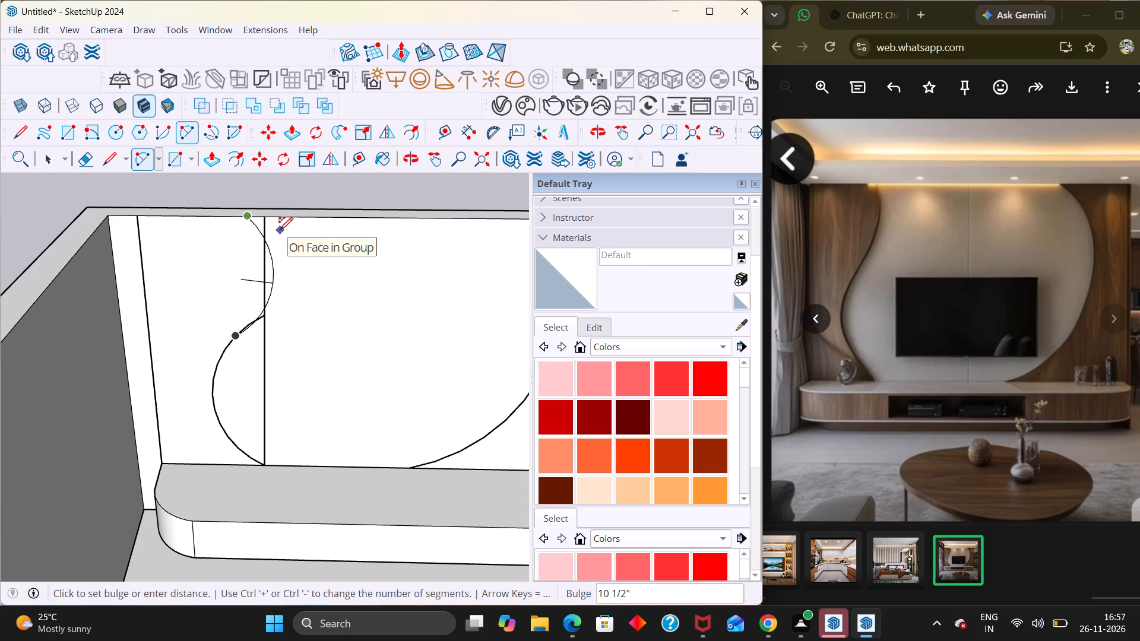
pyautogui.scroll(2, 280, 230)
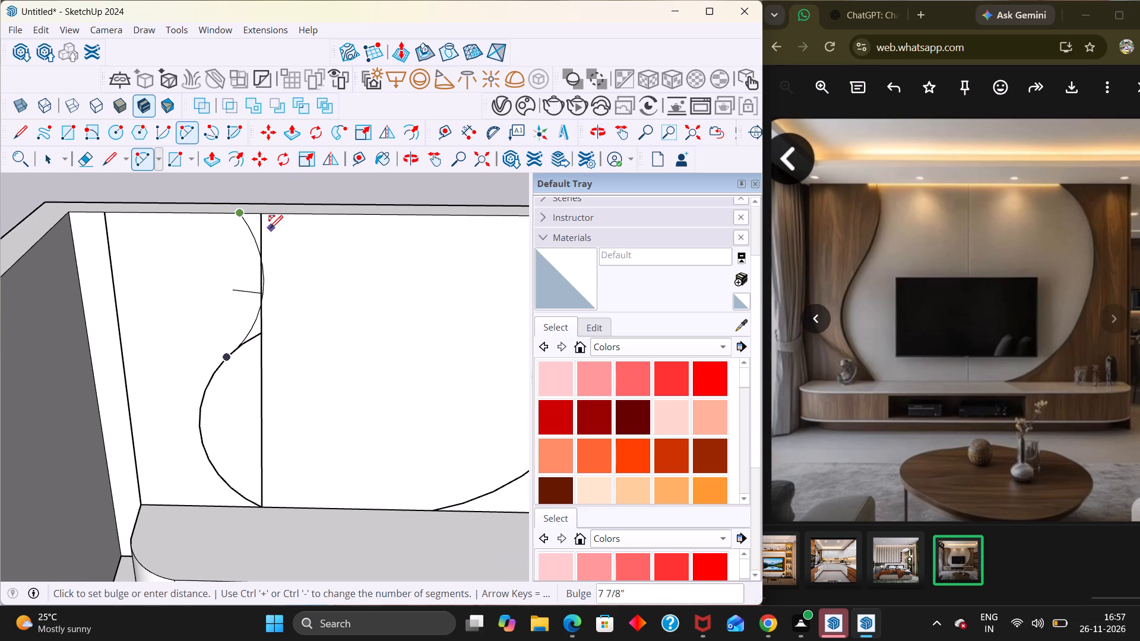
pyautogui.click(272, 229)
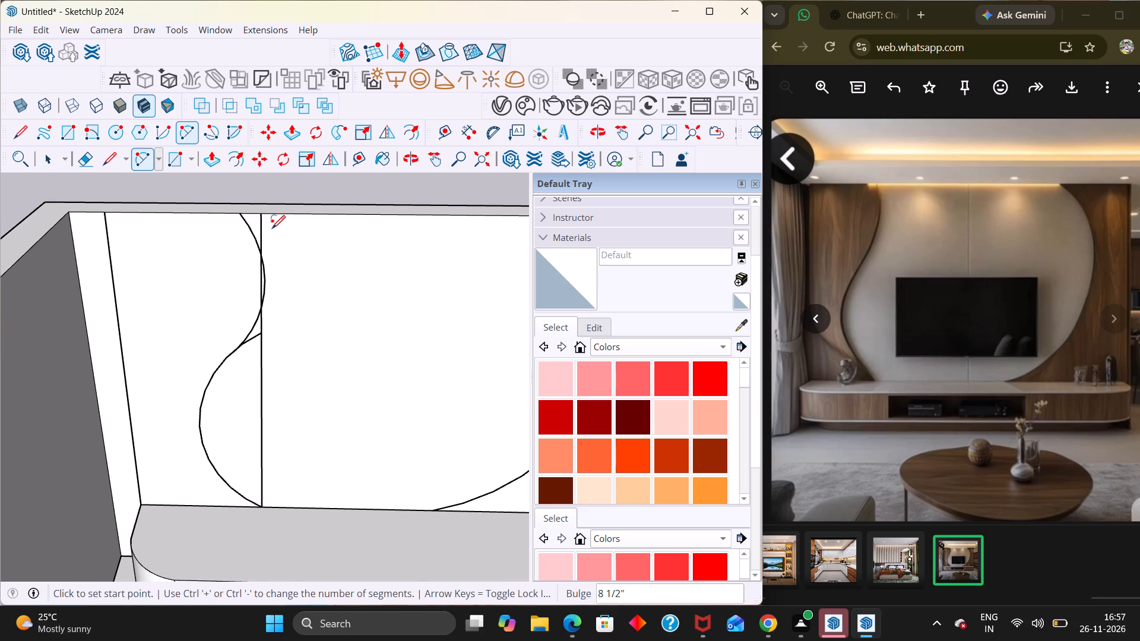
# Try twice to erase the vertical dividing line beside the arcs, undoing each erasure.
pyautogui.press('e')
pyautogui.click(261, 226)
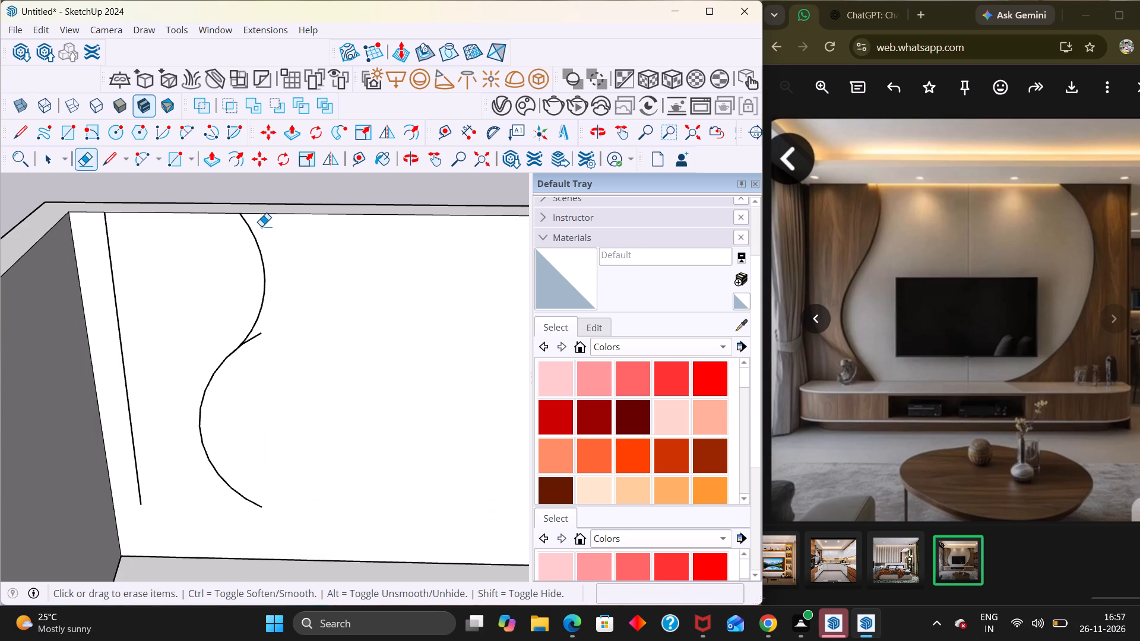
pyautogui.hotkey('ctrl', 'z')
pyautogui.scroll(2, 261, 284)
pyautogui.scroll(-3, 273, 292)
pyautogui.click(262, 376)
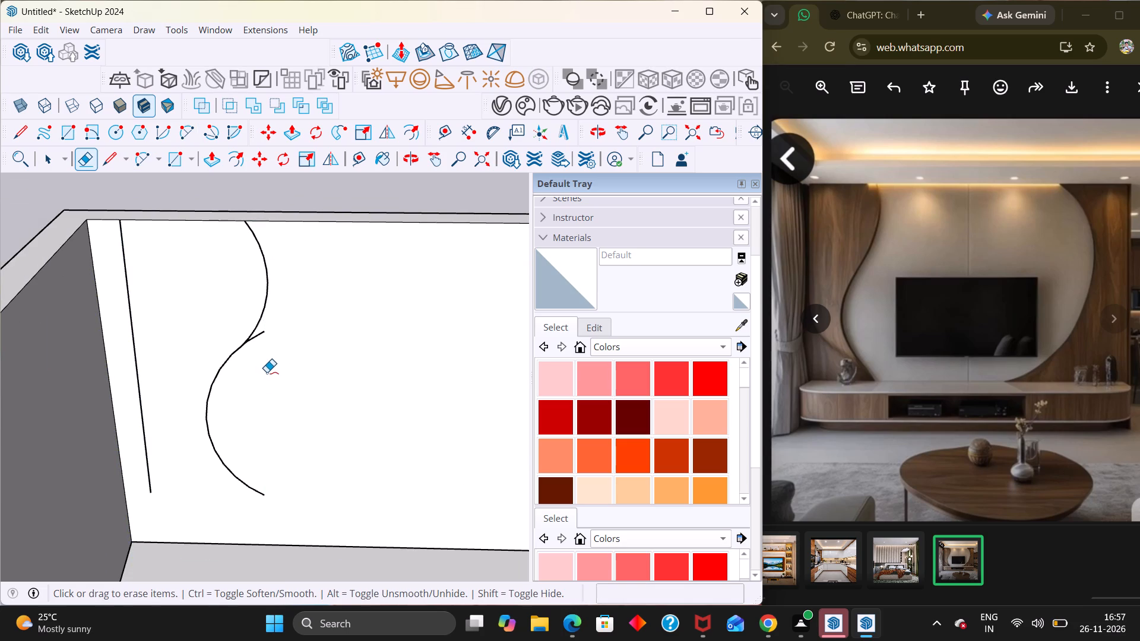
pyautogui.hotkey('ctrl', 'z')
# Open the wall and console groups in turn to examine which of them holds the dividing line and the large arc.
pyautogui.press('space')
pyautogui.click(261, 373)
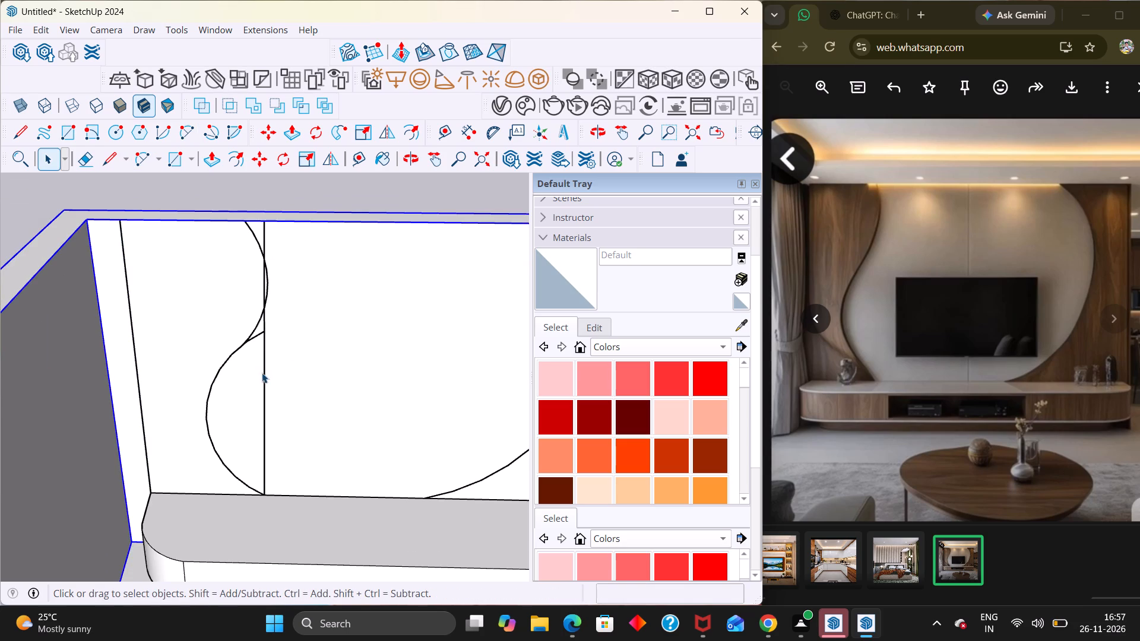
pyautogui.doubleClick(262, 373)
pyautogui.doubleClick(264, 375)
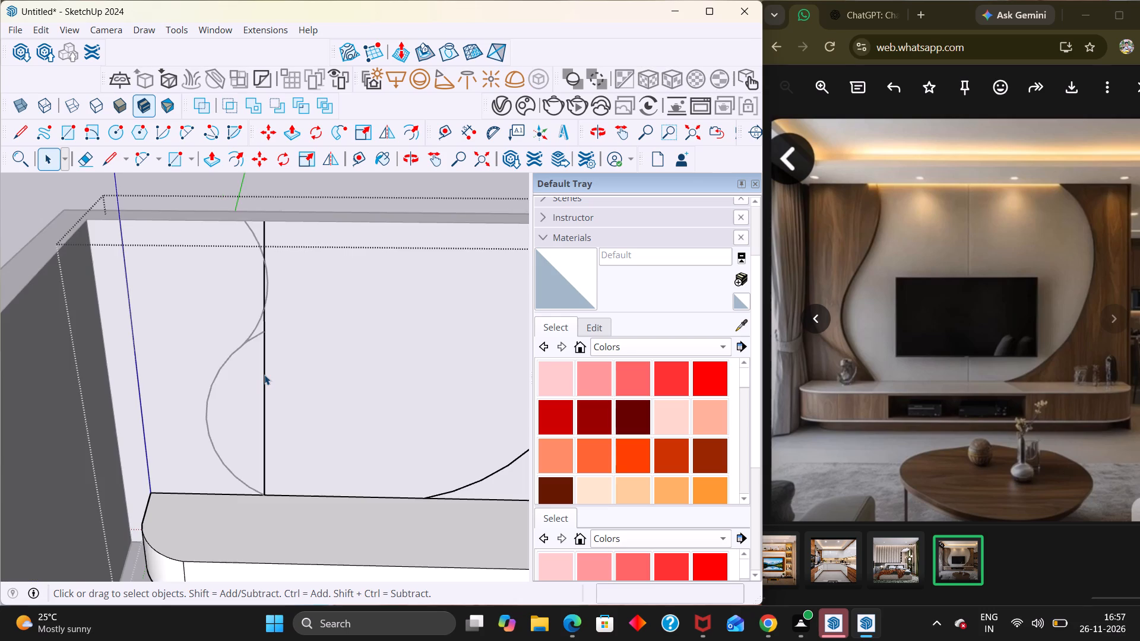
pyautogui.scroll(-11, 273, 338)
pyautogui.press('Escape')
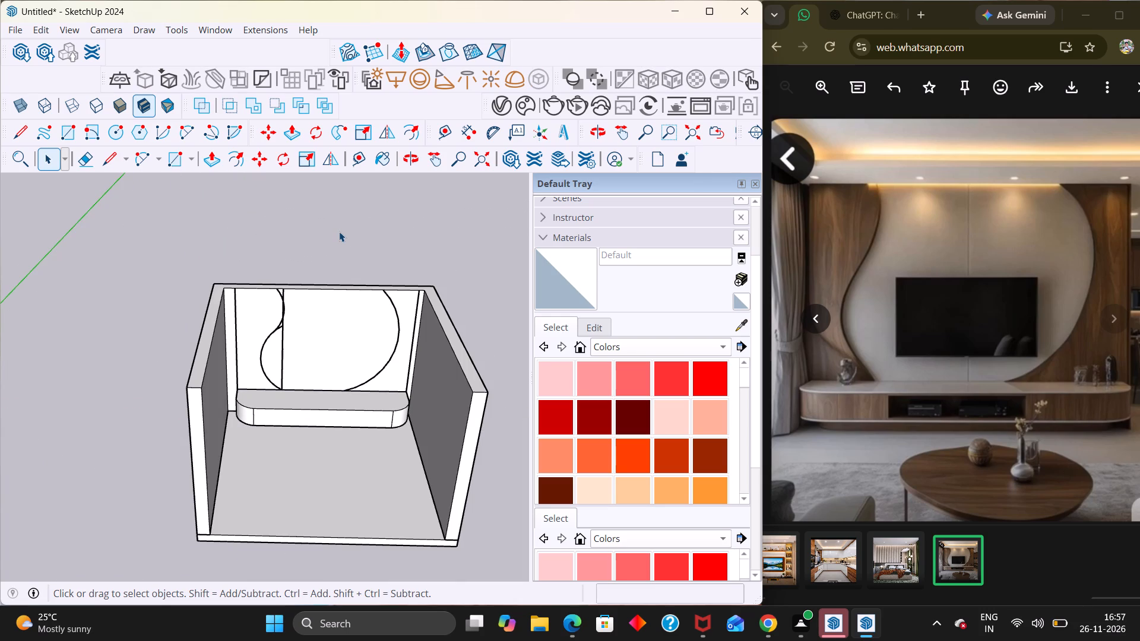
pyautogui.scroll(2, 293, 347)
pyautogui.doubleClick(289, 350)
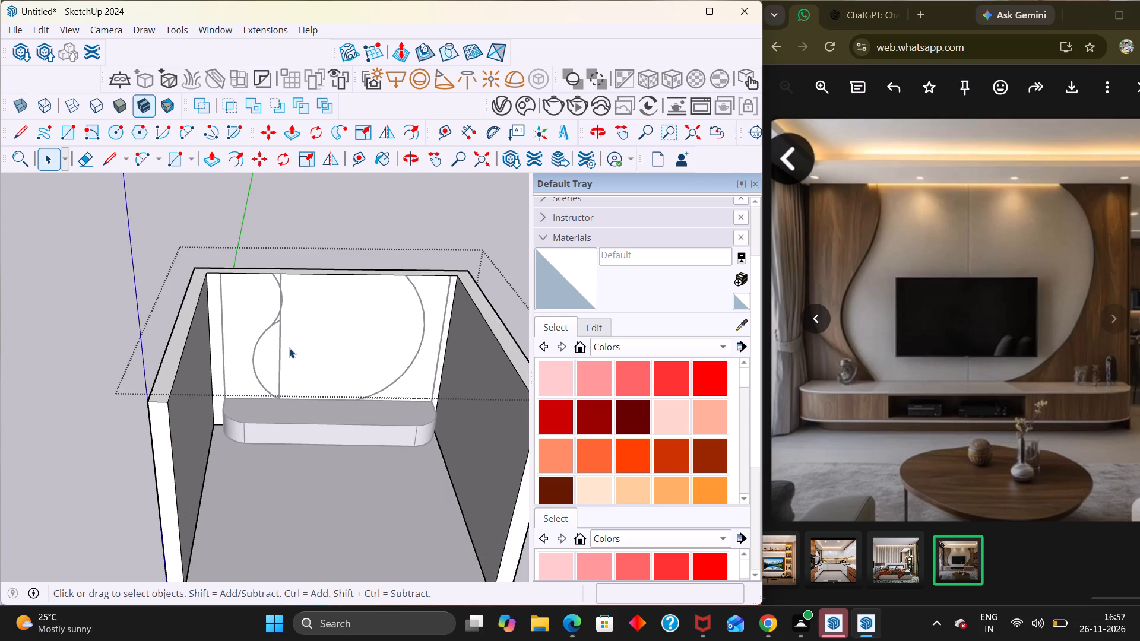
pyautogui.scroll(3, 289, 346)
pyautogui.click(359, 193)
pyautogui.scroll(-4, 303, 268)
pyautogui.click(321, 400)
pyautogui.click(319, 395)
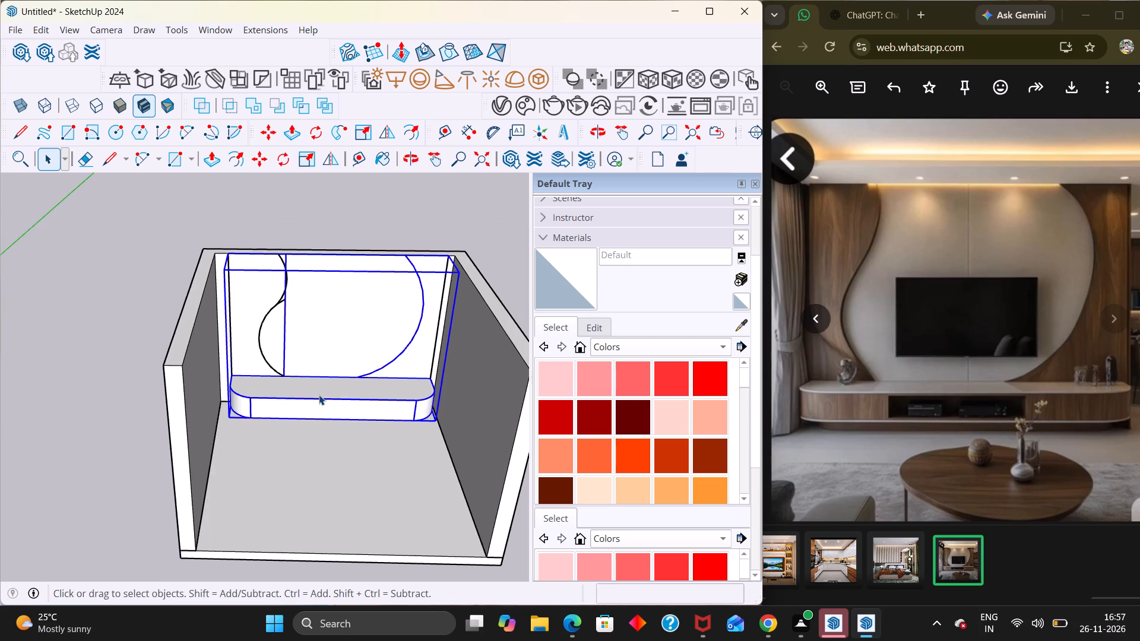
pyautogui.click(318, 395)
pyautogui.click(318, 393)
pyautogui.scroll(3, 258, 318)
pyautogui.moveTo(300, 315); pyautogui.dragTo(296, 335, button='middle')
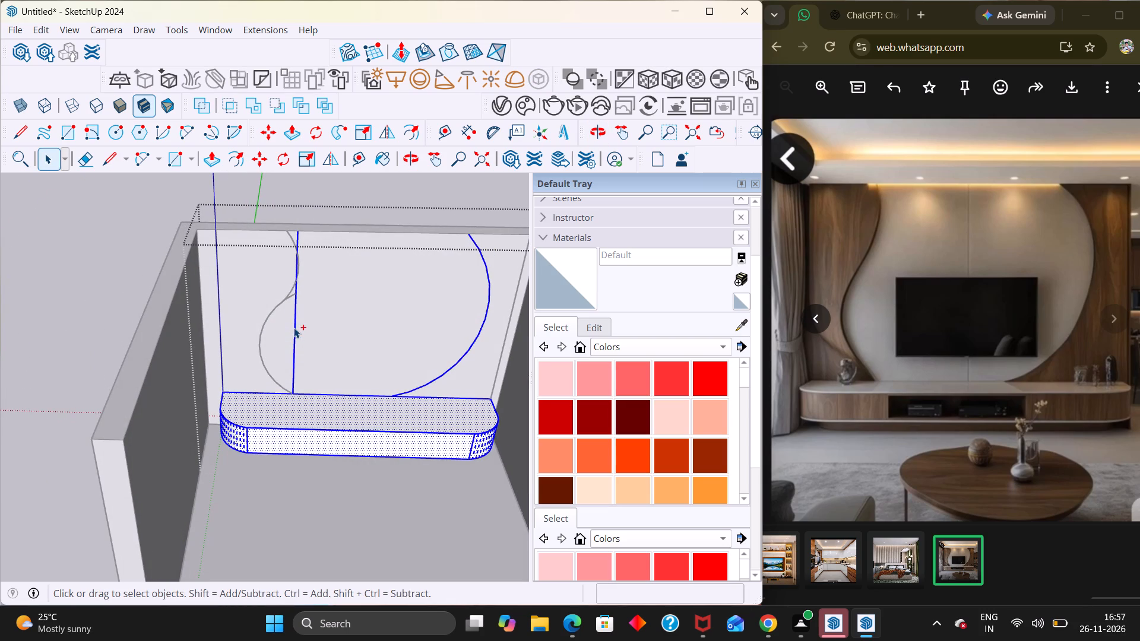
pyautogui.press('Escape')
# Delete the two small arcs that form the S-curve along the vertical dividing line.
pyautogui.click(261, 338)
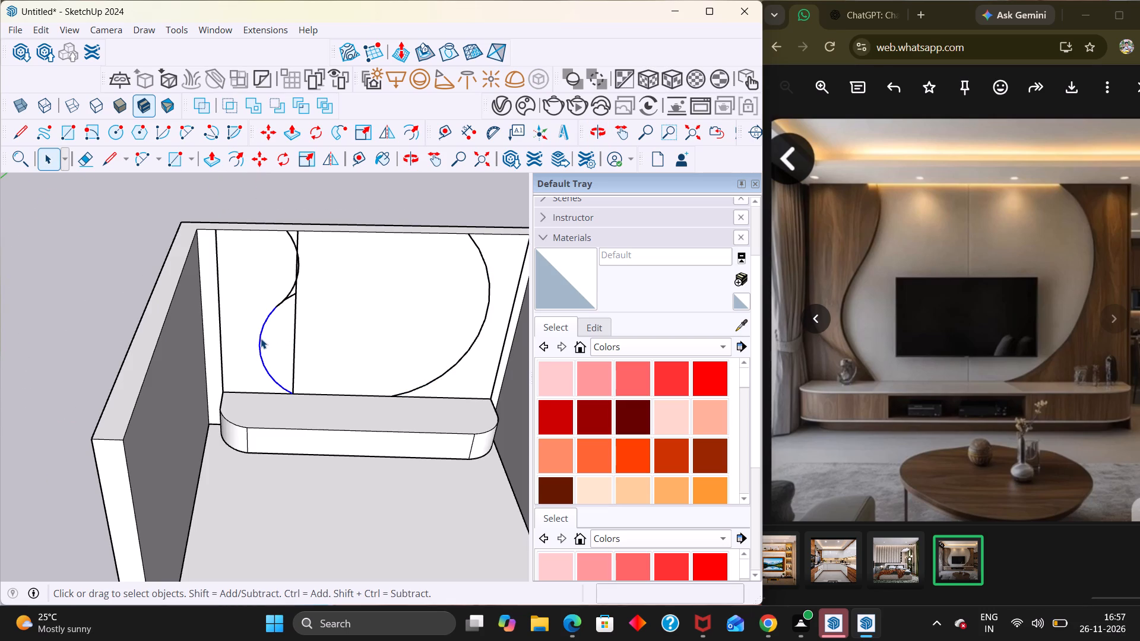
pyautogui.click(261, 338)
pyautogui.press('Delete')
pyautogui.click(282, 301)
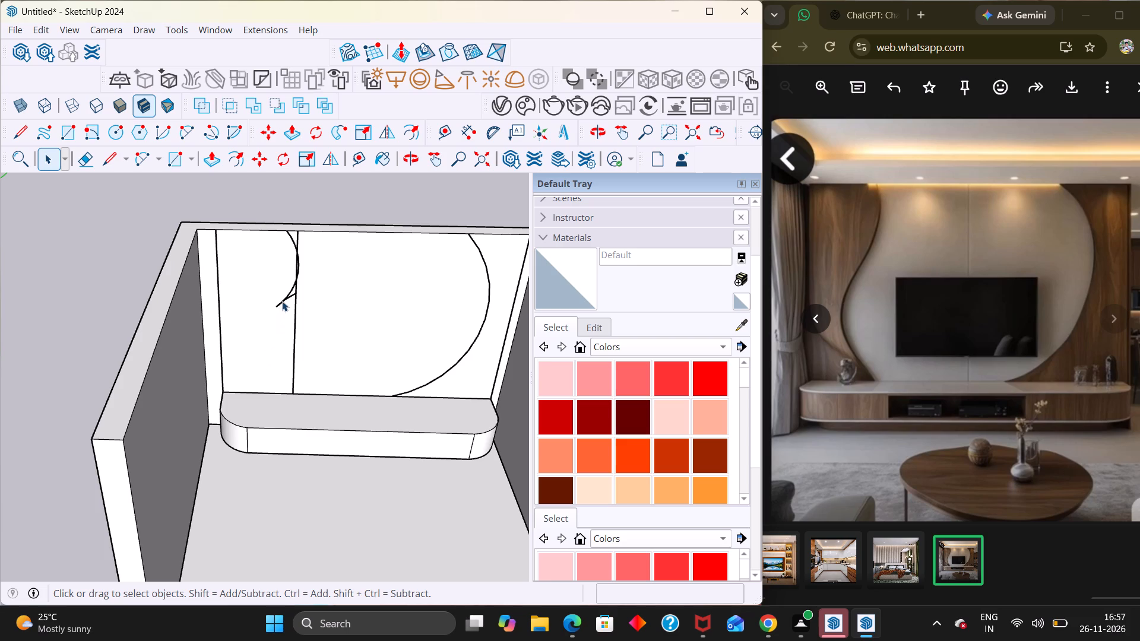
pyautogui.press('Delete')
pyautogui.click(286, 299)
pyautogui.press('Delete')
# Open the console group and delete the vertical dividing line on the back wall above it.
pyautogui.scroll(-2, 308, 337)
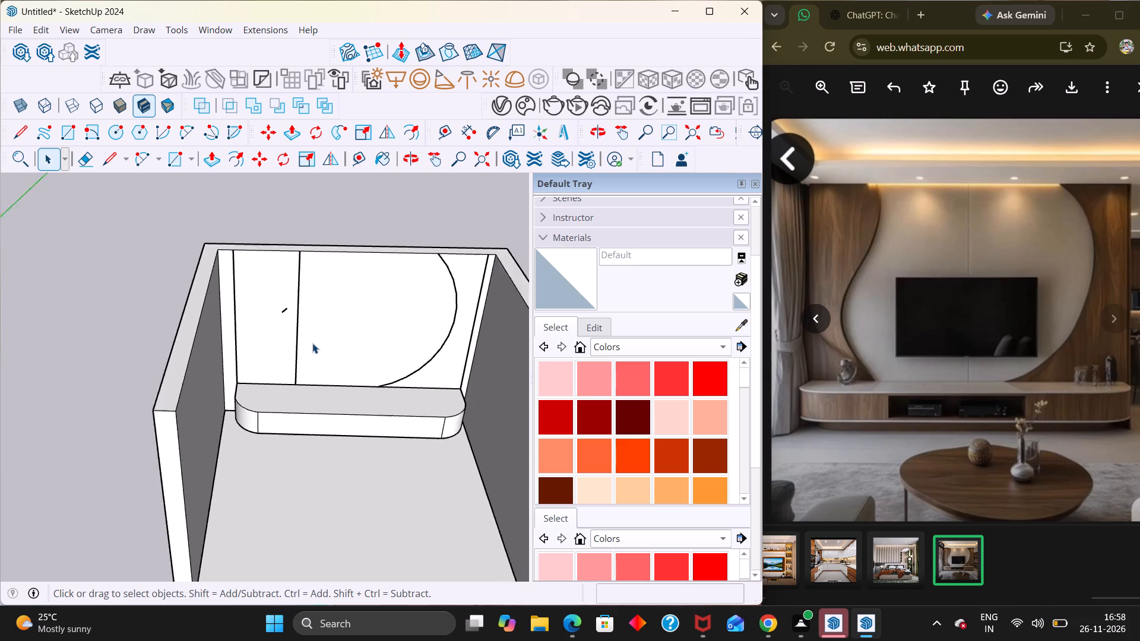
pyautogui.scroll(-2, 312, 343)
pyautogui.doubleClick(349, 345)
pyautogui.hotkey('ctrl', 'z')
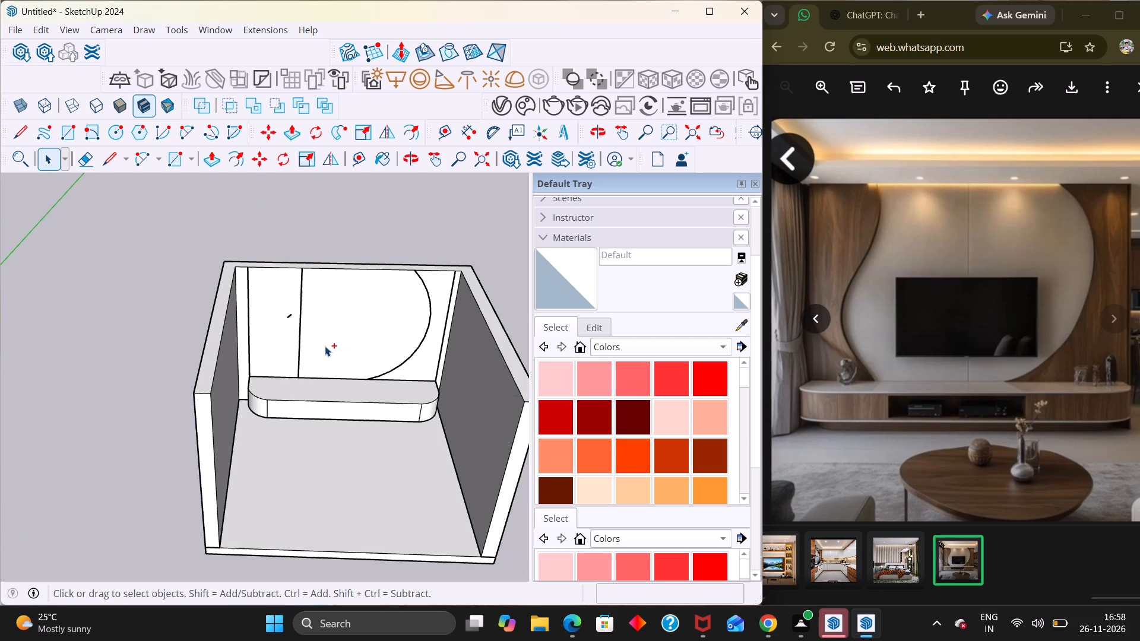
pyautogui.press('space')
pyautogui.doubleClick(288, 402)
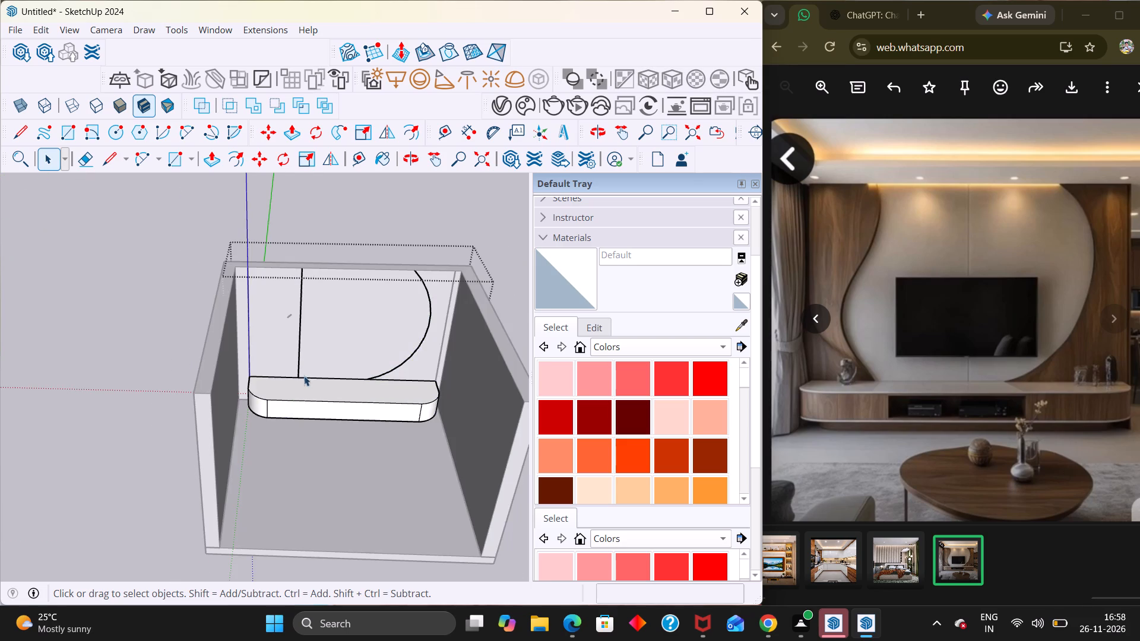
pyautogui.scroll(3, 306, 374)
pyautogui.click(296, 356)
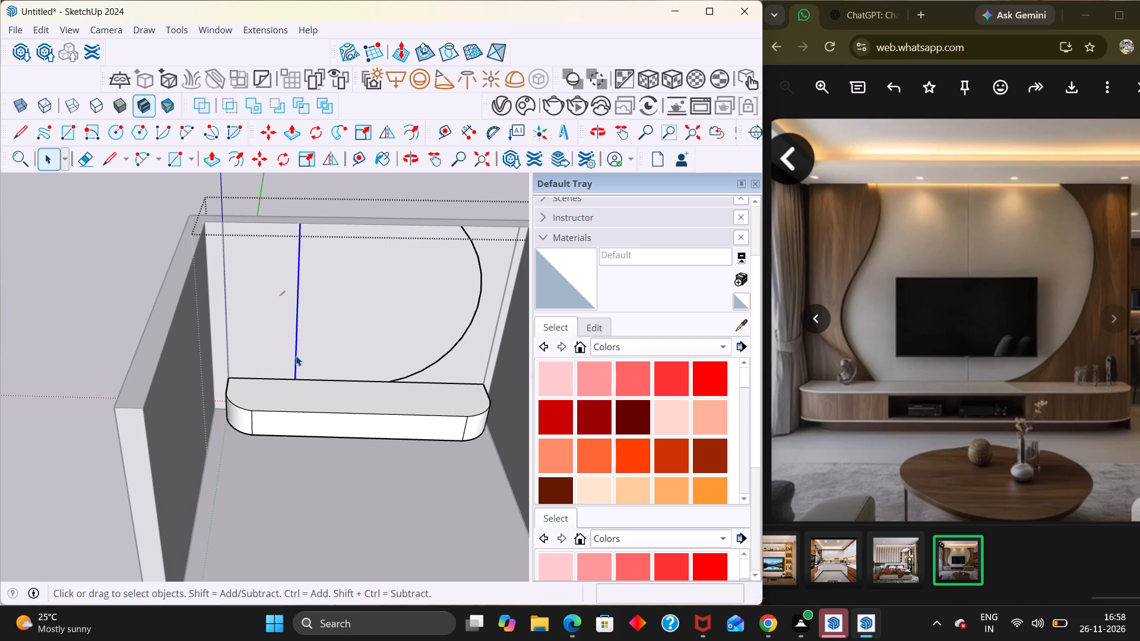
pyautogui.press('Delete')
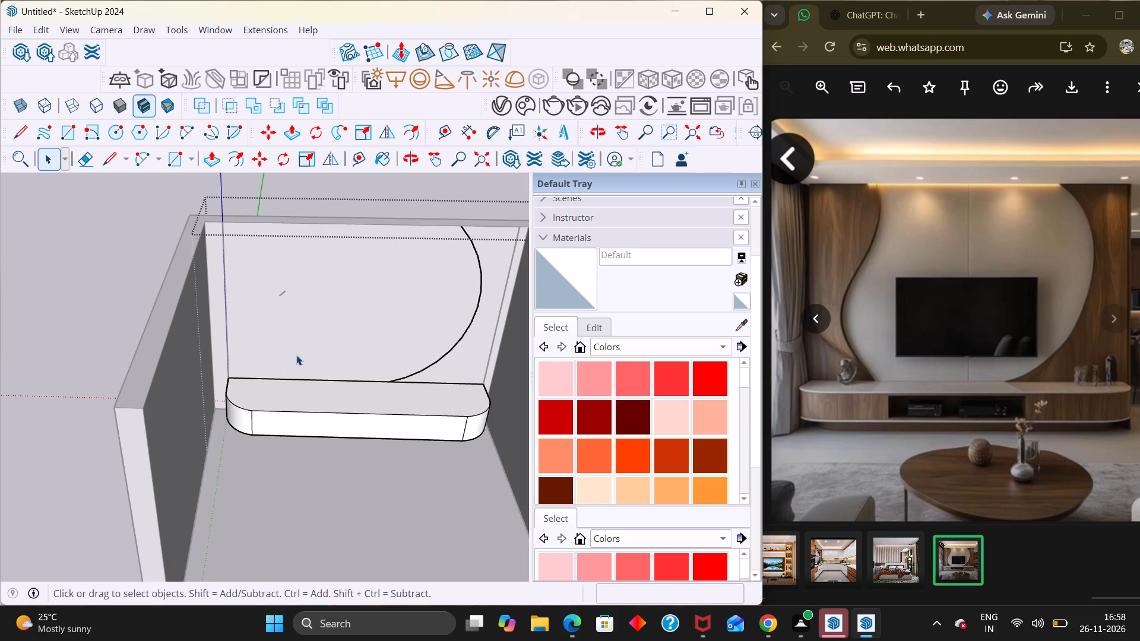
# Redraw the vertical dividing line inside the console group, from the console's rear top edge up to the wall's top edge.
pyautogui.press('l')
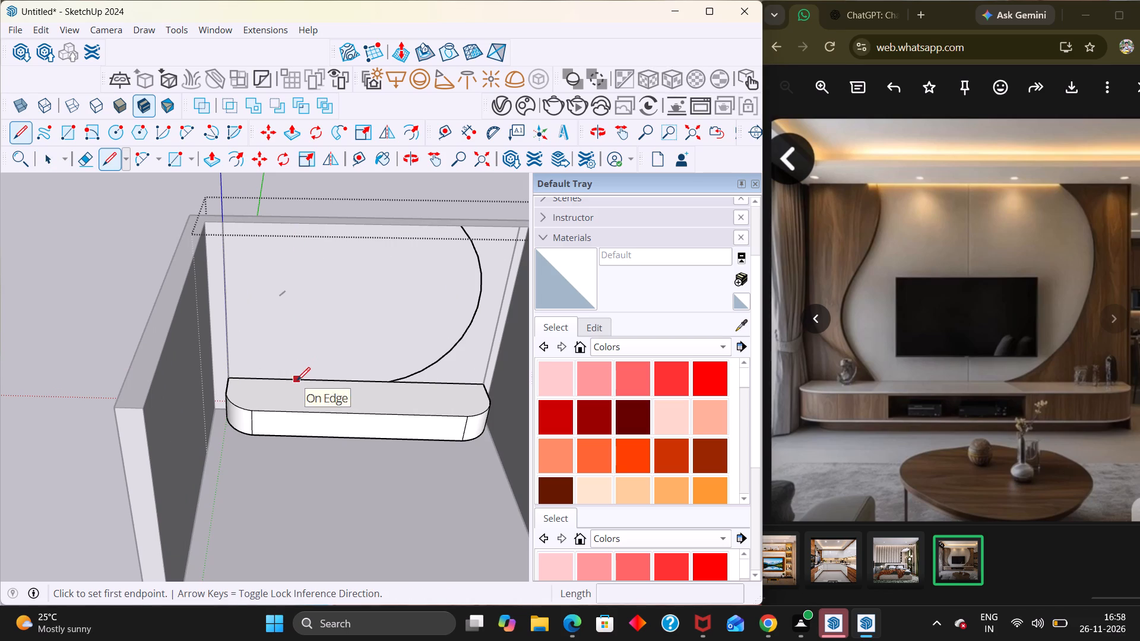
pyautogui.click(297, 380)
pyautogui.moveTo(309, 269); pyautogui.dragTo(304, 303, button='middle')
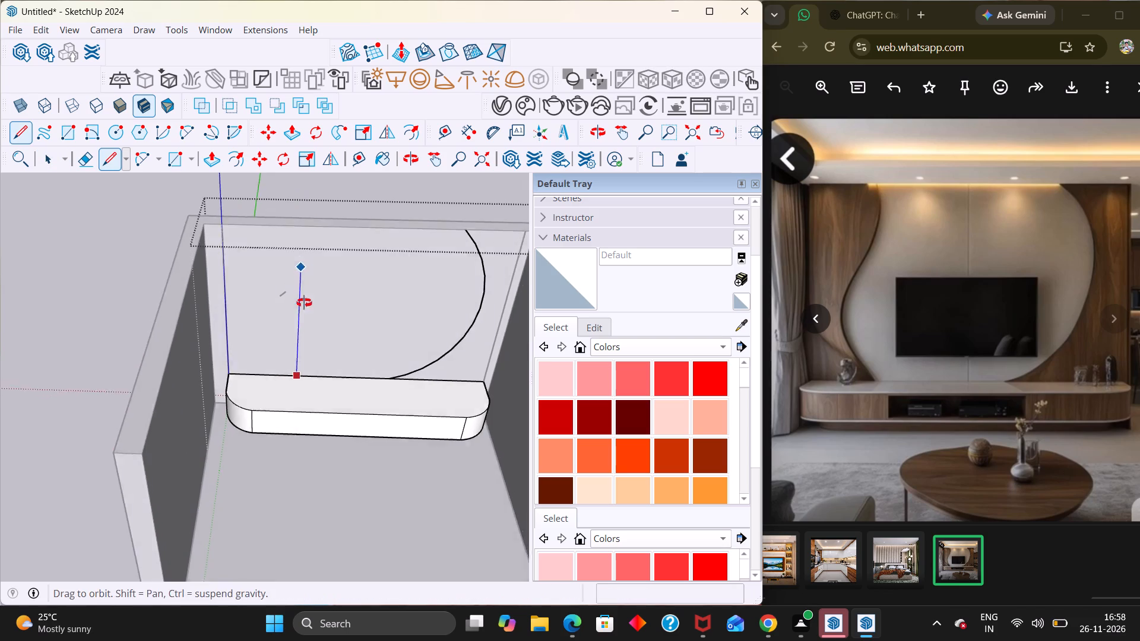
pyautogui.moveTo(304, 303); pyautogui.dragTo(267, 347, button='middle')
pyautogui.click(311, 246)
pyautogui.press('space')
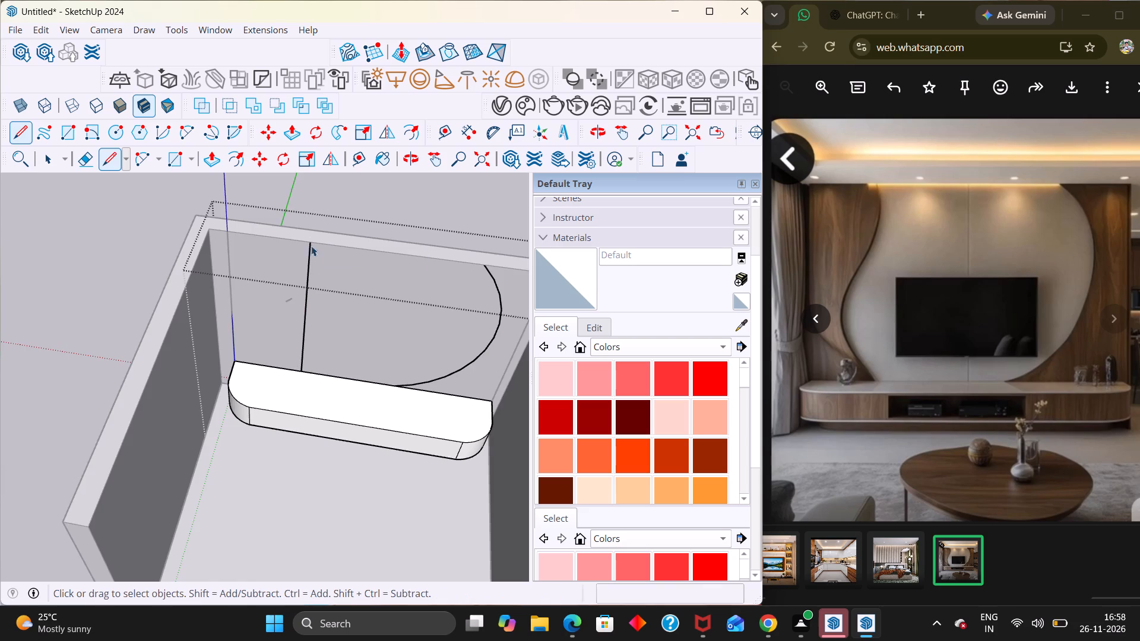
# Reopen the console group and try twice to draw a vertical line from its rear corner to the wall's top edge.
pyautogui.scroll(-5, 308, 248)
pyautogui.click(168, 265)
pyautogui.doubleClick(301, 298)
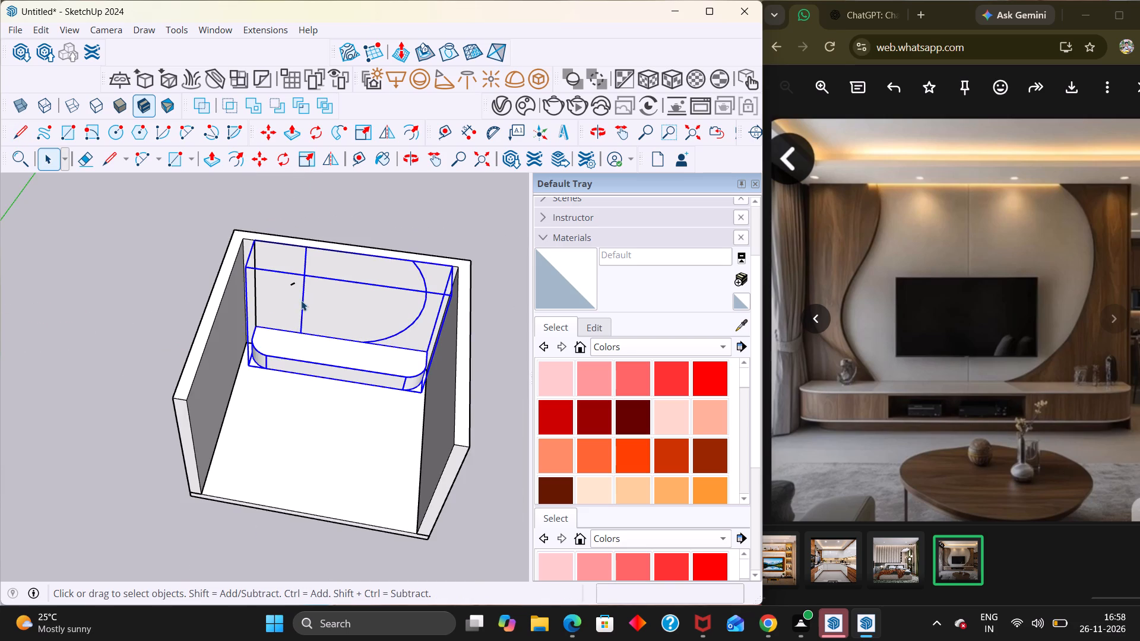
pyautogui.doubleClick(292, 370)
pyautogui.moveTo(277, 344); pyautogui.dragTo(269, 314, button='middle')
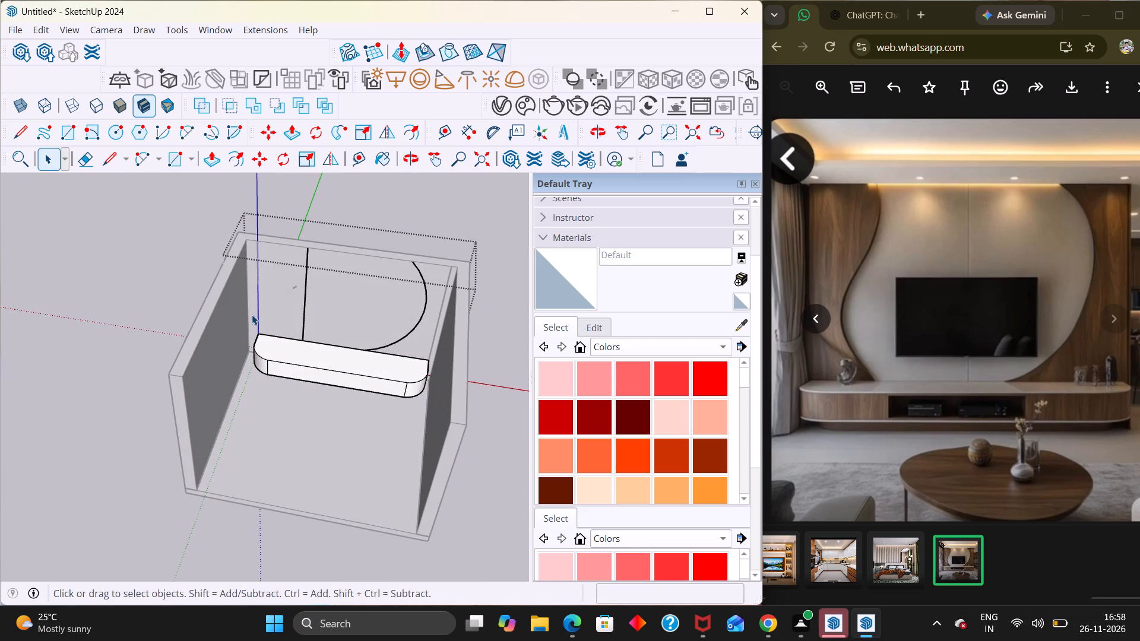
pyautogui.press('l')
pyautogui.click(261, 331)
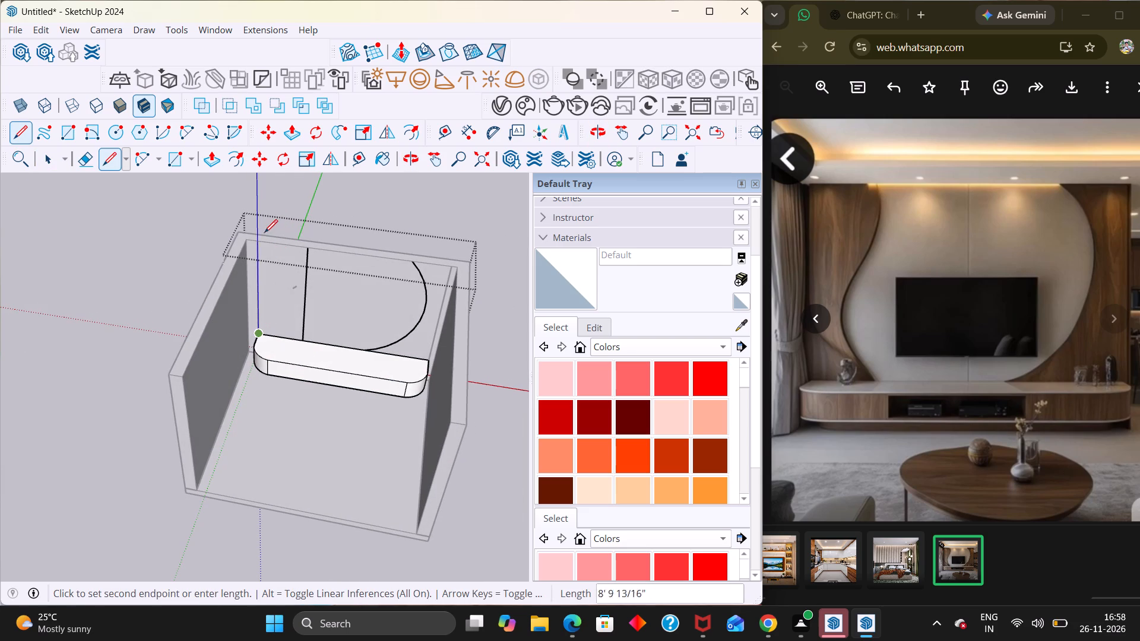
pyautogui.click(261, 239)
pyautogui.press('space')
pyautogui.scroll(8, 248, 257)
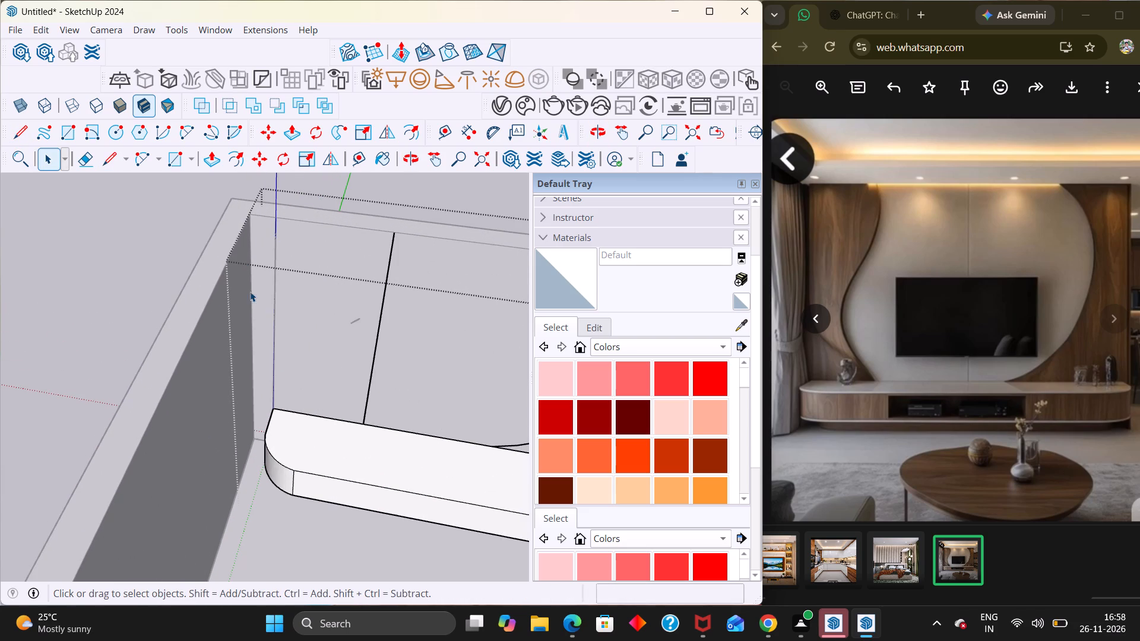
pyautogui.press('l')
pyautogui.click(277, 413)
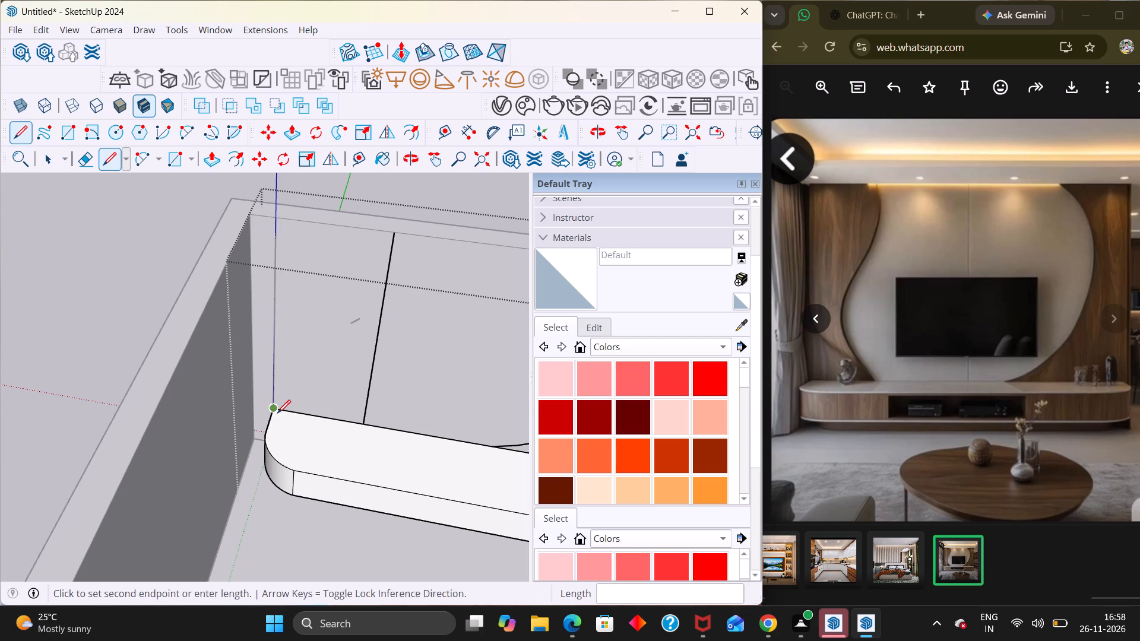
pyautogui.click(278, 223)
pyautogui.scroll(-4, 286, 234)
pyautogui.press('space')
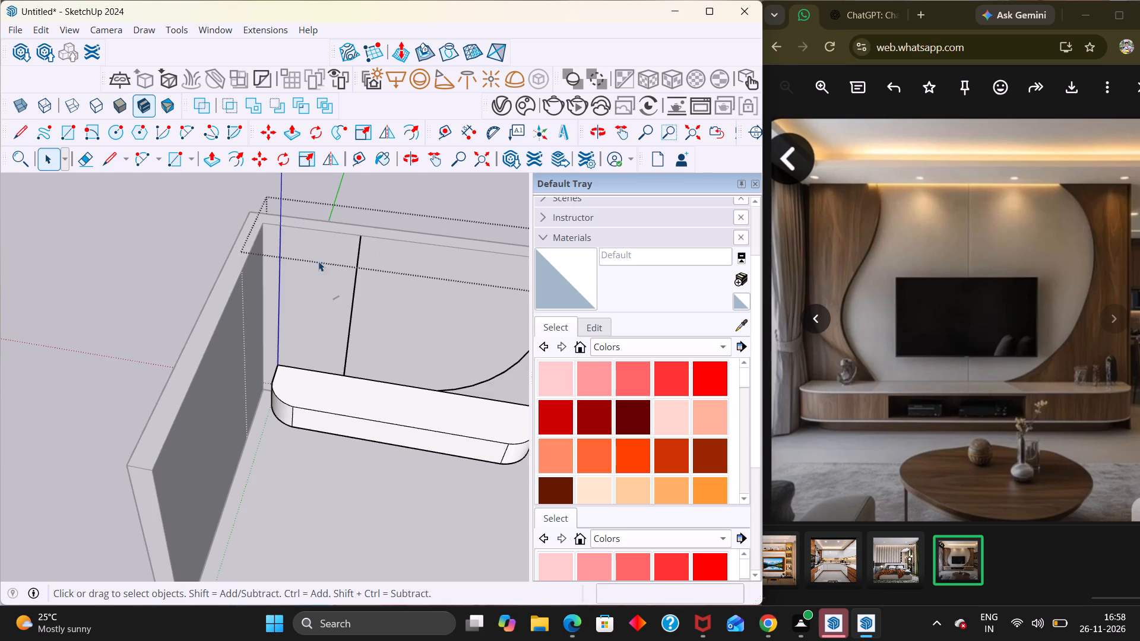
# Draw a two-point arc from the dividing line's base to partway up it, bulging about 1' 9 1/4" toward the nearer side wall.
pyautogui.scroll(-8, 338, 257)
pyautogui.moveTo(404, 275); pyautogui.dragTo(444, 237, button='middle')
pyautogui.scroll(5, 446, 256)
pyautogui.scroll(1, 363, 281)
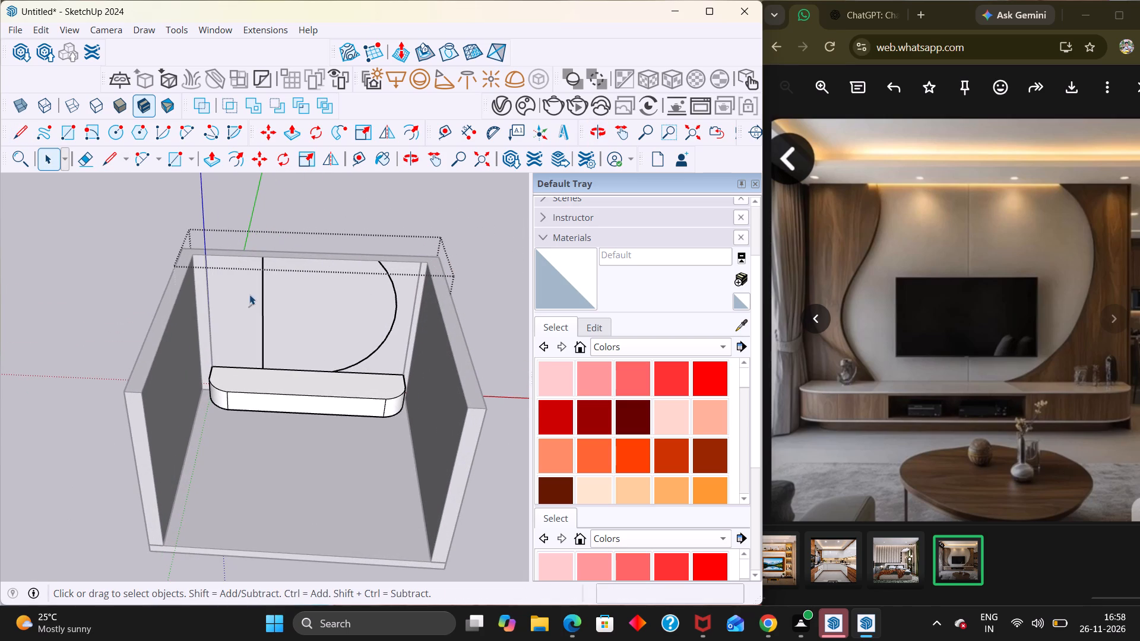
pyautogui.press('a')
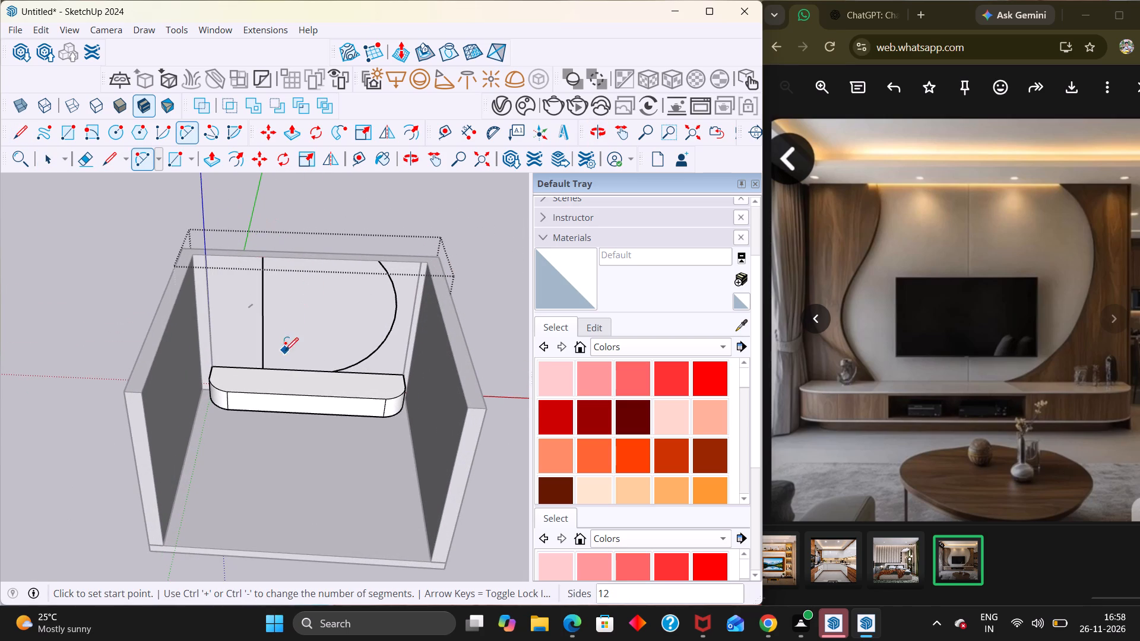
pyautogui.click(262, 371)
pyautogui.click(263, 302)
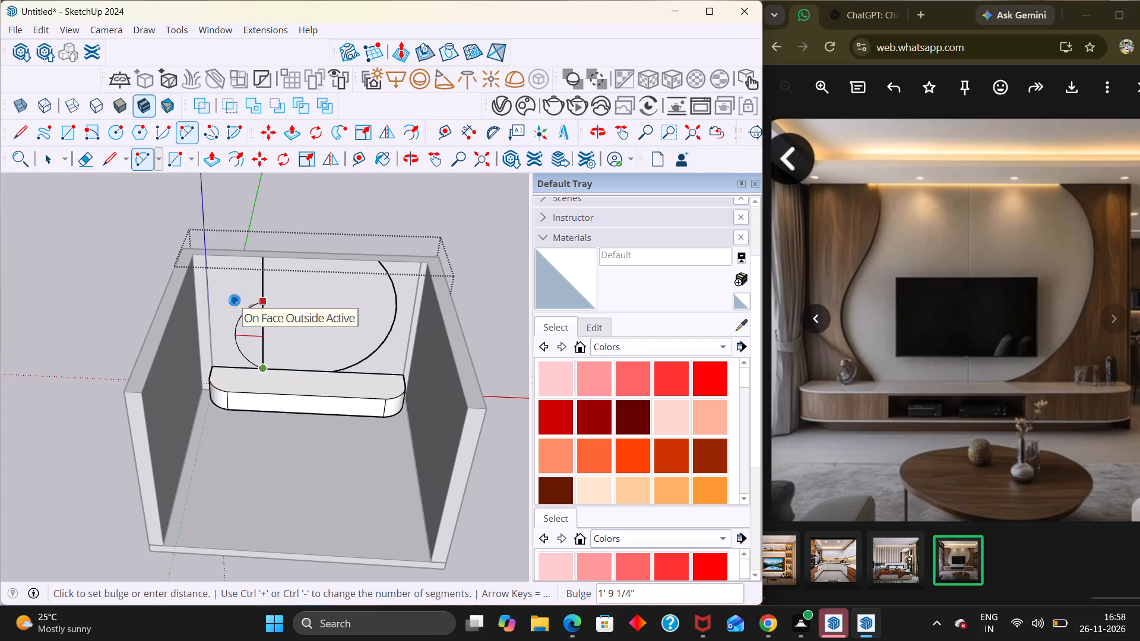
pyautogui.click(235, 300)
# Draw a two-point arc from the lower arc's upper part to the wall's top edge, bulging about 1' 2 11/16" past the dividing line.
pyautogui.click(248, 310)
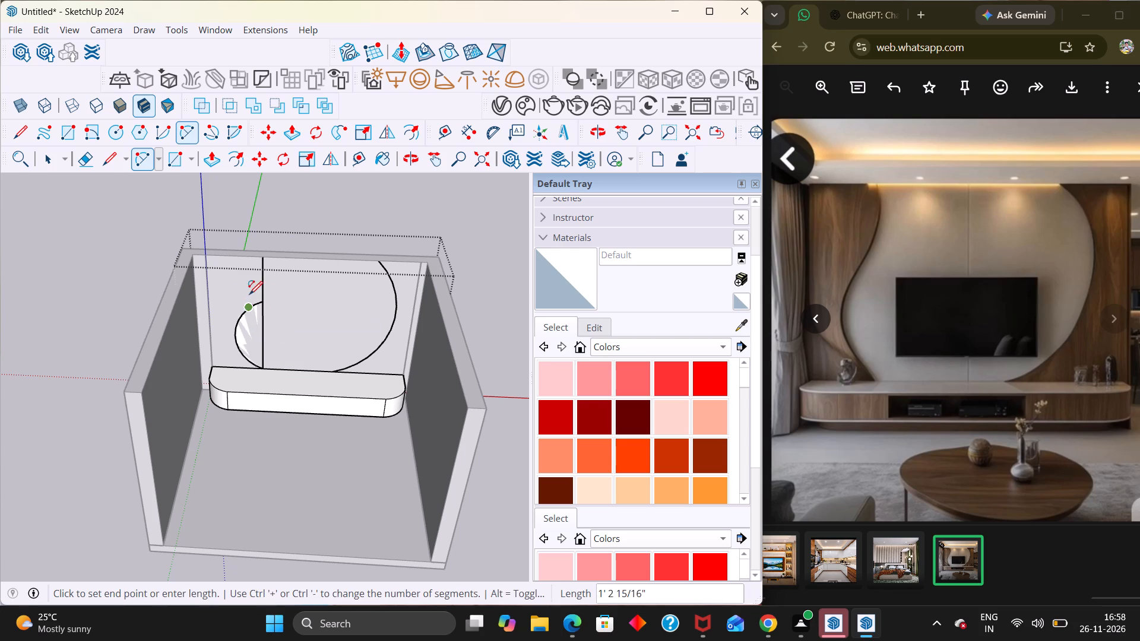
pyautogui.click(244, 259)
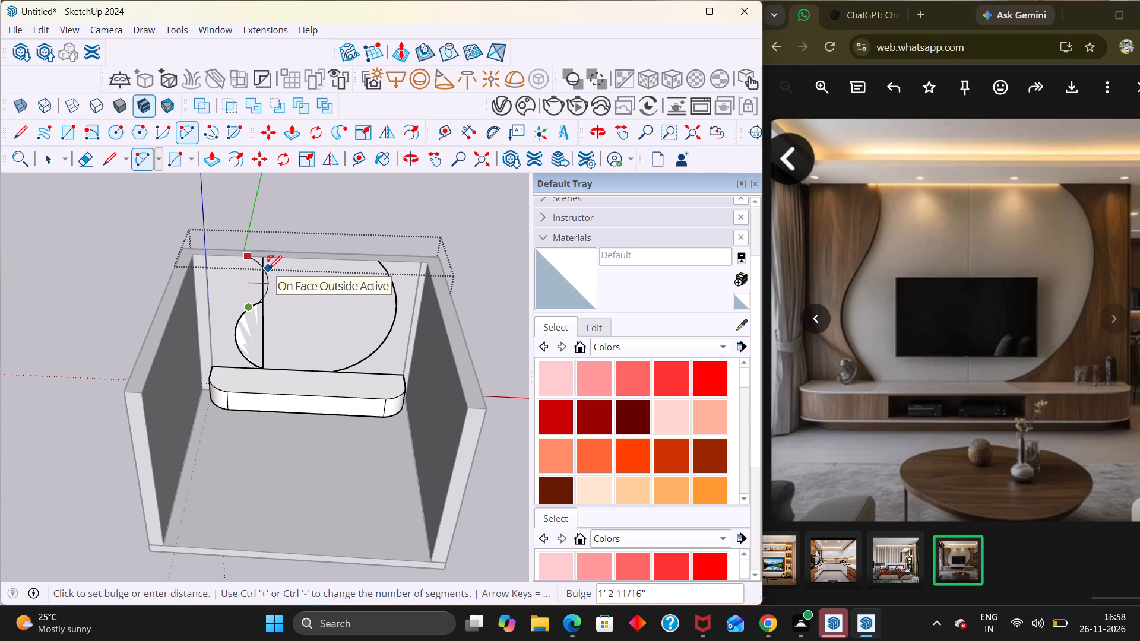
pyautogui.click(268, 269)
# Erase the pieces of the vertical dividing line crossed by the two small arcs, including the short stub at their junction.
pyautogui.press('e')
pyautogui.scroll(7, 261, 283)
pyautogui.scroll(-2, 273, 283)
pyautogui.scroll(2, 273, 283)
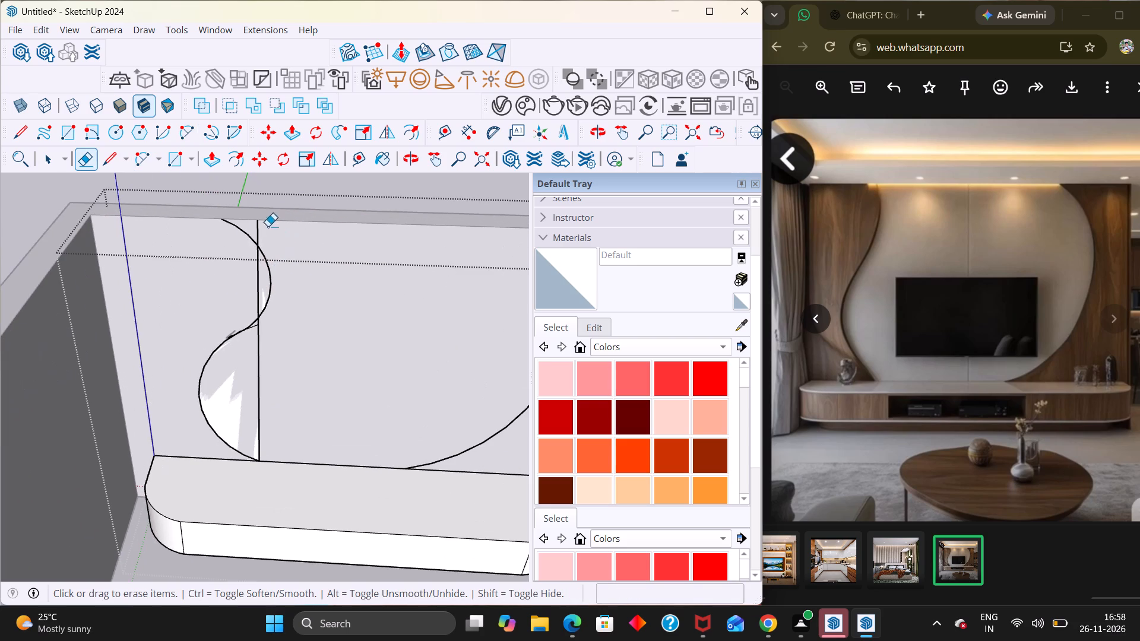
pyautogui.click(258, 230)
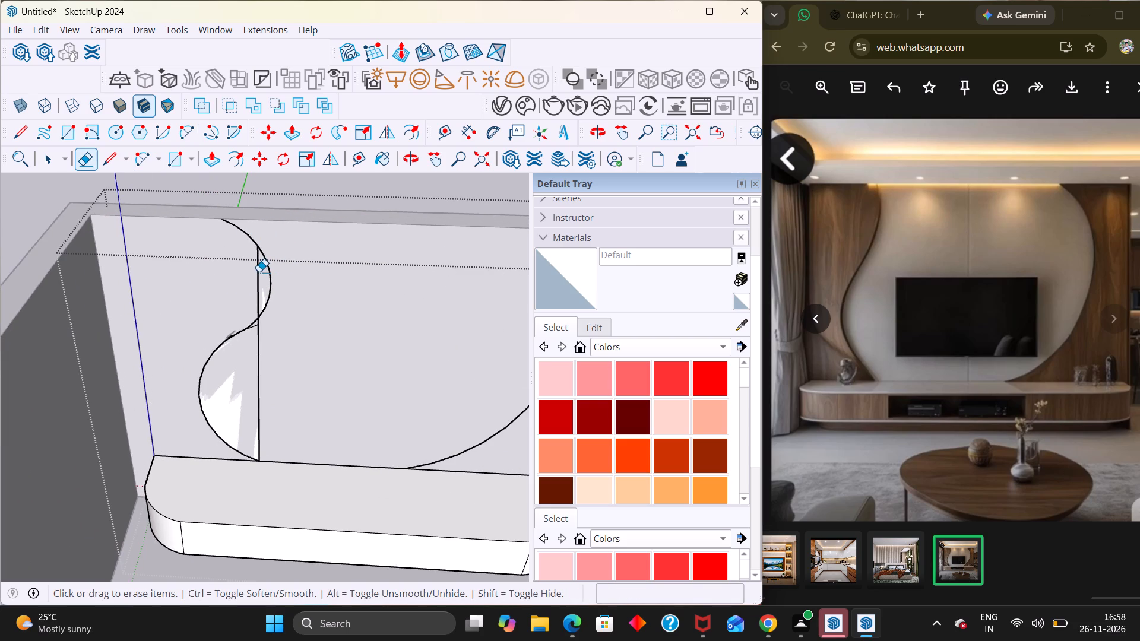
pyautogui.click(259, 272)
pyautogui.scroll(7, 255, 329)
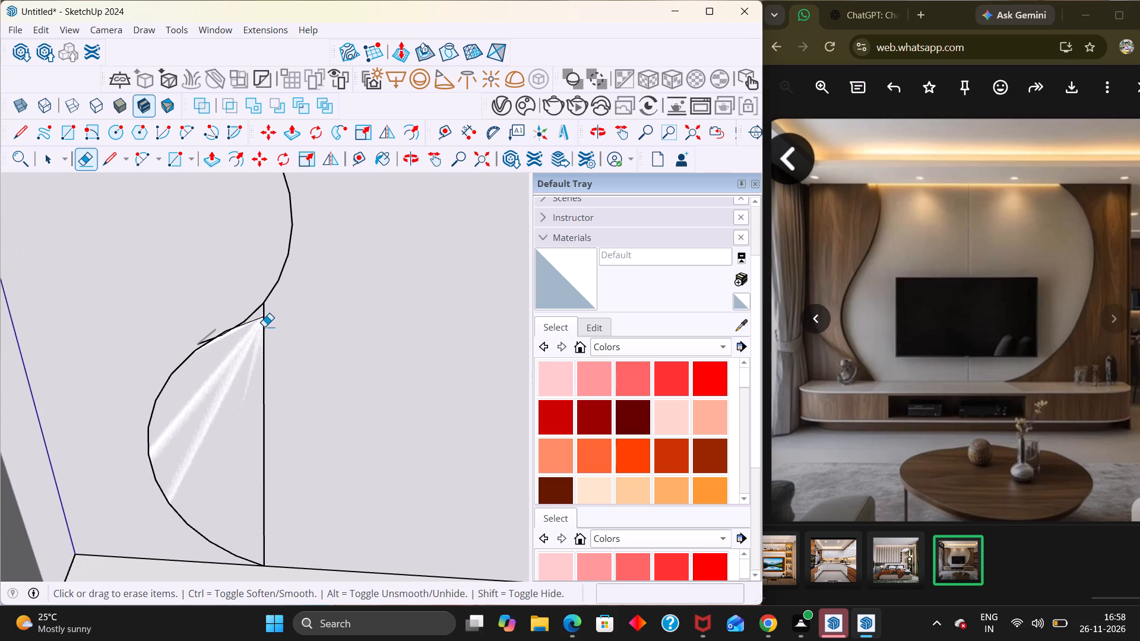
pyautogui.click(265, 328)
pyautogui.click(257, 318)
pyautogui.scroll(4, 257, 318)
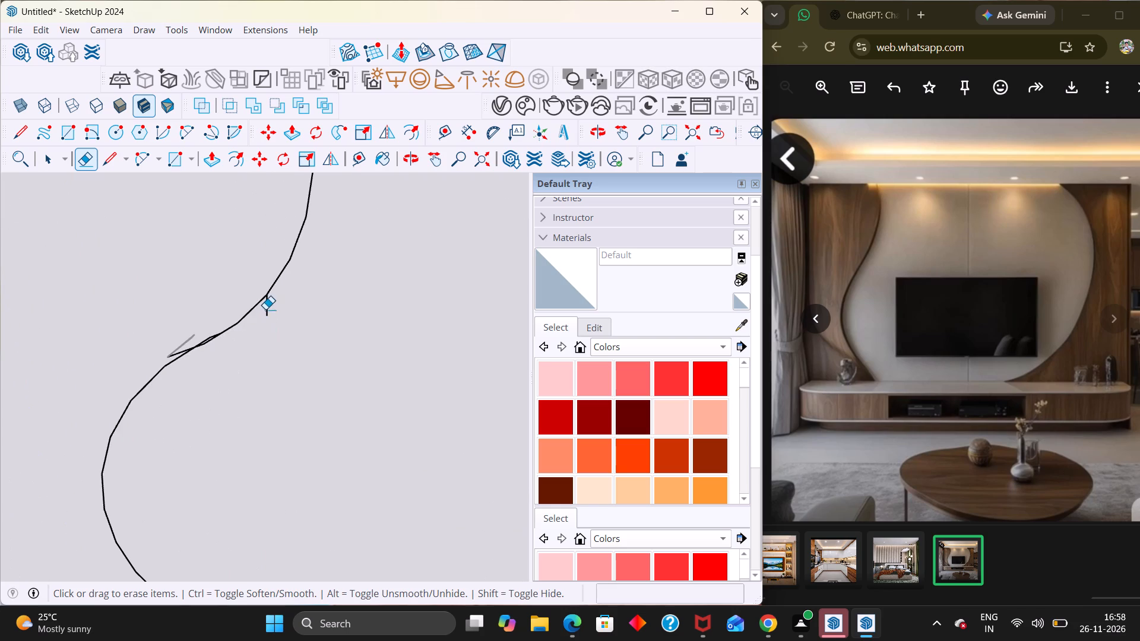
pyautogui.click(267, 307)
# Erase the overlapping leftover arc segments where the two small arcs meet, leaving a single S-curve.
pyautogui.scroll(11, 178, 347)
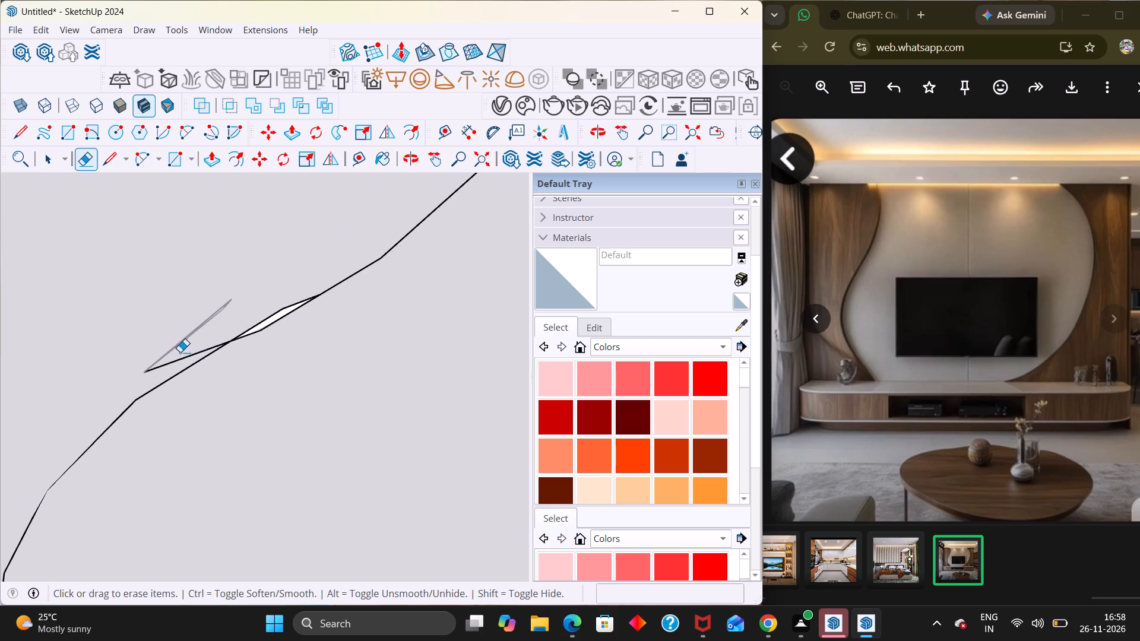
pyautogui.click(181, 337)
pyautogui.moveTo(180, 361); pyautogui.dragTo(181, 330)
pyautogui.moveTo(205, 328); pyautogui.dragTo(197, 299)
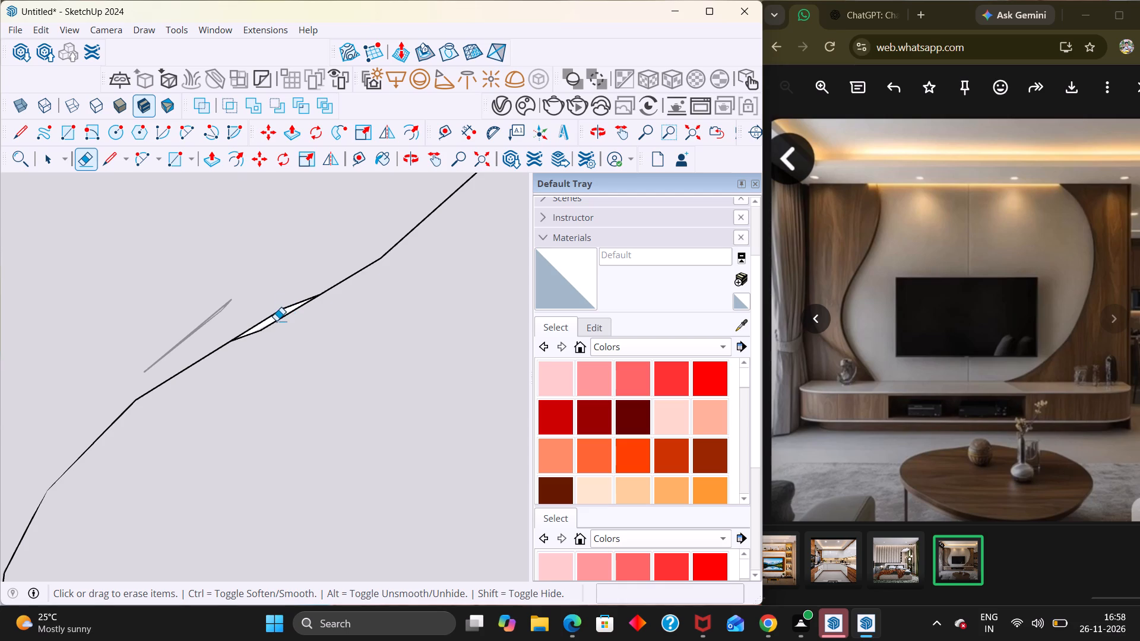
pyautogui.click(276, 320)
pyautogui.scroll(-18, 290, 330)
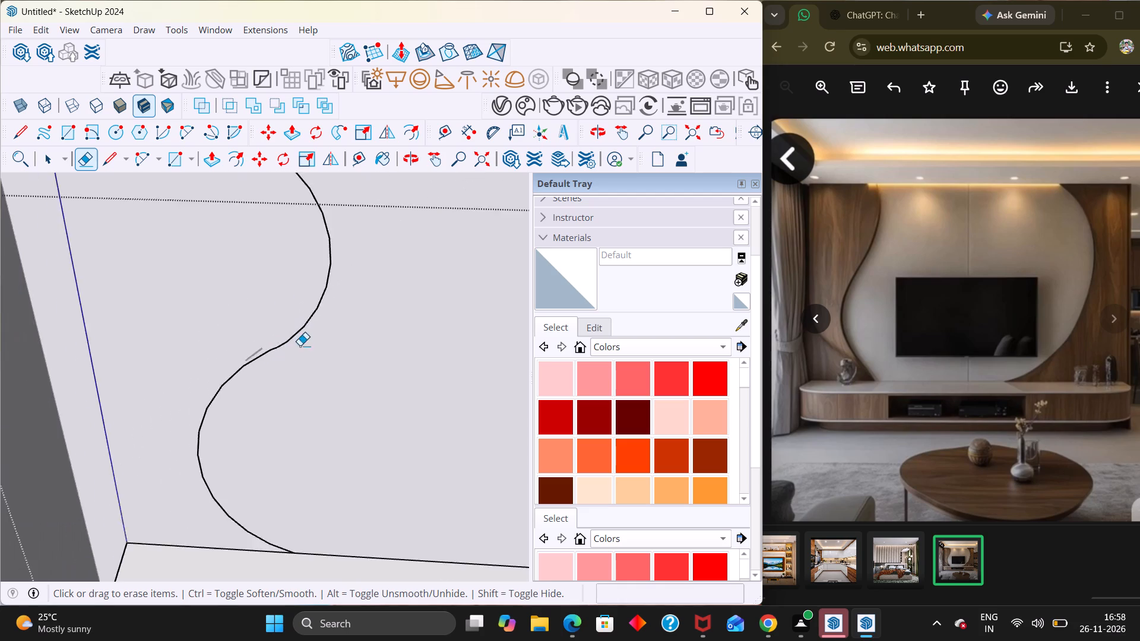
pyautogui.scroll(-12, 300, 345)
# Leave the console group and delete the two stray short edges beside the S-curve's junction.
pyautogui.press('space')
pyautogui.click(338, 243)
pyautogui.moveTo(308, 419); pyautogui.dragTo(309, 345, button='middle')
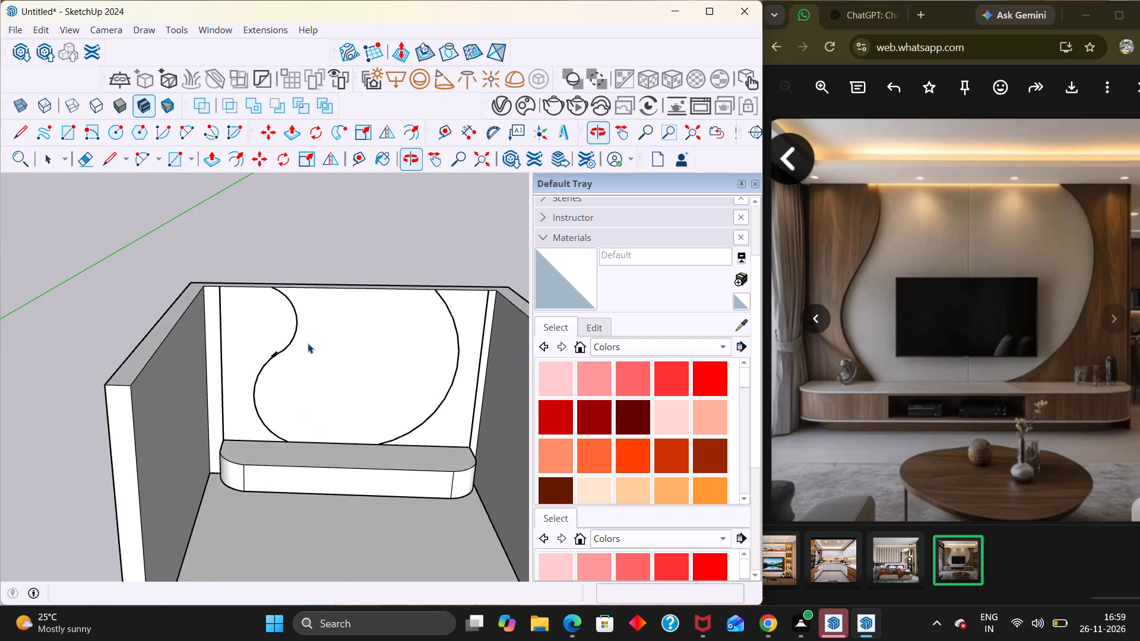
pyautogui.scroll(15, 295, 348)
pyautogui.doubleClick(261, 361)
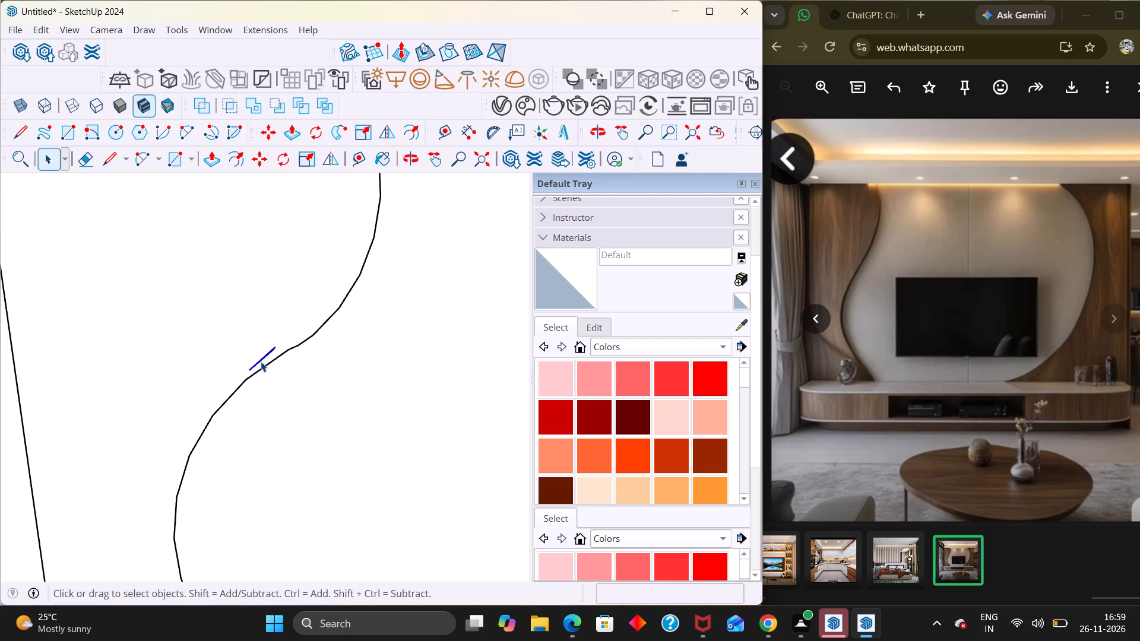
pyautogui.press('Delete')
pyautogui.scroll(-5, 261, 361)
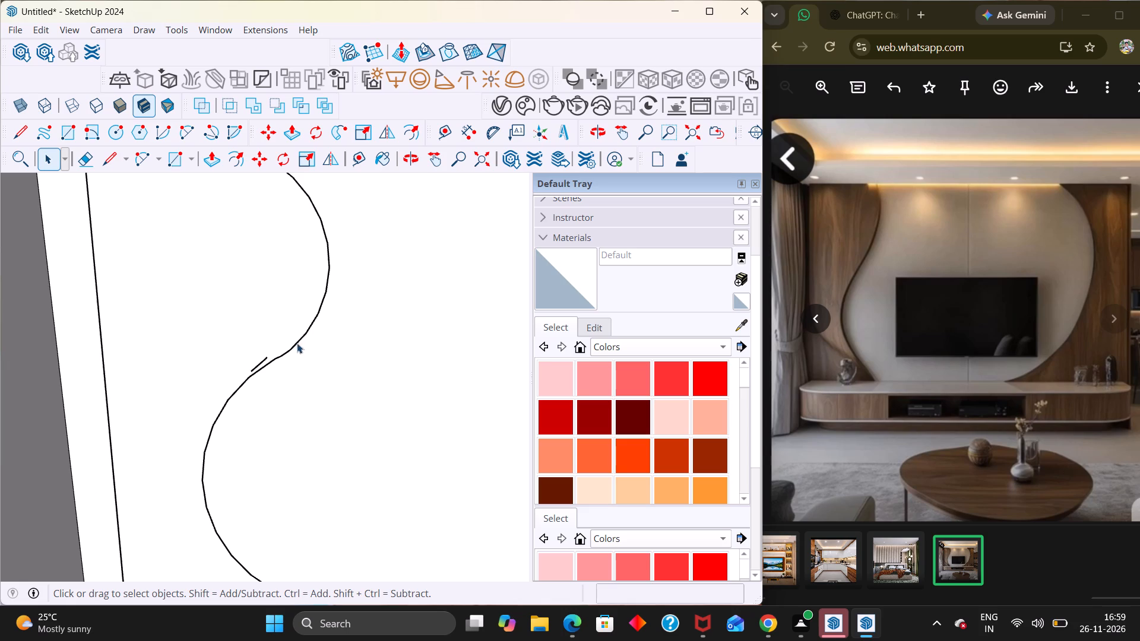
pyautogui.doubleClick(254, 367)
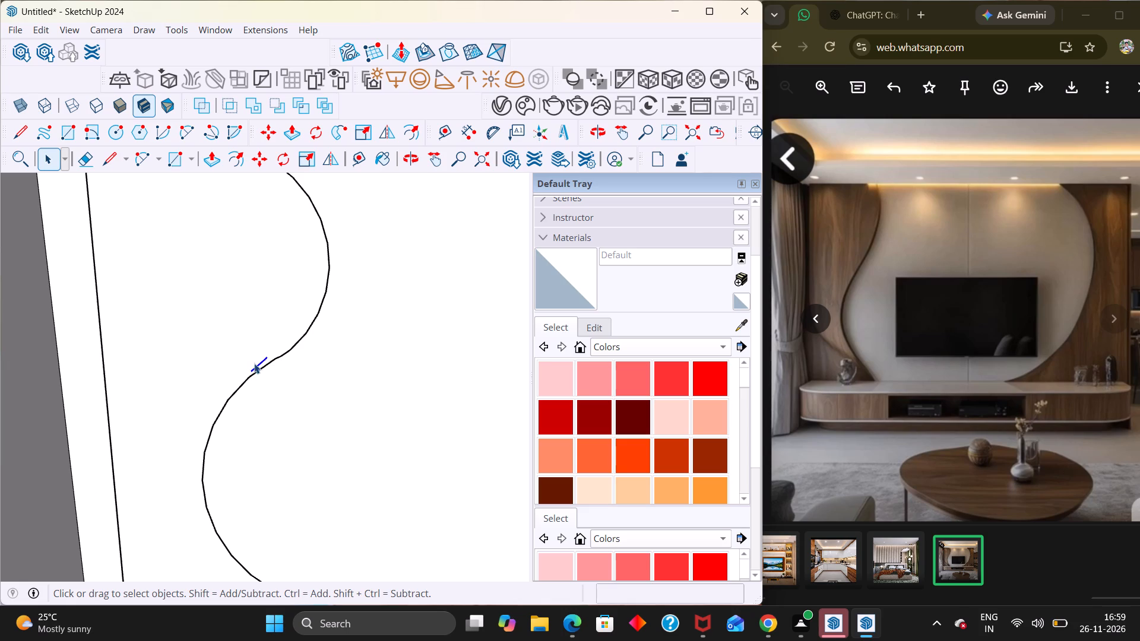
pyautogui.press('Delete')
pyautogui.scroll(-14, 254, 363)
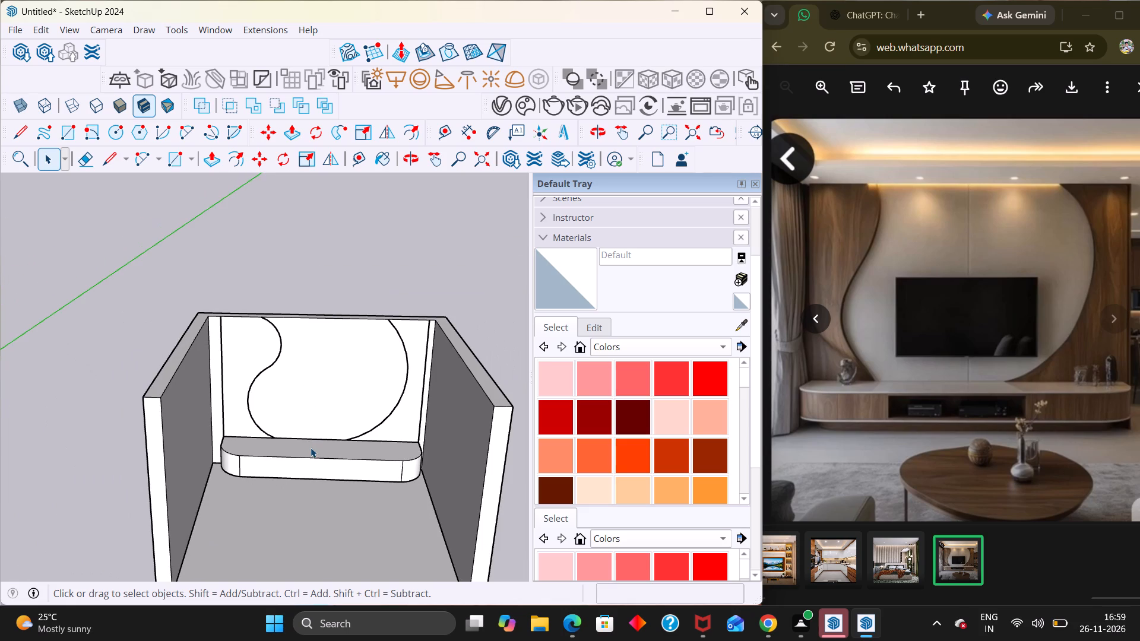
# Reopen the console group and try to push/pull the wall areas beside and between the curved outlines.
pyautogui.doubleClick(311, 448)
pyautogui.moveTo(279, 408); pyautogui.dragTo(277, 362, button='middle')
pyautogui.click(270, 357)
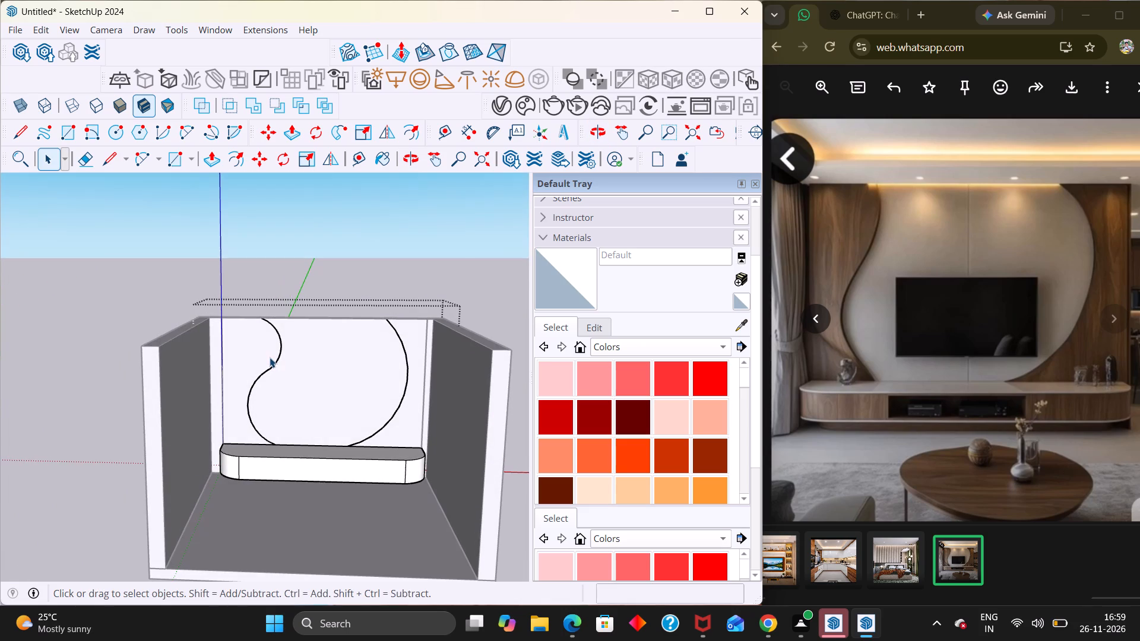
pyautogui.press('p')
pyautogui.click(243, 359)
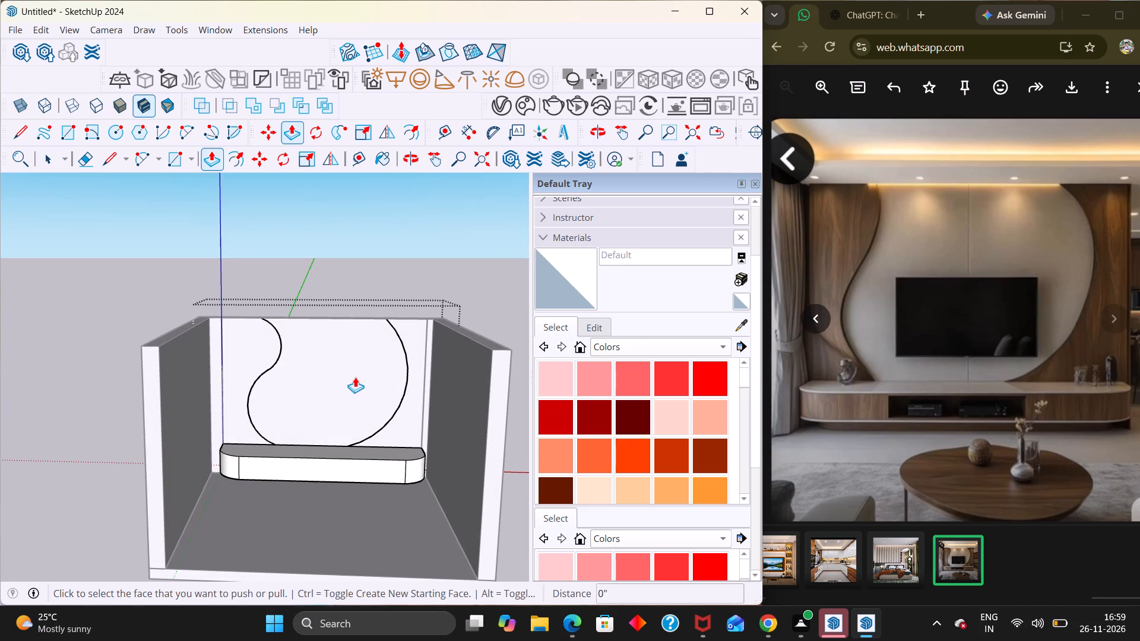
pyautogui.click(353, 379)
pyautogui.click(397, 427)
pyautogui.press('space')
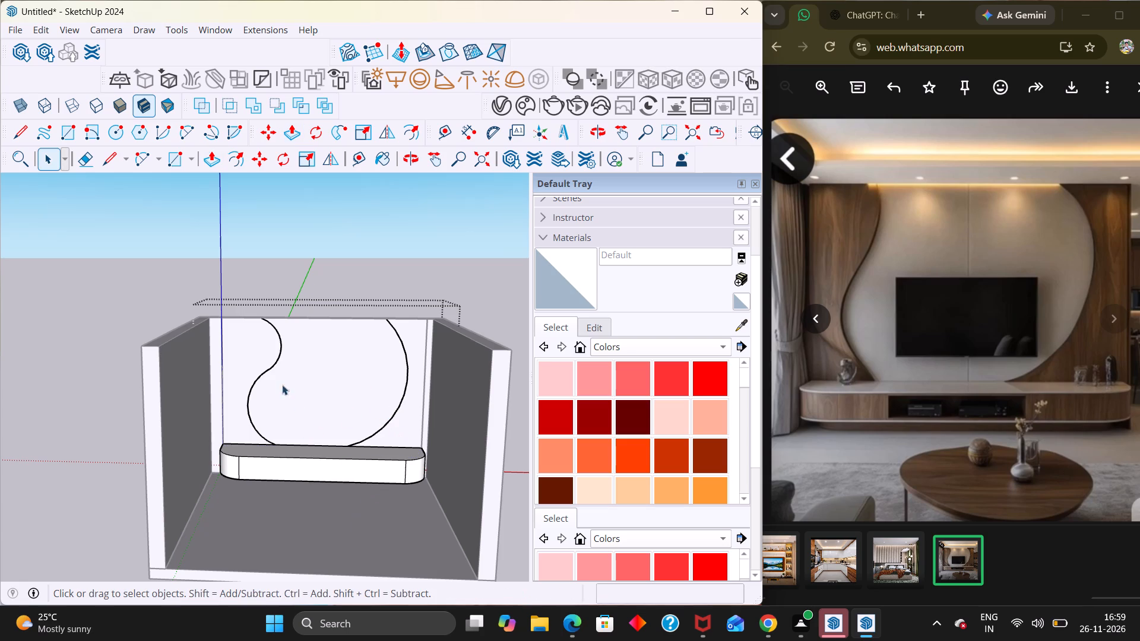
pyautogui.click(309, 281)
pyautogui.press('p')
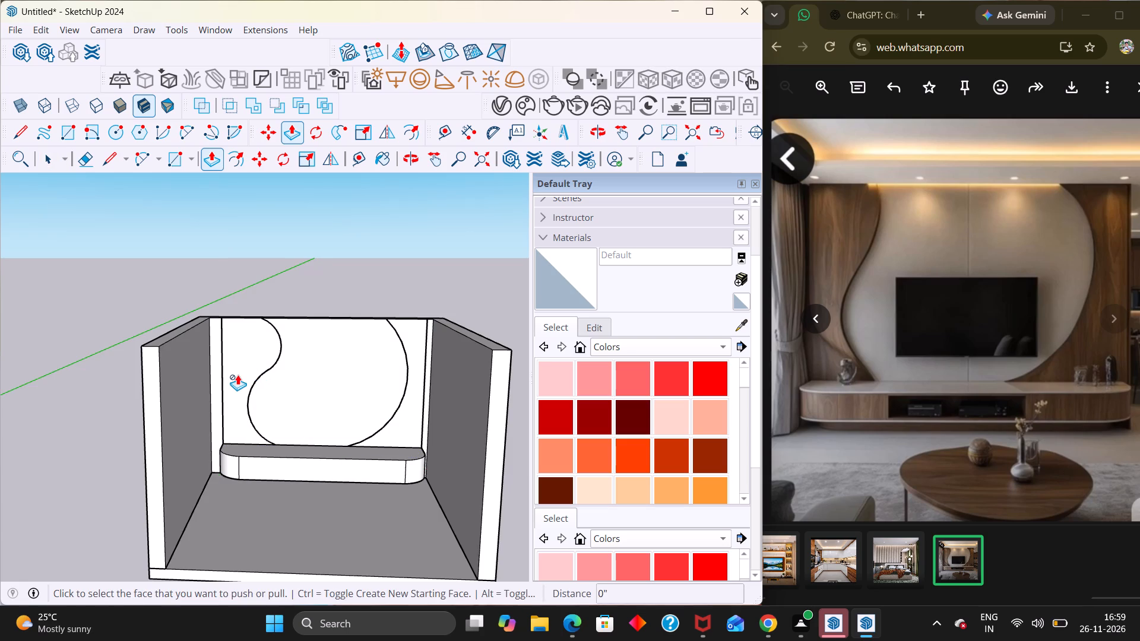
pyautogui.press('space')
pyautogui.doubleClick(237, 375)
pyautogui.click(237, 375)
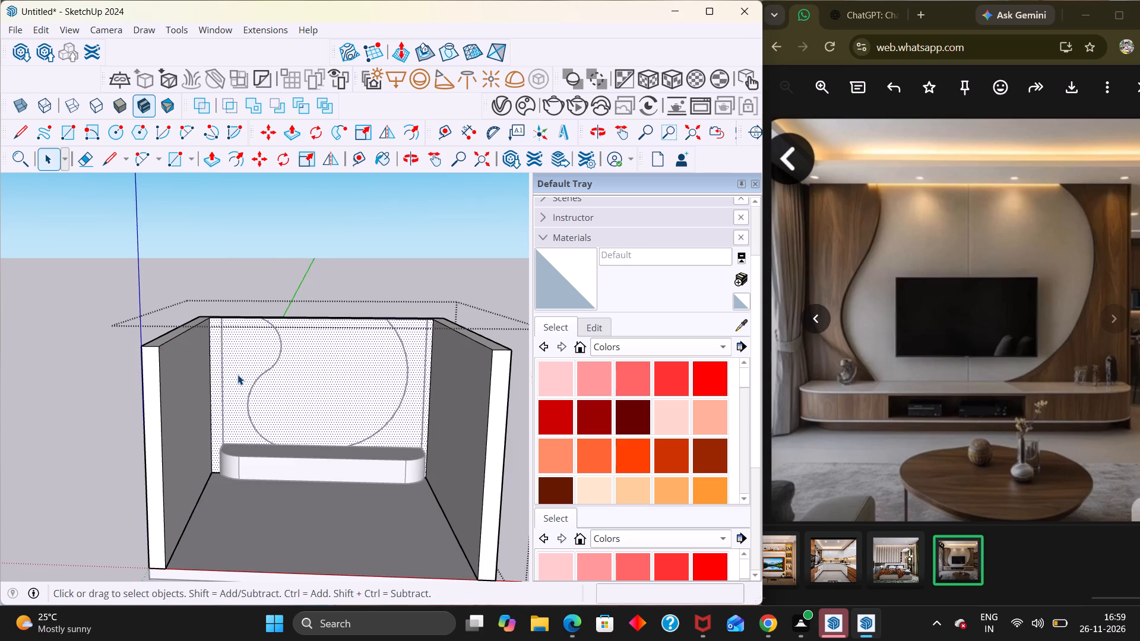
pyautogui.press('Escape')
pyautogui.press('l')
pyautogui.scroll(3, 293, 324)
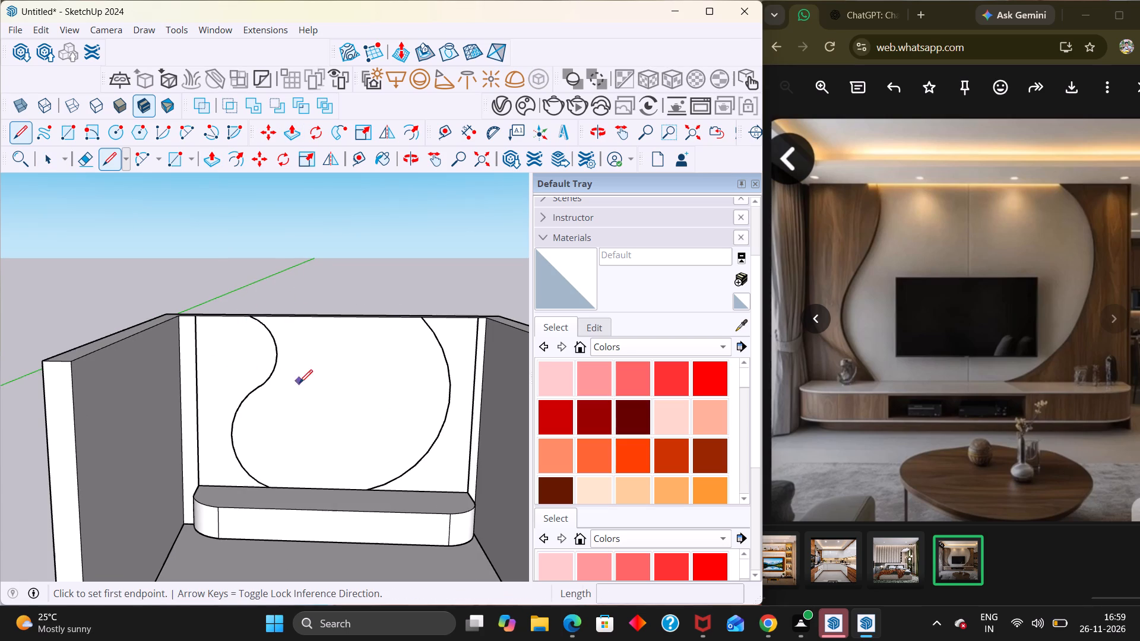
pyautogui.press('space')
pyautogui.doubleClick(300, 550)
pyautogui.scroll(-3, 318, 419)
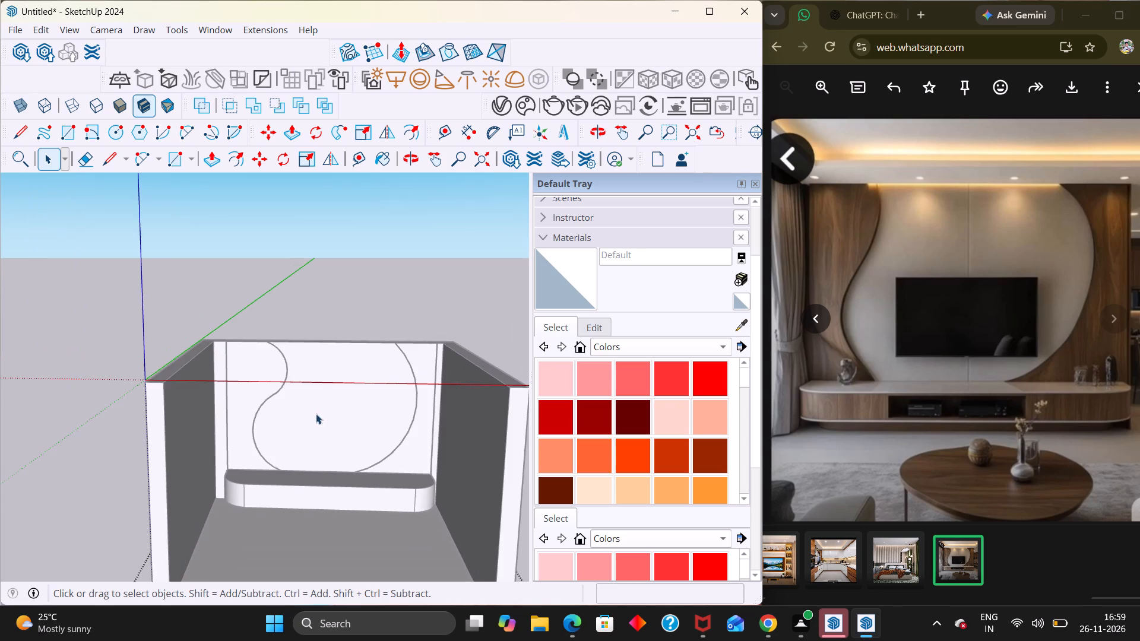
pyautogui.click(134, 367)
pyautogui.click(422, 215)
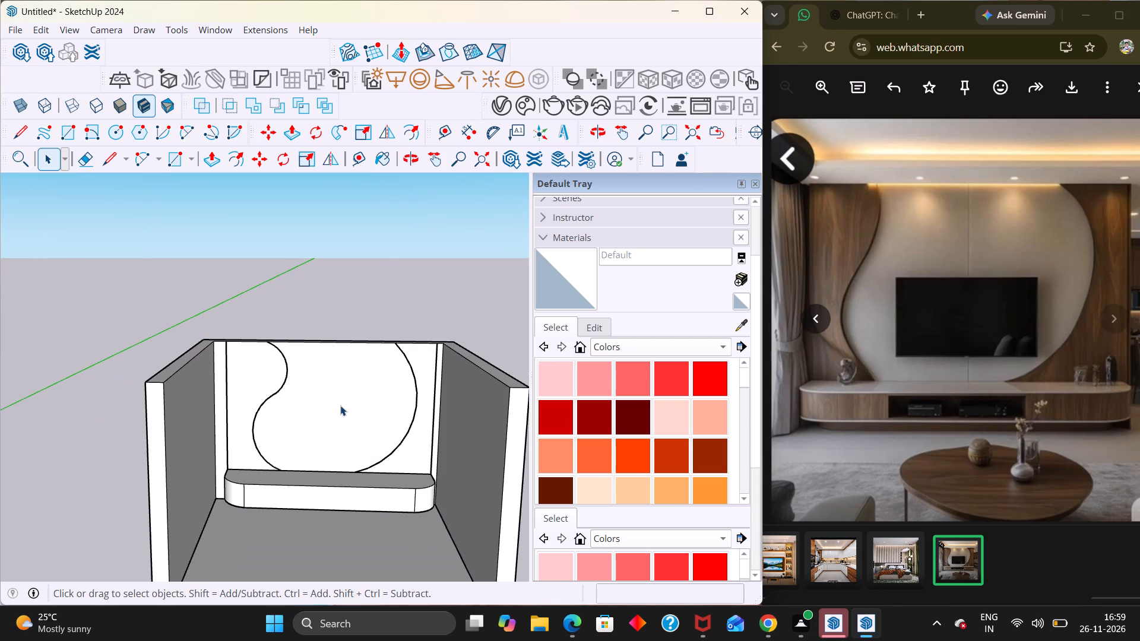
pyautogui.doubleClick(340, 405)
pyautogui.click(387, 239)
# Reopen the console group and draw a line along the wall's top edge from the upper left corner to the S-curve's top end.
pyautogui.doubleClick(342, 497)
pyautogui.press('l')
pyautogui.scroll(6, 240, 361)
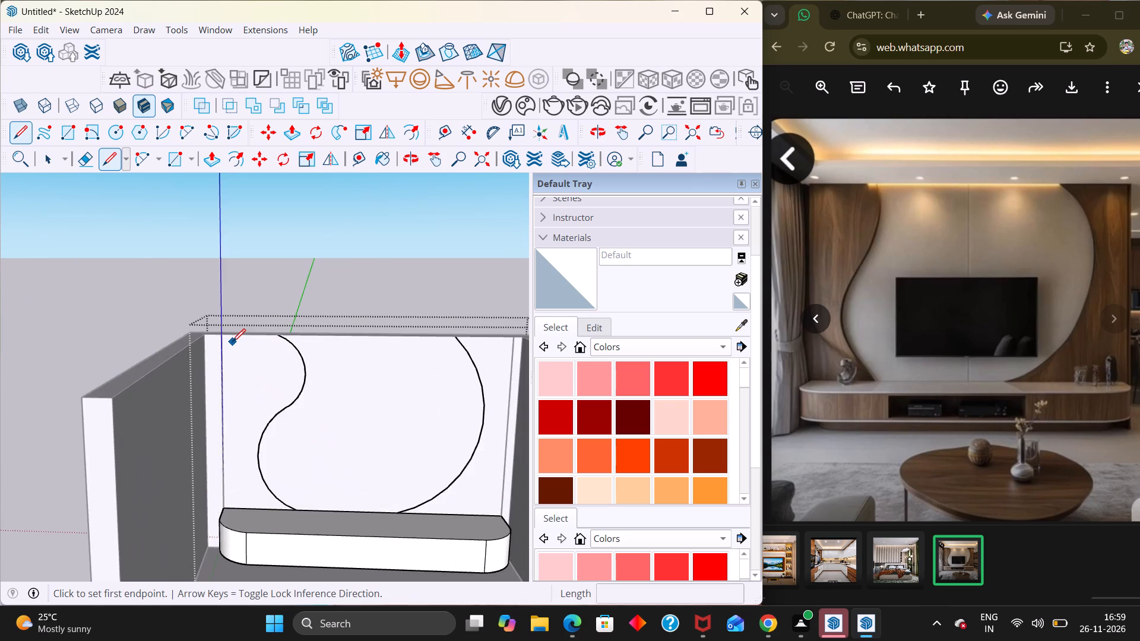
pyautogui.scroll(2, 232, 342)
pyautogui.click(219, 329)
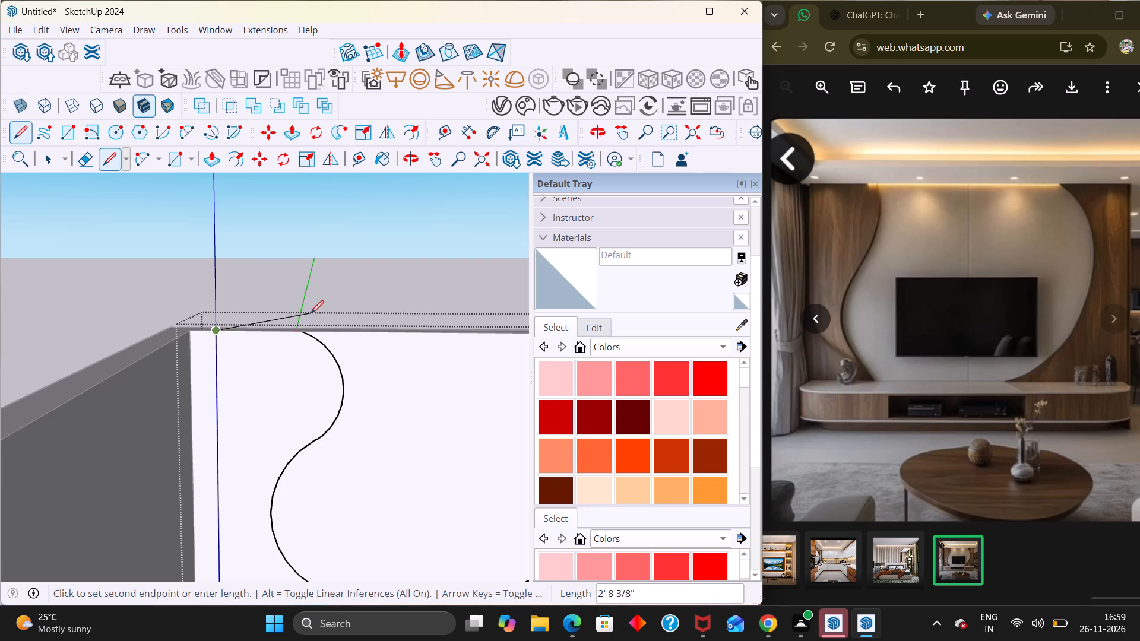
pyautogui.click(307, 328)
pyautogui.scroll(-5, 293, 411)
pyautogui.press('Escape')
pyautogui.press('space')
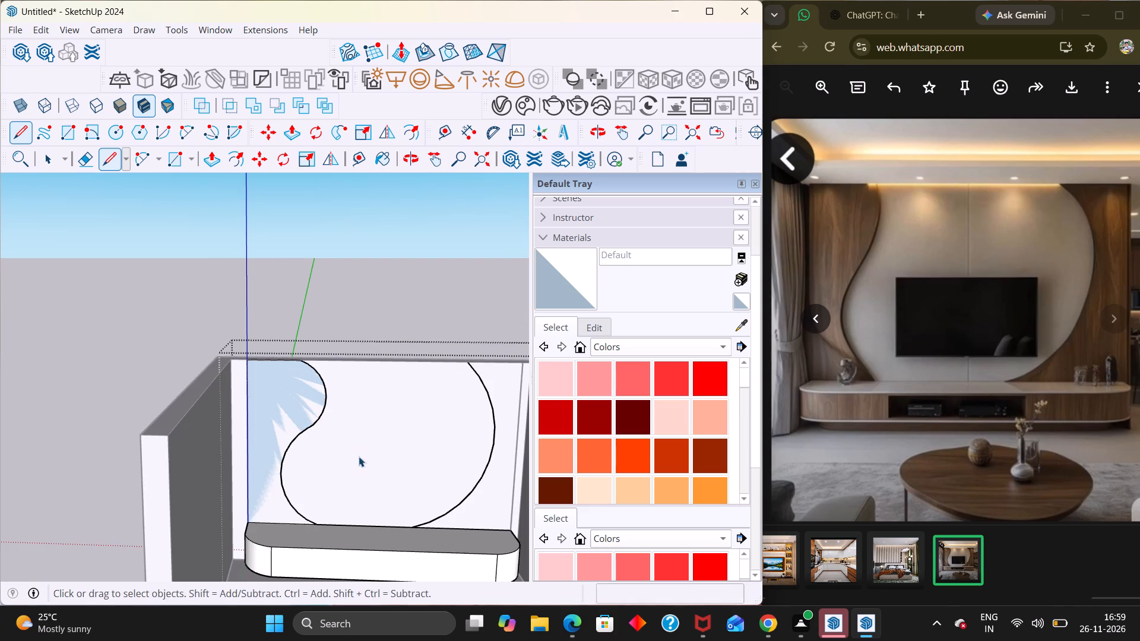
# Close off the area right of the large arc with a top edge line about 2' 5 1/4" long and a bottom line along the console.
pyautogui.scroll(-5, 343, 471)
pyautogui.scroll(6, 485, 396)
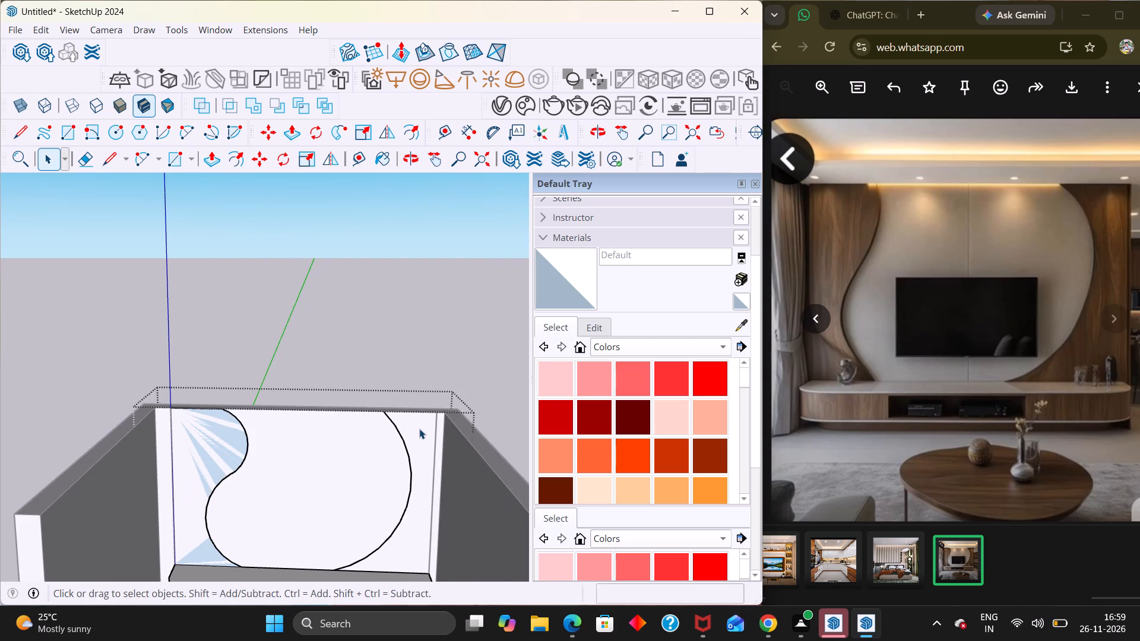
pyautogui.press('l')
pyautogui.click(388, 412)
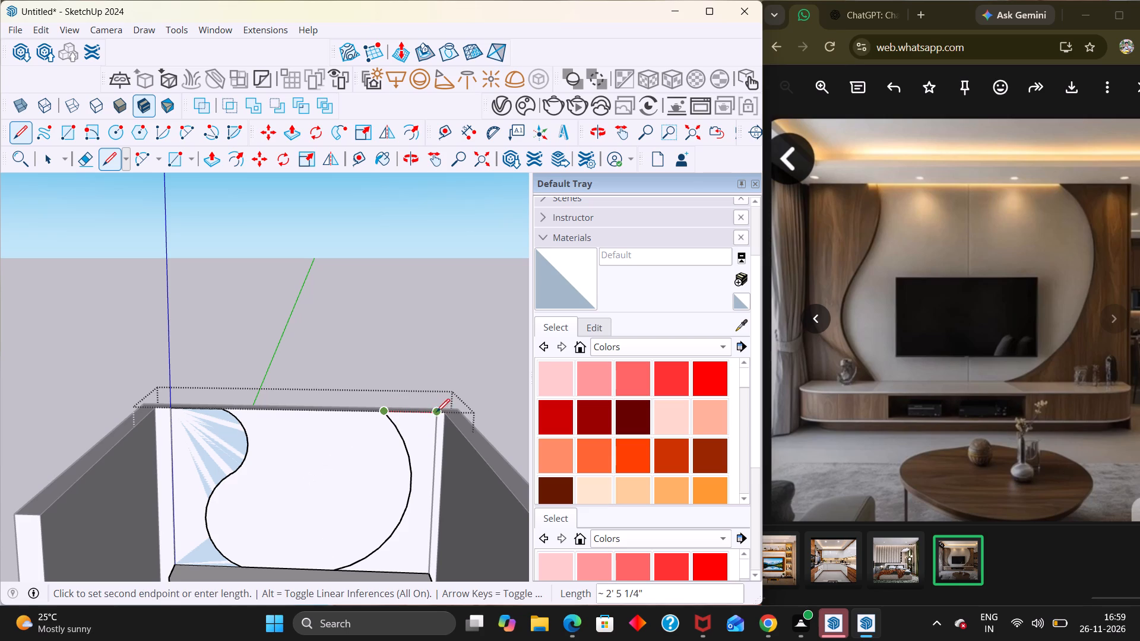
pyautogui.click(441, 414)
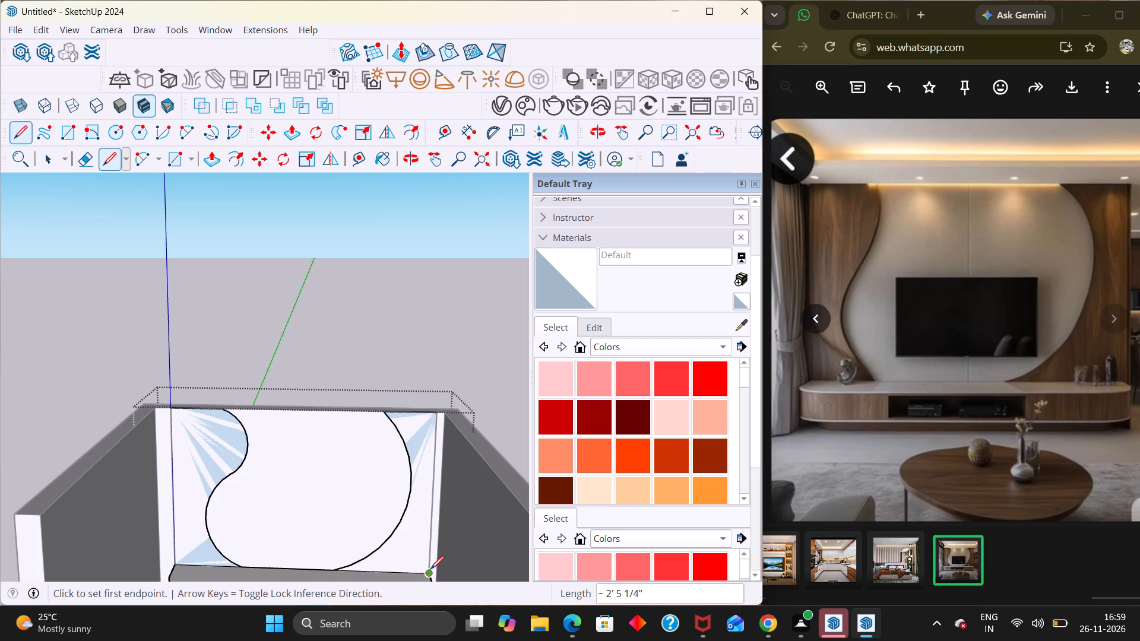
pyautogui.click(430, 569)
pyautogui.click(337, 571)
pyautogui.press('space')
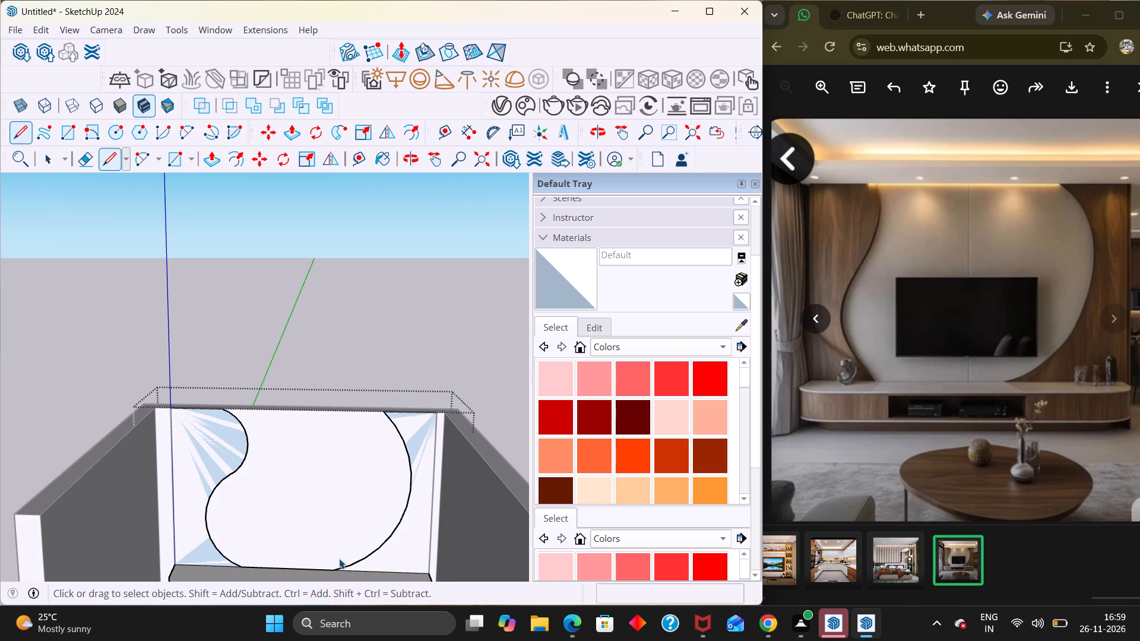
# Push/pull the area beside the large arc forward about 2 7/16", repeat it on the area beside the S-curve, and leave the group.
pyautogui.scroll(-2, 399, 555)
pyautogui.press('p')
pyautogui.click(417, 553)
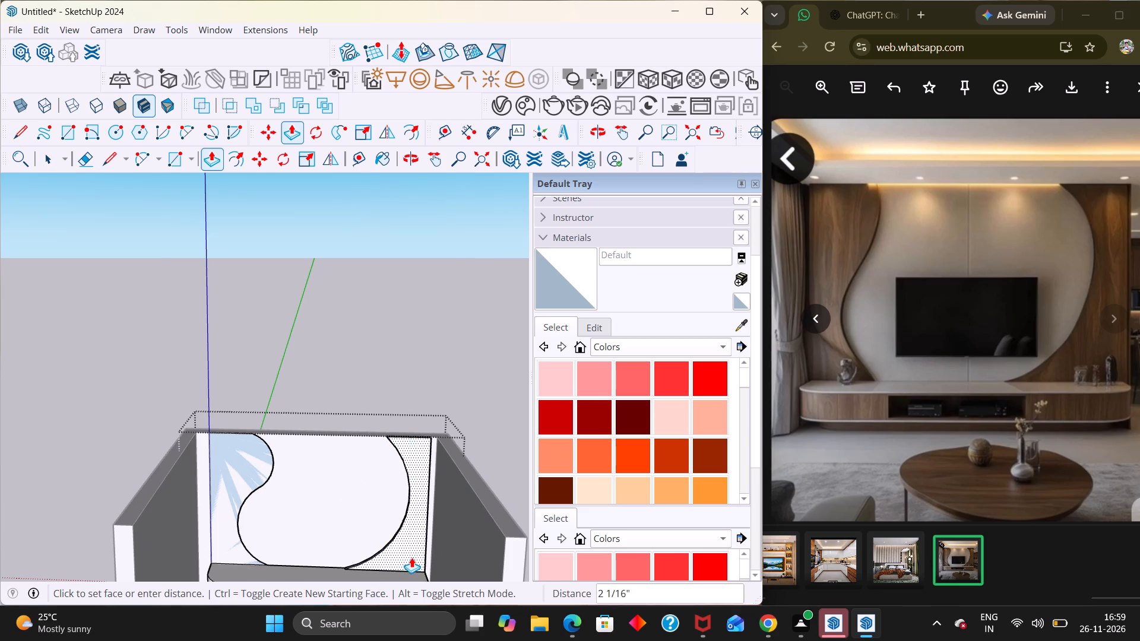
pyautogui.moveTo(417, 562); pyautogui.dragTo(490, 563, button='middle')
pyautogui.middleClick(490, 563)
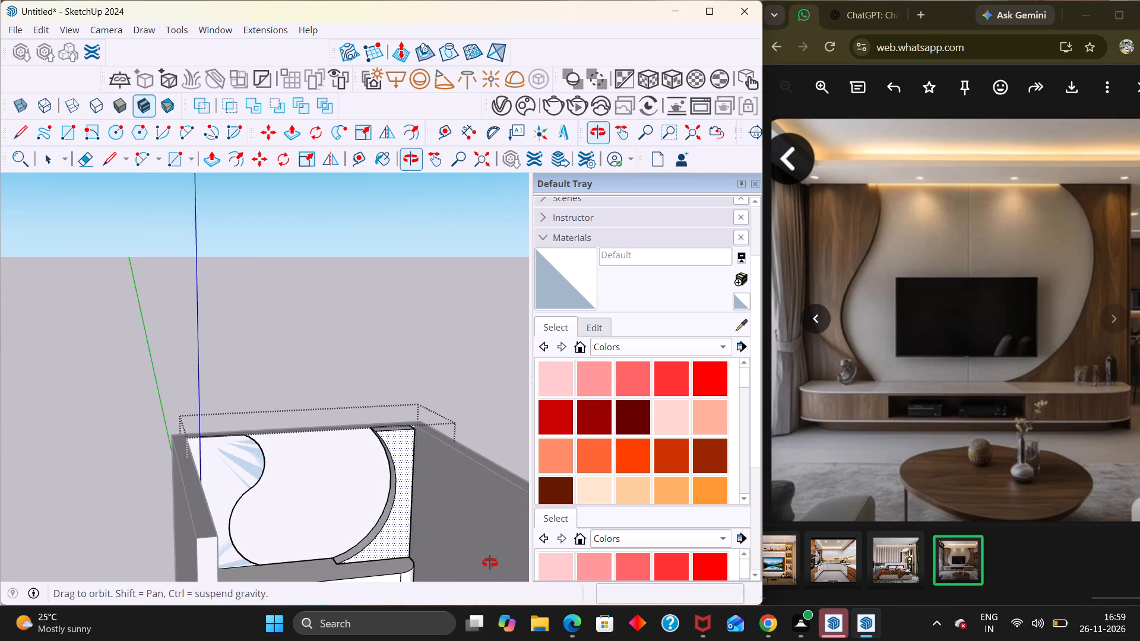
pyautogui.scroll(4, 401, 535)
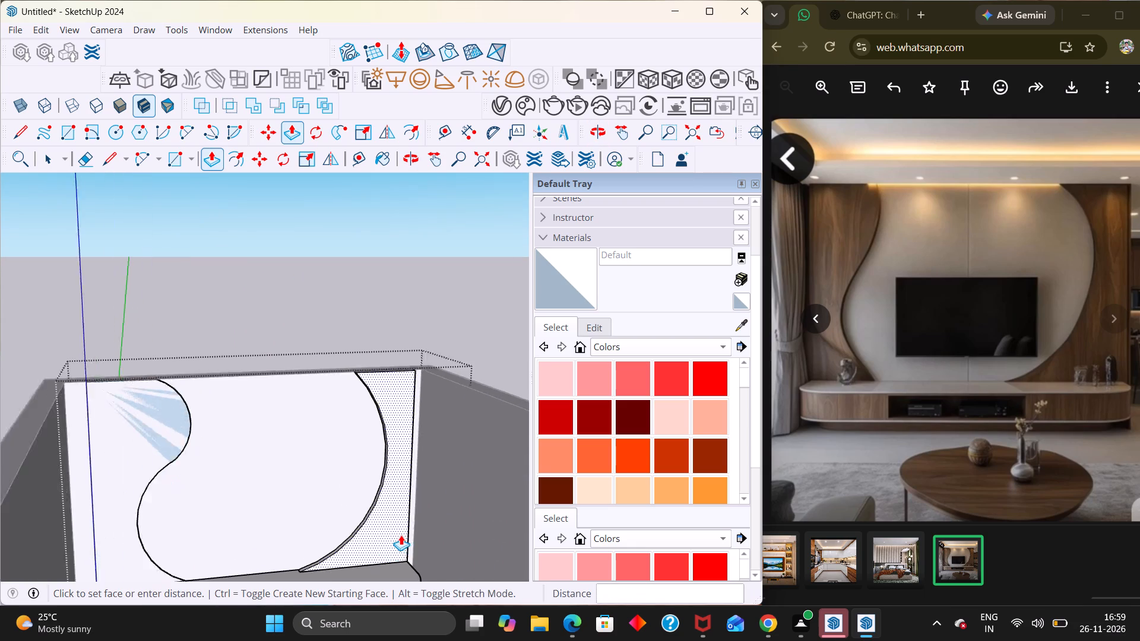
pyautogui.scroll(2, 401, 535)
pyautogui.moveTo(407, 545); pyautogui.dragTo(426, 583, button='middle')
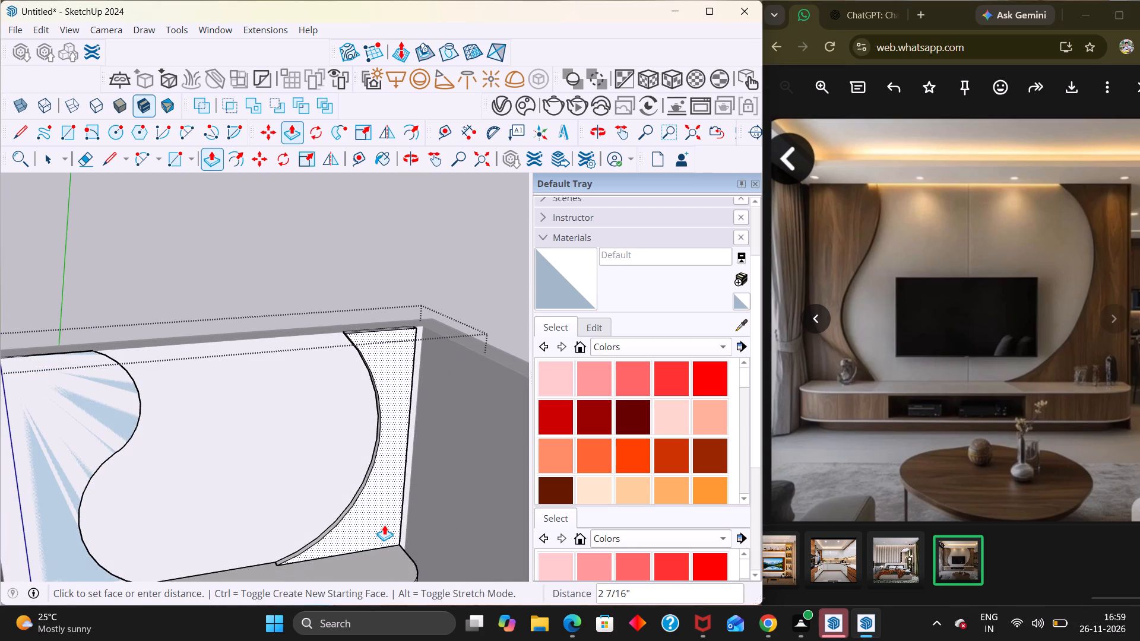
pyautogui.click(384, 525)
pyautogui.doubleClick(77, 456)
pyautogui.scroll(-3, 115, 483)
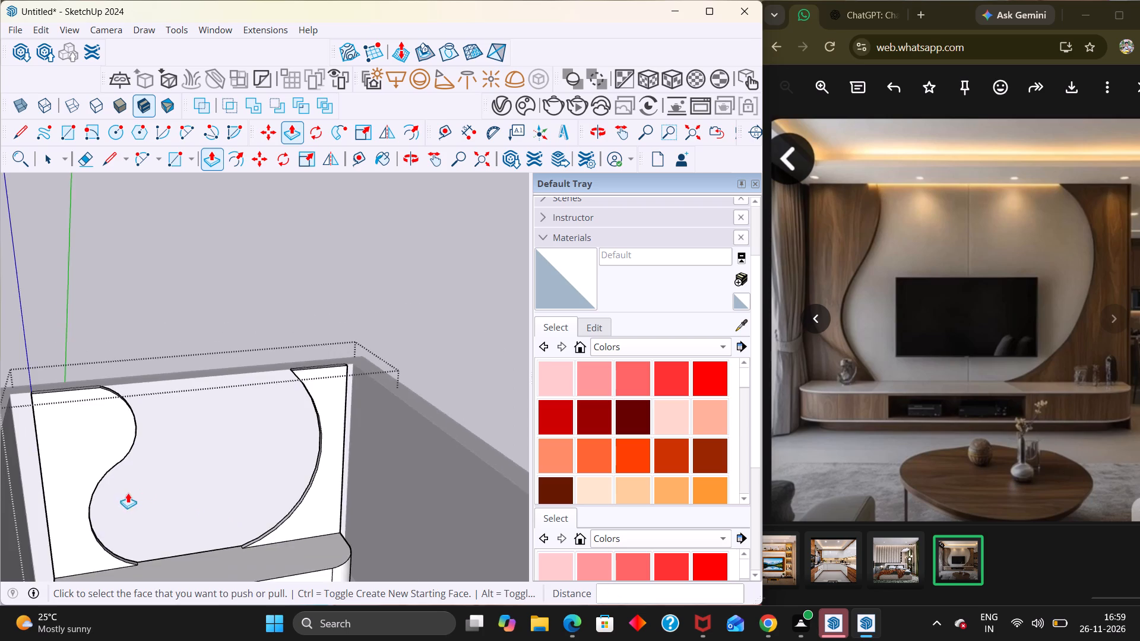
pyautogui.moveTo(175, 497); pyautogui.dragTo(56, 504, button='middle')
pyautogui.press('space')
pyautogui.click(238, 315)
# Reopen the console group and push/pull both curved side panels forward by about another 1 1/4".
pyautogui.scroll(-4, 303, 358)
pyautogui.moveTo(245, 445); pyautogui.dragTo(255, 358, button='middle')
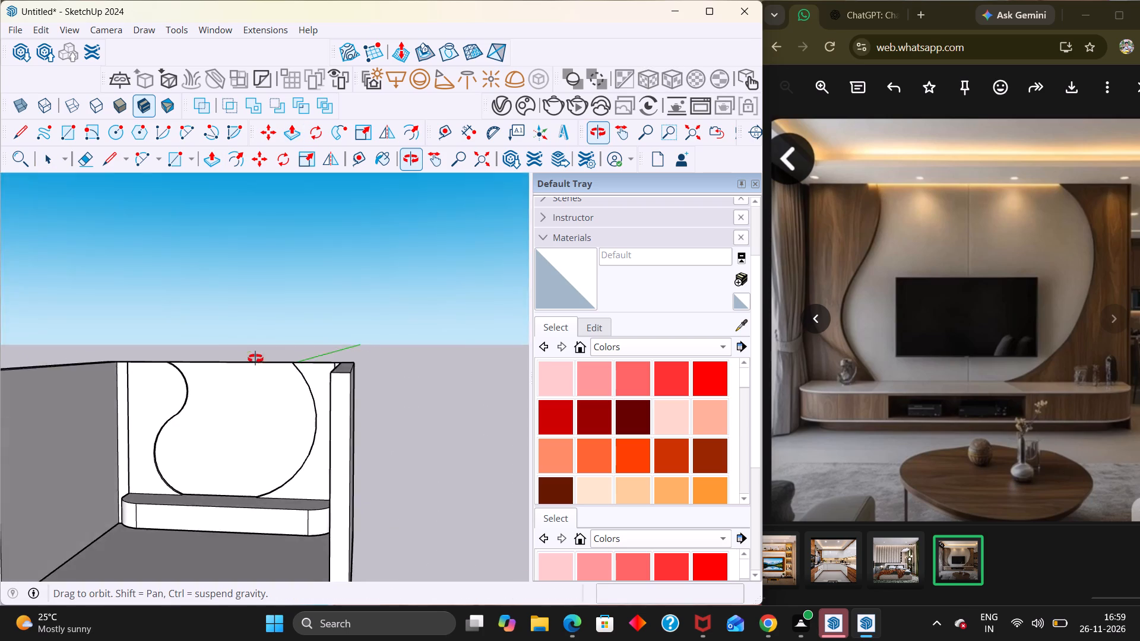
pyautogui.moveTo(255, 358); pyautogui.dragTo(202, 511, button='middle')
pyautogui.moveTo(213, 503); pyautogui.dragTo(237, 480, button='middle')
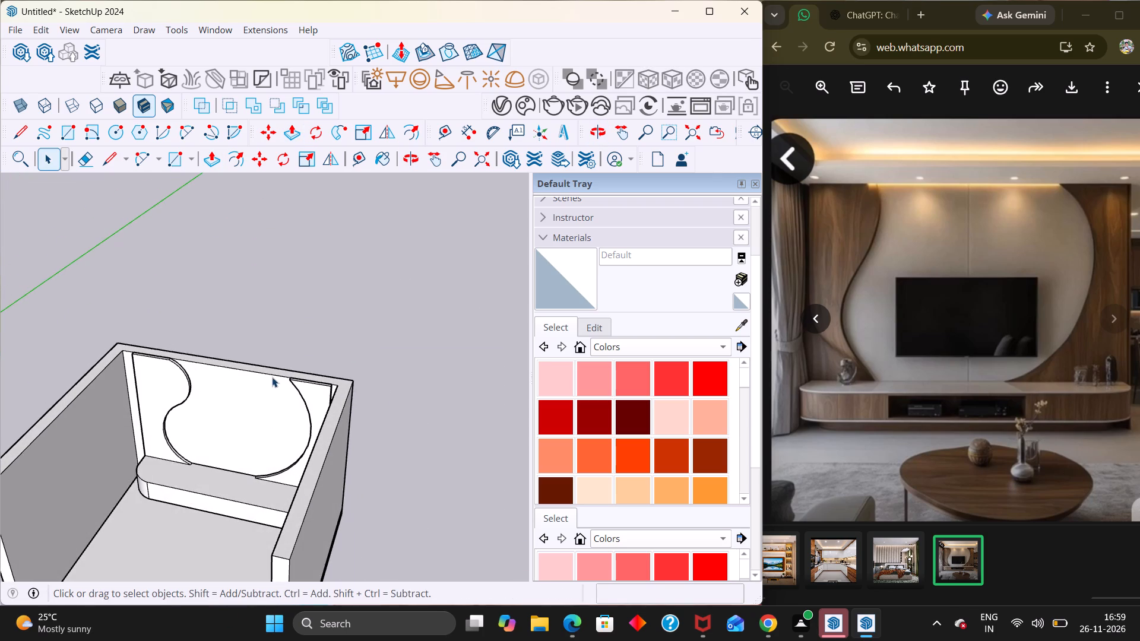
pyautogui.scroll(3, 275, 367)
pyautogui.moveTo(232, 371); pyautogui.dragTo(69, 433, button='middle')
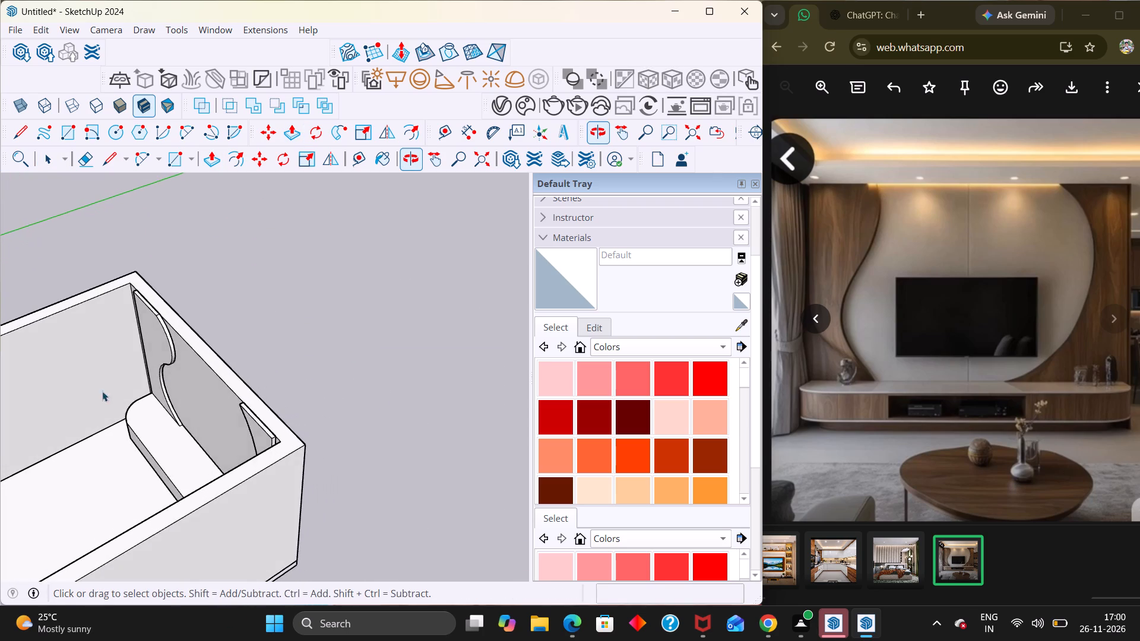
pyautogui.scroll(7, 149, 274)
pyautogui.moveTo(253, 395); pyautogui.dragTo(343, 390, button='middle')
pyautogui.doubleClick(176, 392)
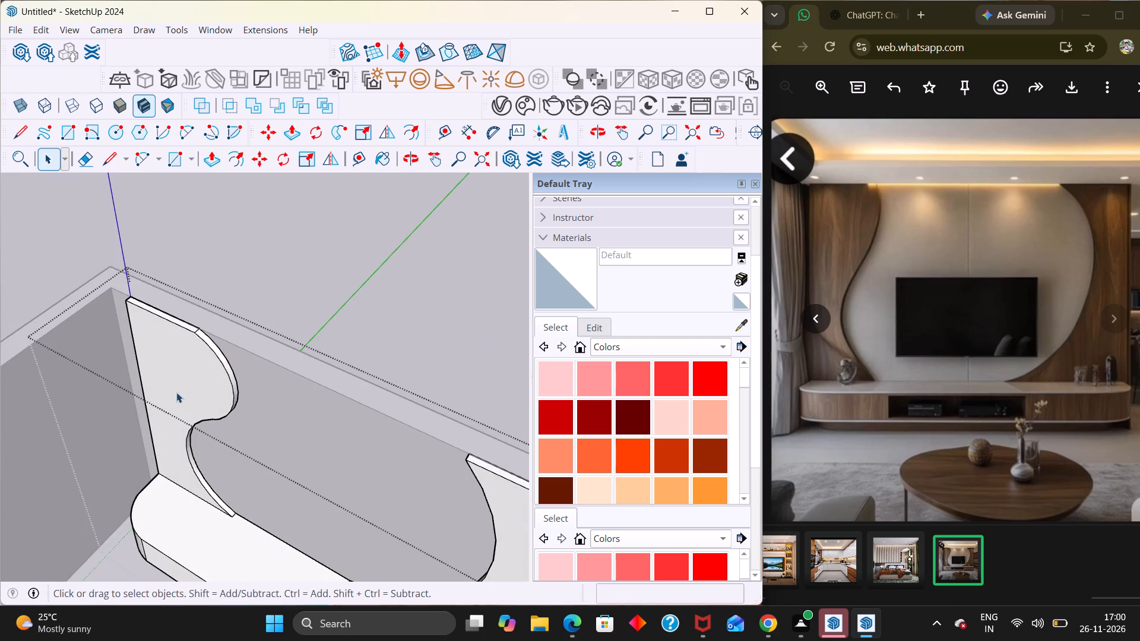
pyautogui.scroll(-4, 312, 372)
pyautogui.press('p')
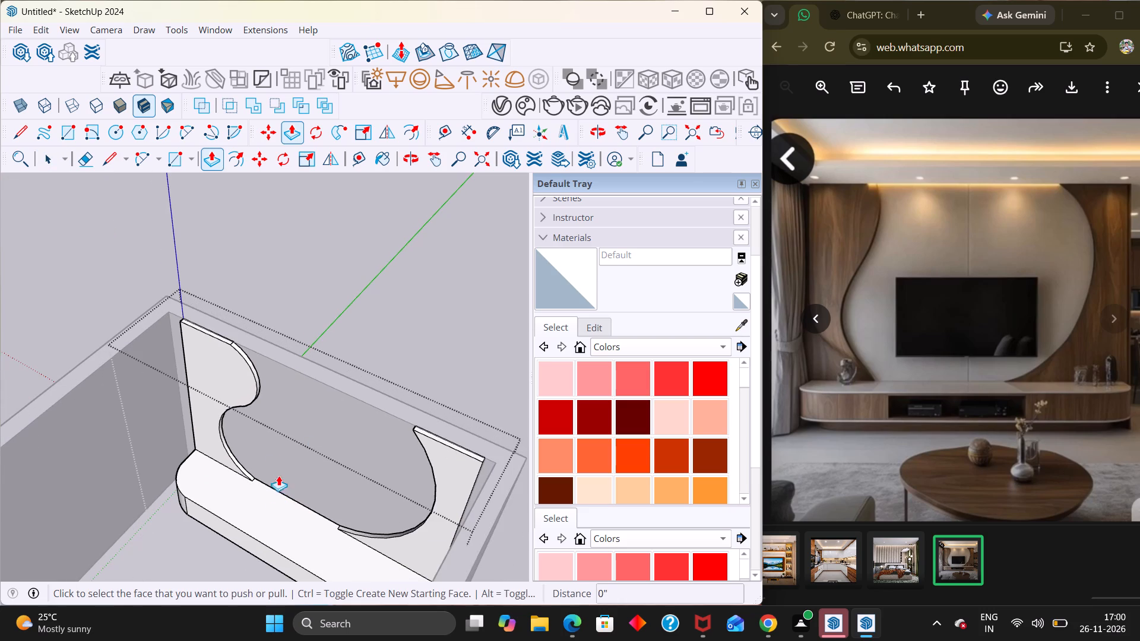
pyautogui.click(230, 392)
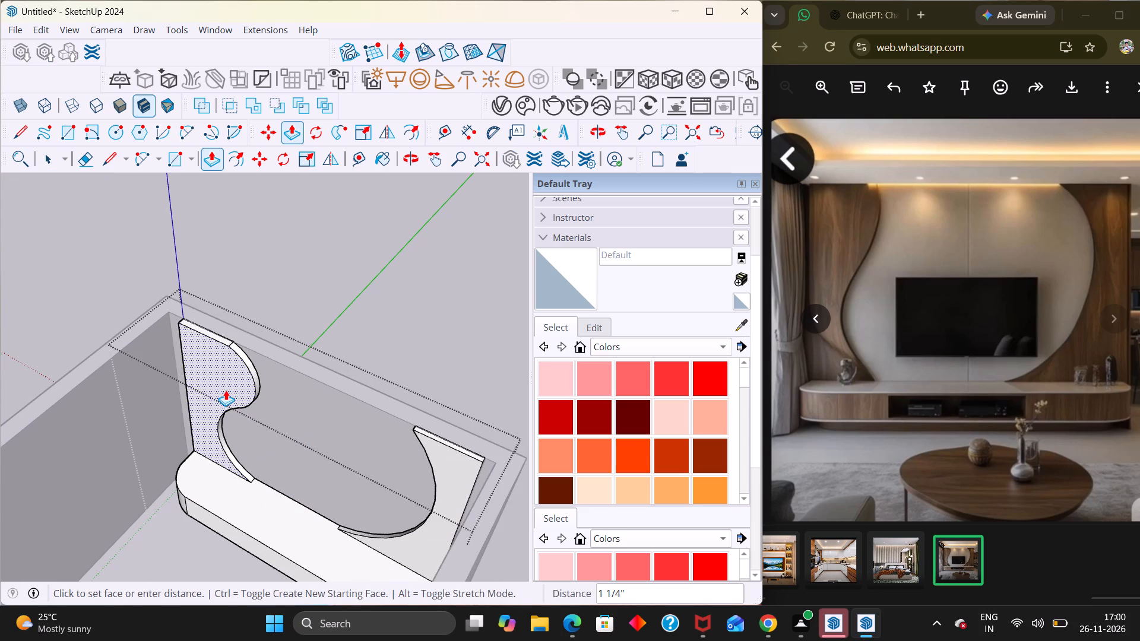
pyautogui.click(226, 390)
pyautogui.doubleClick(441, 447)
pyautogui.press('space')
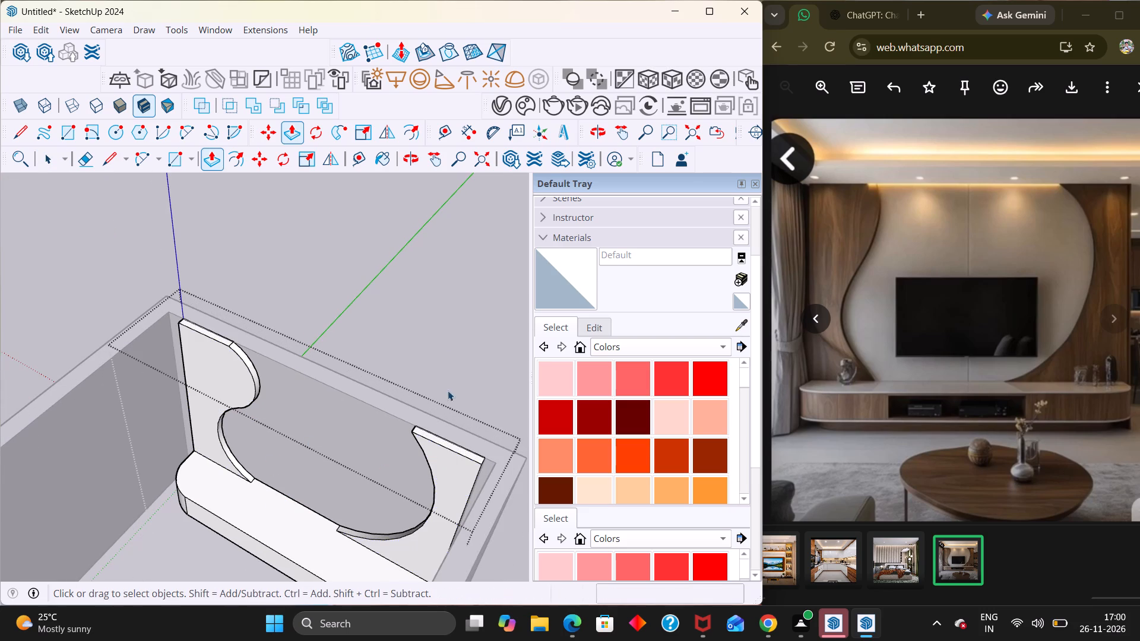
pyautogui.click(442, 350)
# Examine the thickness of the curved side panels against the back wall from several angles.
pyautogui.scroll(-4, 437, 384)
pyautogui.moveTo(368, 433); pyautogui.dragTo(458, 264, button='middle')
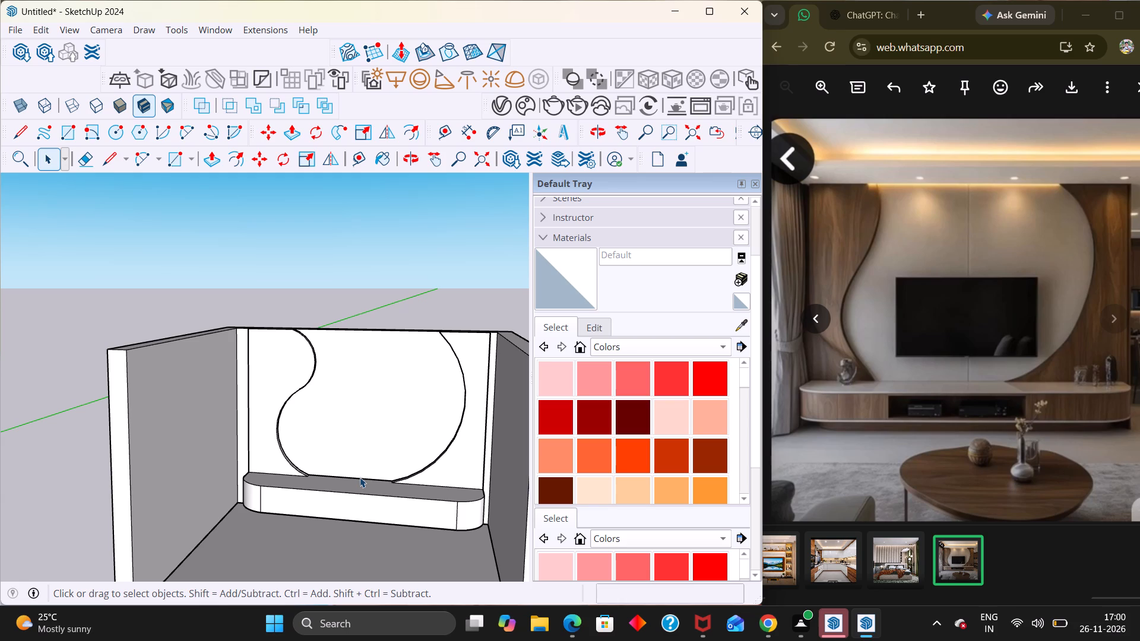
pyautogui.moveTo(307, 422); pyautogui.dragTo(364, 443, button='middle')
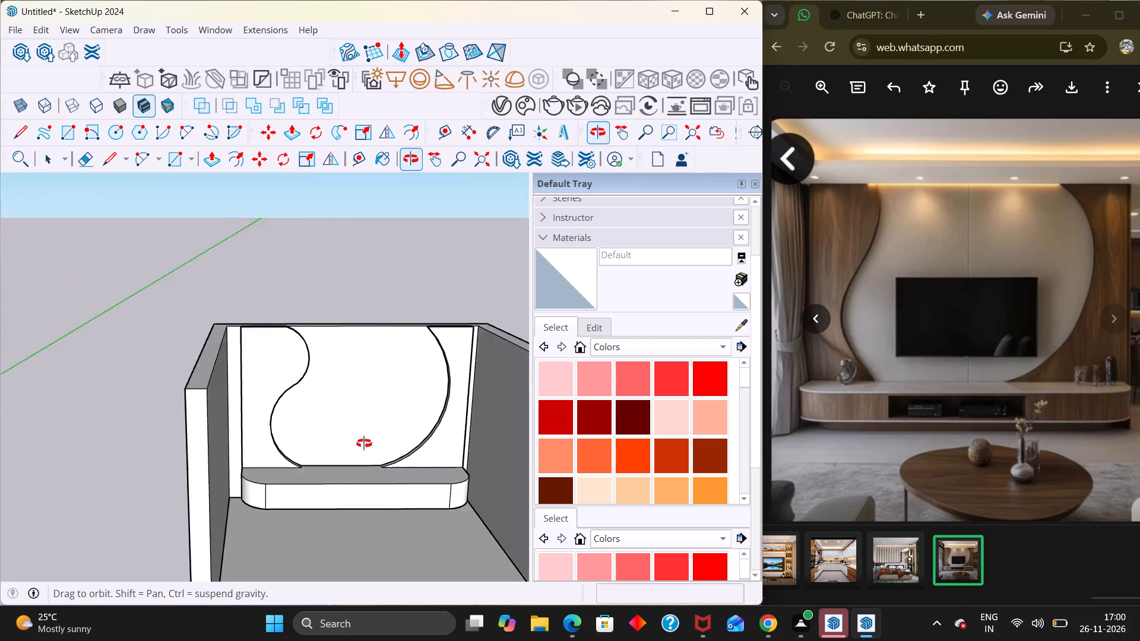
pyautogui.moveTo(364, 443); pyautogui.dragTo(302, 453, button='middle')
pyautogui.scroll(3, 307, 379)
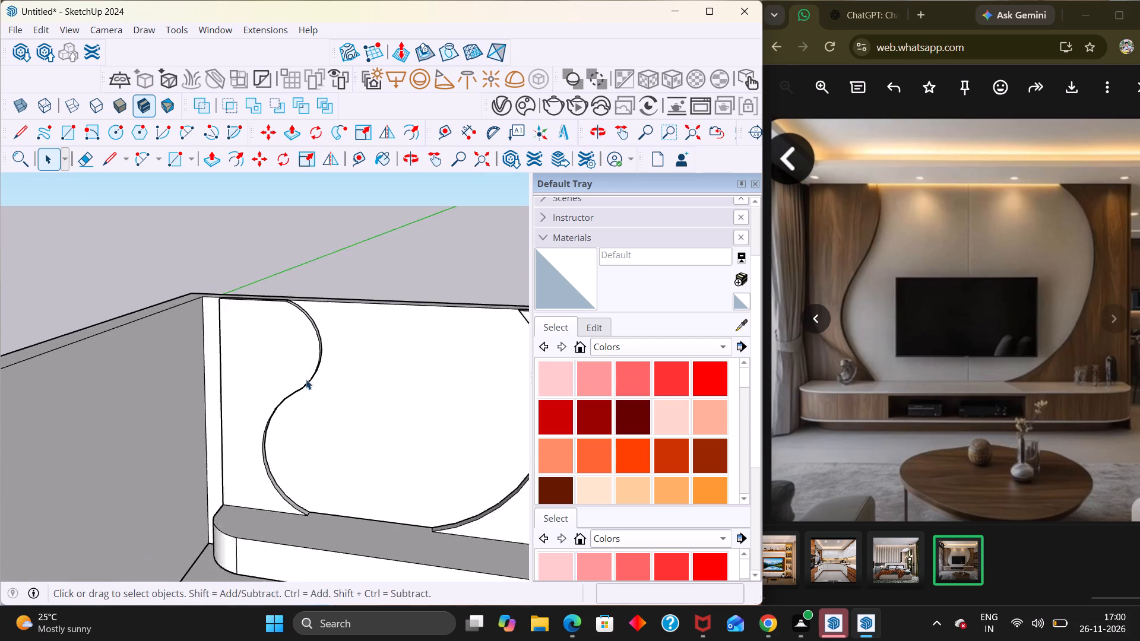
pyautogui.scroll(2, 306, 379)
pyautogui.moveTo(290, 401); pyautogui.dragTo(278, 324, button='middle')
# Open the console group and paint the front faces of both curved side panels with the first orange-brown material from the Wood collection.
pyautogui.doubleClick(257, 346)
pyautogui.click(258, 346)
pyautogui.moveTo(261, 357); pyautogui.dragTo(285, 489, button='middle')
pyautogui.scroll(1, 262, 367)
pyautogui.scroll(-11, 285, 489)
pyautogui.click(271, 445)
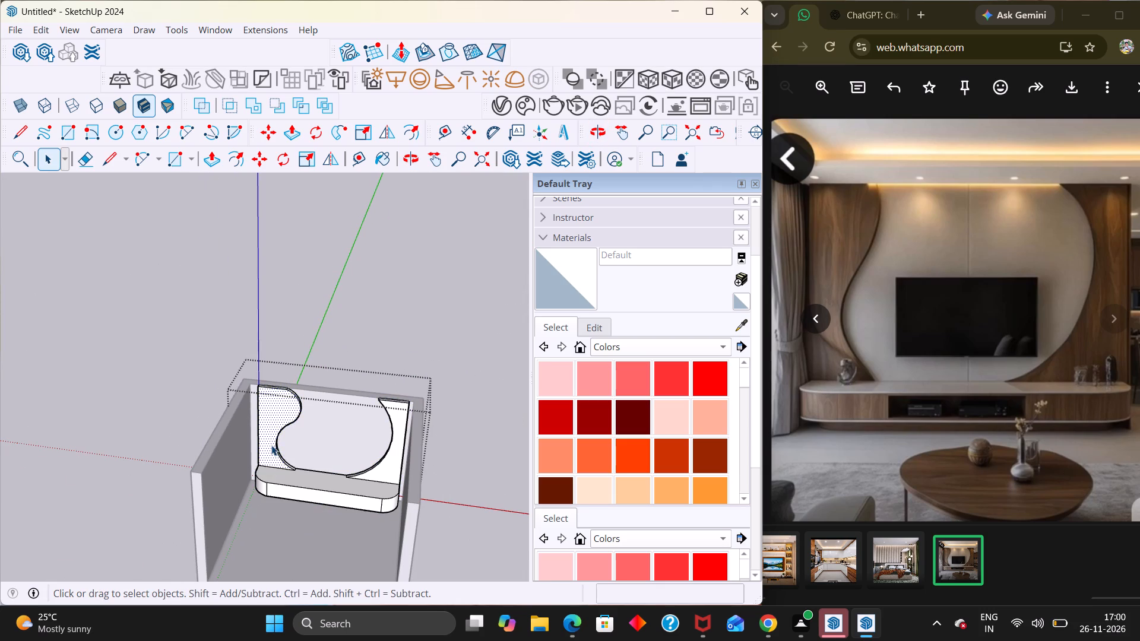
pyautogui.click(637, 343)
pyautogui.scroll(-4, 651, 394)
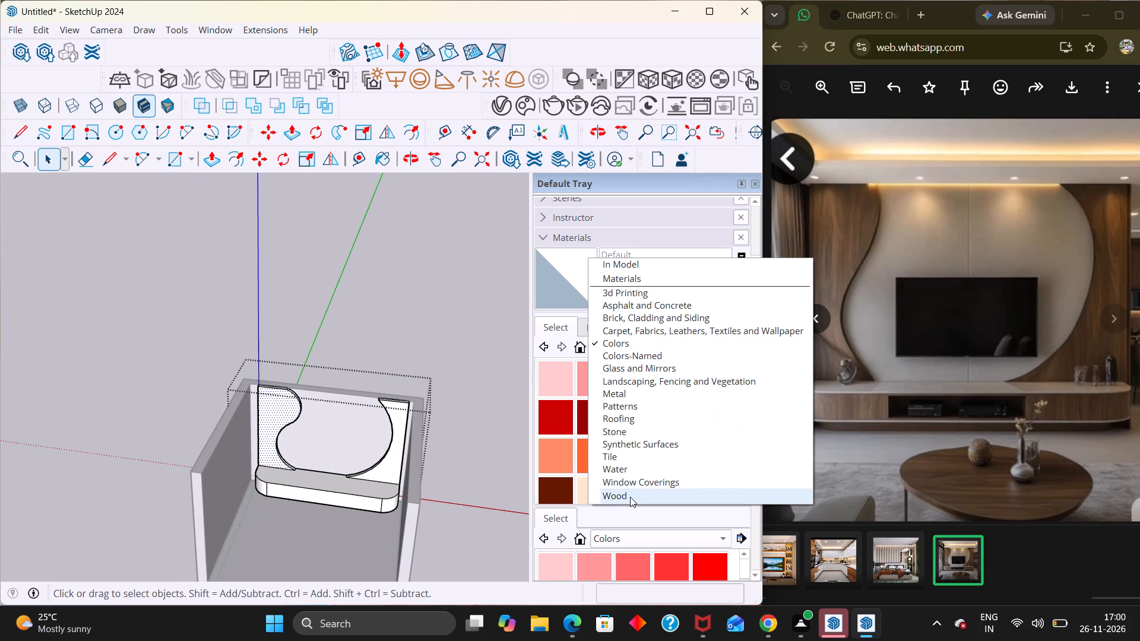
pyautogui.click(630, 497)
pyautogui.click(572, 381)
pyautogui.click(271, 415)
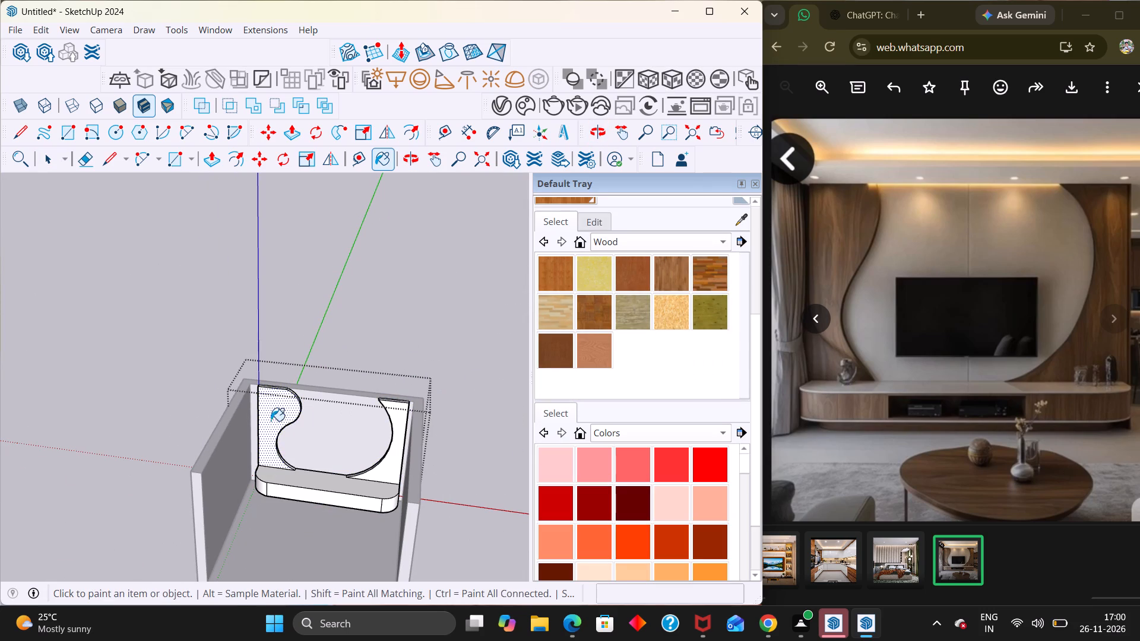
pyautogui.click(394, 453)
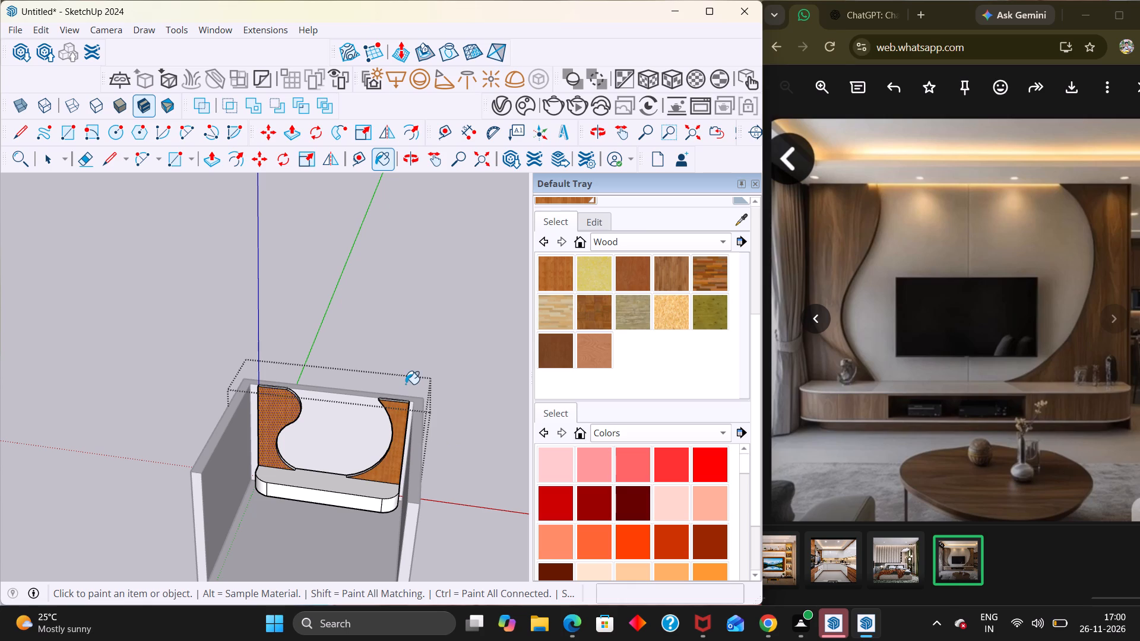
# Paint the console's top, front and both rounded end faces with the same wood material and leave the group.
pyautogui.click(271, 480)
pyautogui.click(316, 502)
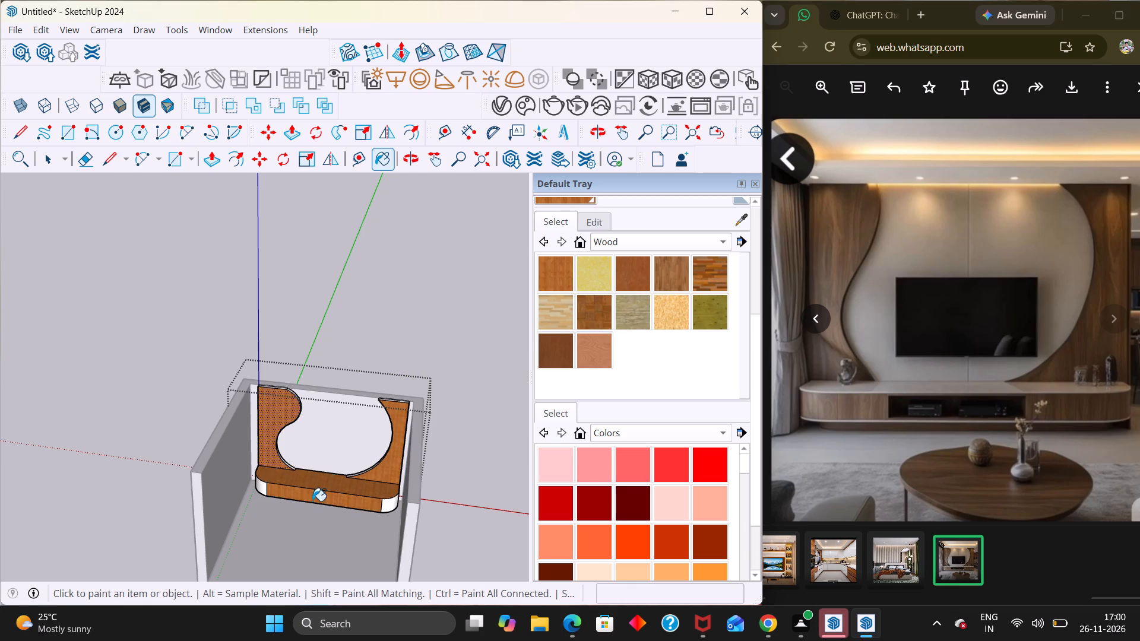
pyautogui.click(274, 492)
pyautogui.click(268, 490)
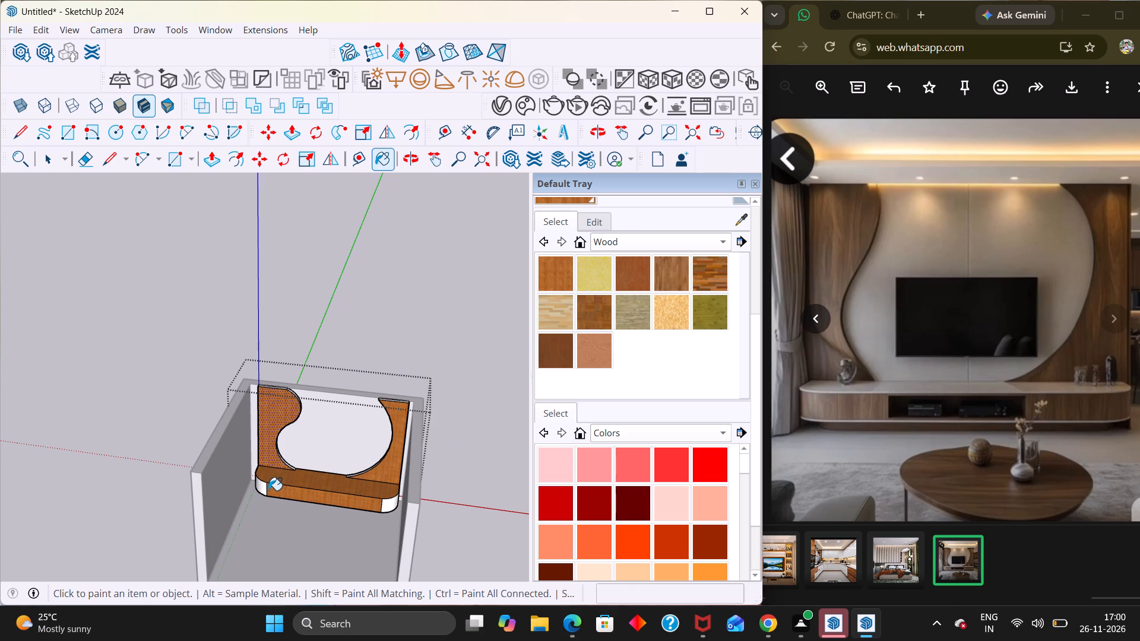
pyautogui.click(265, 487)
pyautogui.click(390, 507)
pyautogui.press('space')
pyautogui.click(438, 367)
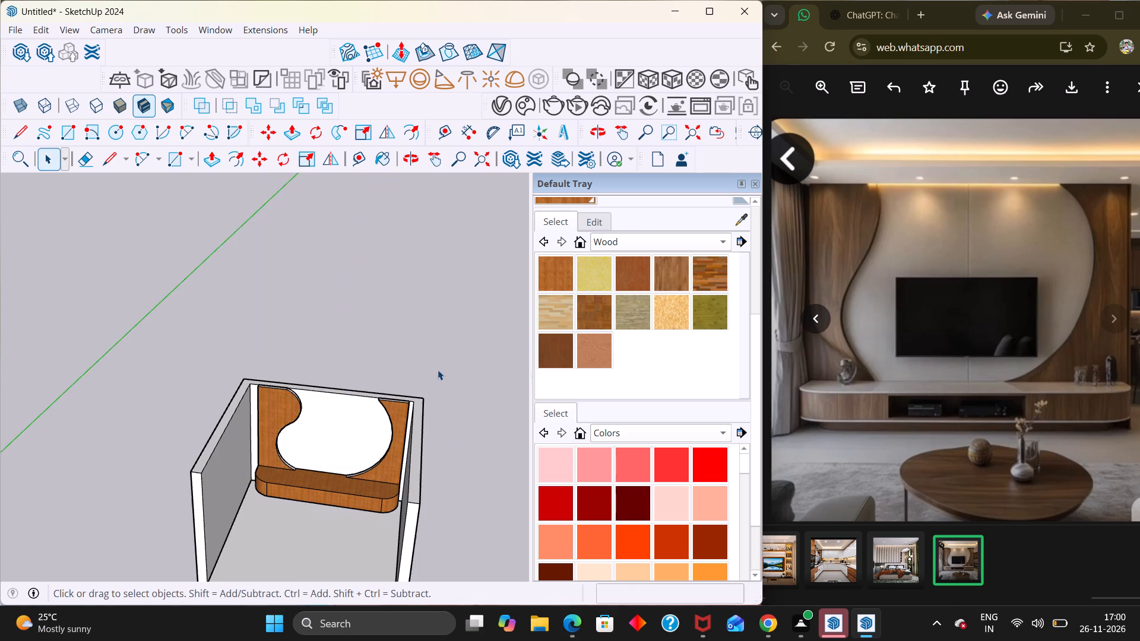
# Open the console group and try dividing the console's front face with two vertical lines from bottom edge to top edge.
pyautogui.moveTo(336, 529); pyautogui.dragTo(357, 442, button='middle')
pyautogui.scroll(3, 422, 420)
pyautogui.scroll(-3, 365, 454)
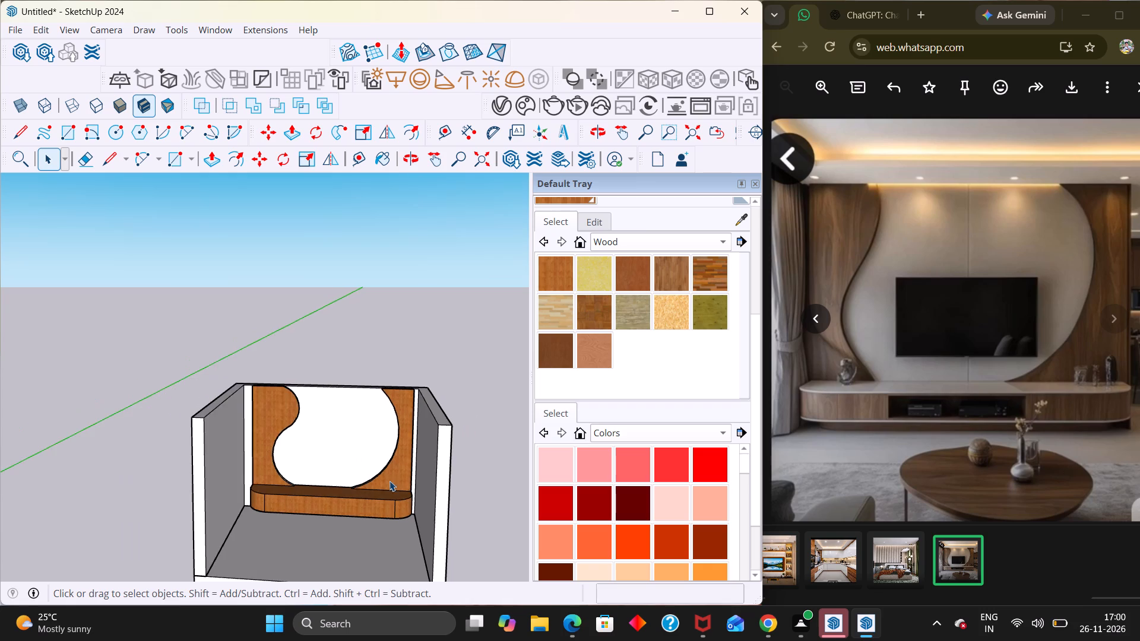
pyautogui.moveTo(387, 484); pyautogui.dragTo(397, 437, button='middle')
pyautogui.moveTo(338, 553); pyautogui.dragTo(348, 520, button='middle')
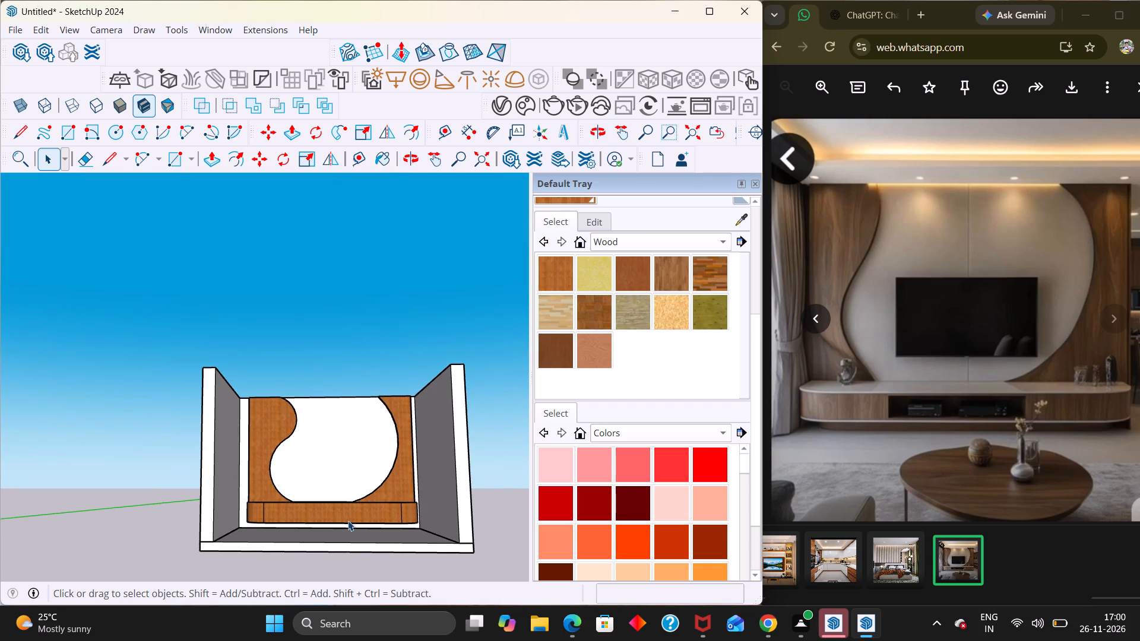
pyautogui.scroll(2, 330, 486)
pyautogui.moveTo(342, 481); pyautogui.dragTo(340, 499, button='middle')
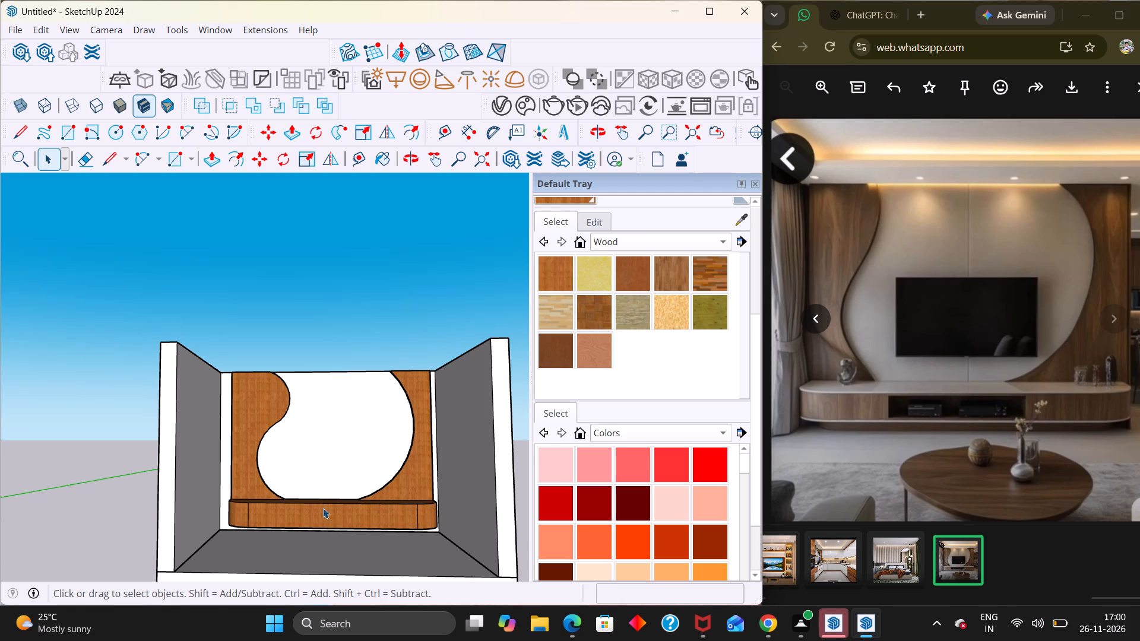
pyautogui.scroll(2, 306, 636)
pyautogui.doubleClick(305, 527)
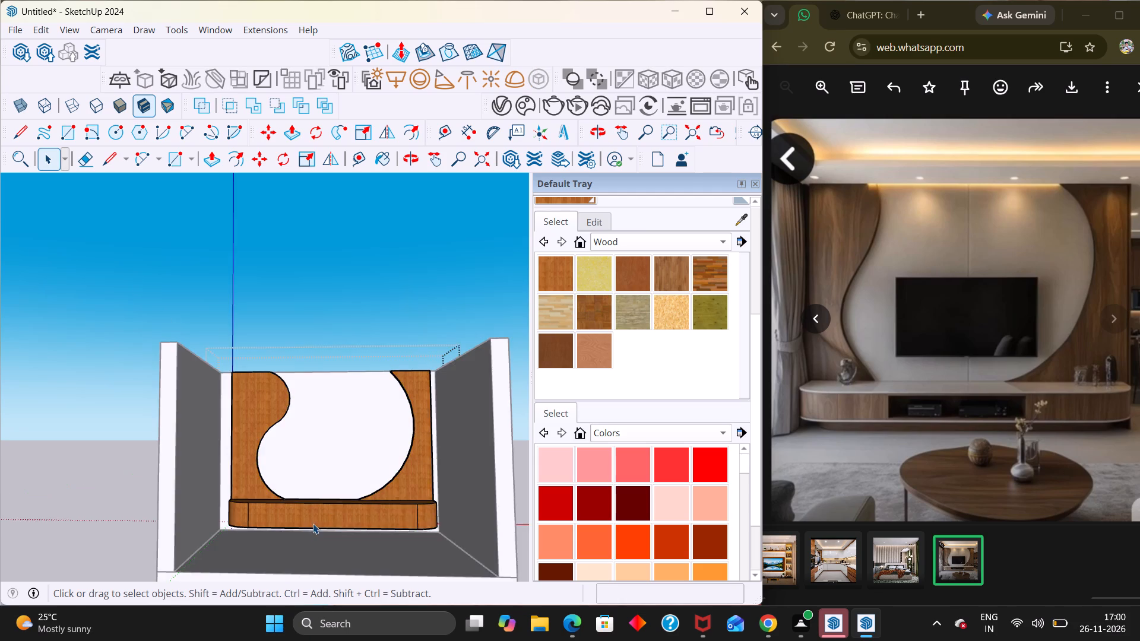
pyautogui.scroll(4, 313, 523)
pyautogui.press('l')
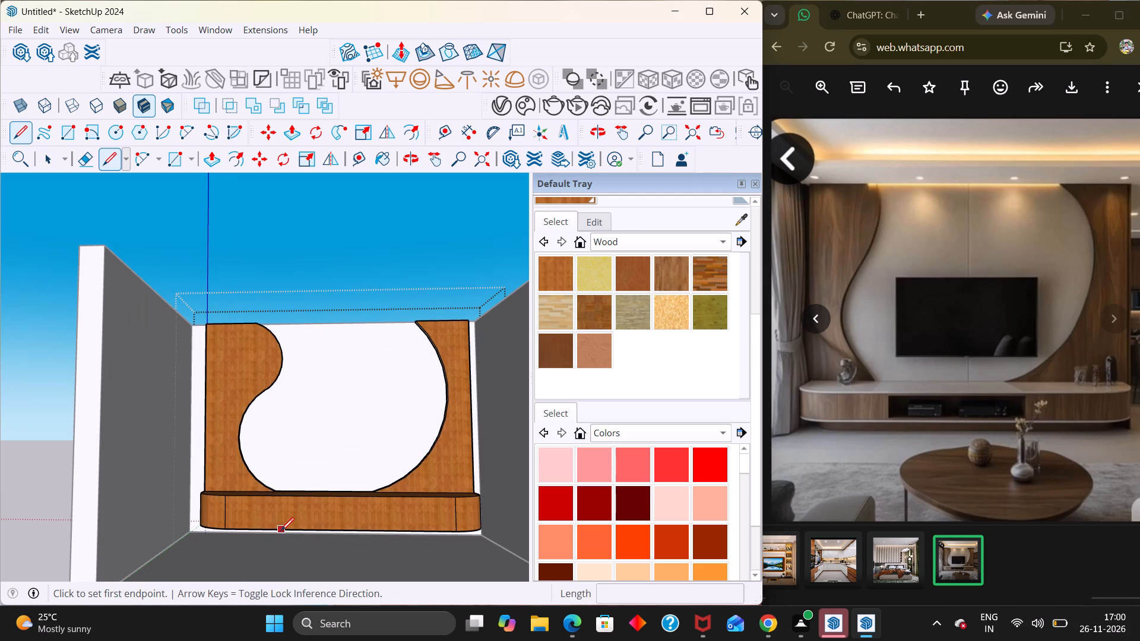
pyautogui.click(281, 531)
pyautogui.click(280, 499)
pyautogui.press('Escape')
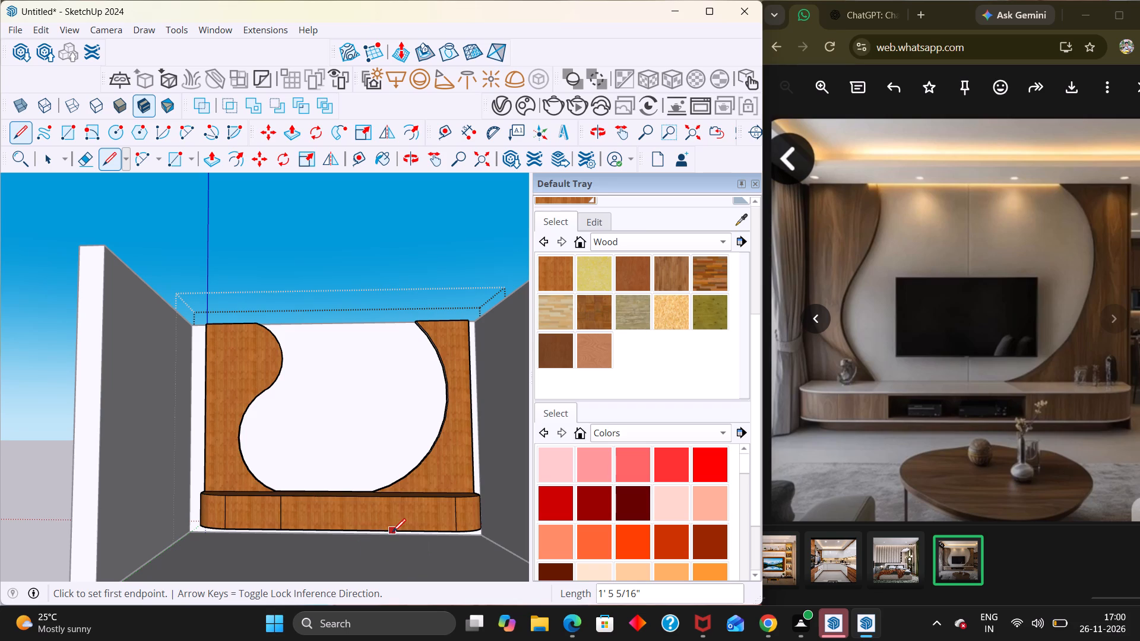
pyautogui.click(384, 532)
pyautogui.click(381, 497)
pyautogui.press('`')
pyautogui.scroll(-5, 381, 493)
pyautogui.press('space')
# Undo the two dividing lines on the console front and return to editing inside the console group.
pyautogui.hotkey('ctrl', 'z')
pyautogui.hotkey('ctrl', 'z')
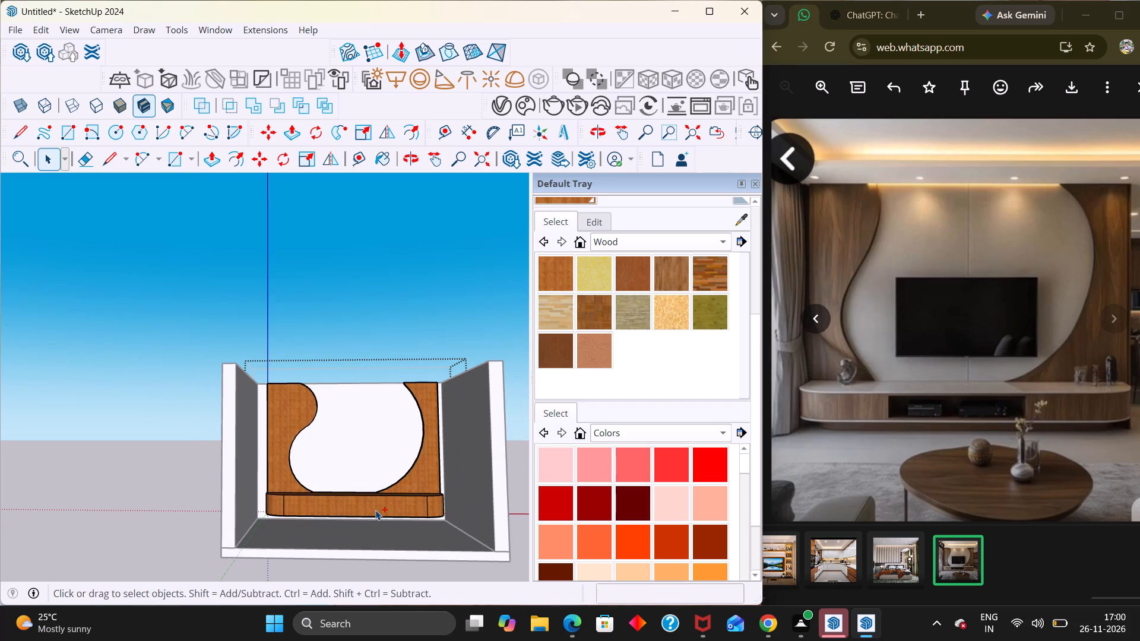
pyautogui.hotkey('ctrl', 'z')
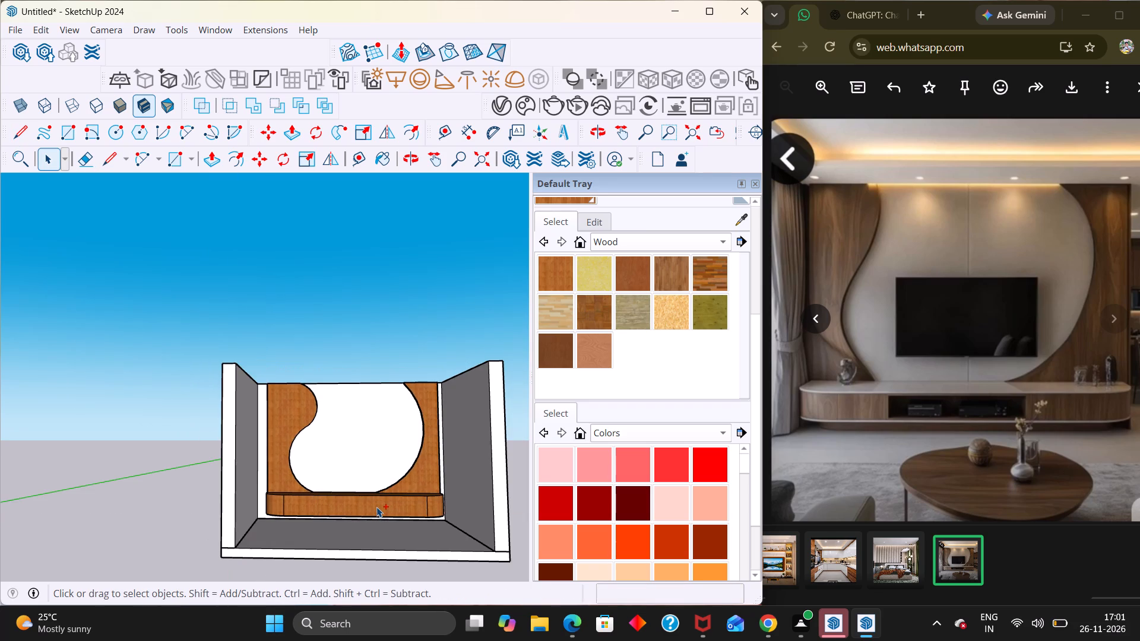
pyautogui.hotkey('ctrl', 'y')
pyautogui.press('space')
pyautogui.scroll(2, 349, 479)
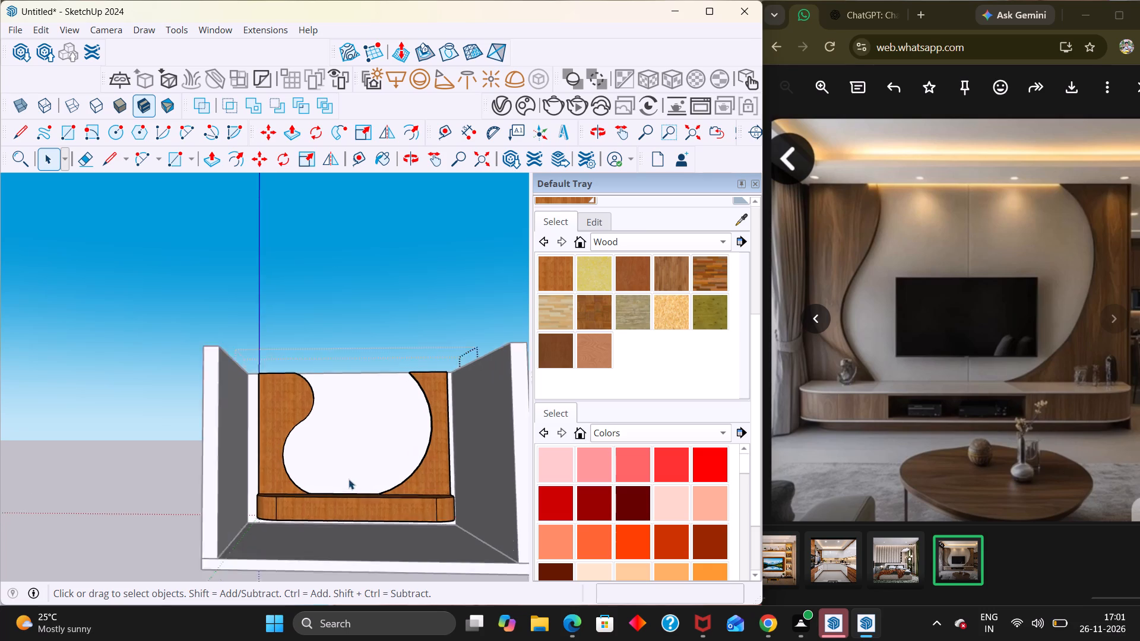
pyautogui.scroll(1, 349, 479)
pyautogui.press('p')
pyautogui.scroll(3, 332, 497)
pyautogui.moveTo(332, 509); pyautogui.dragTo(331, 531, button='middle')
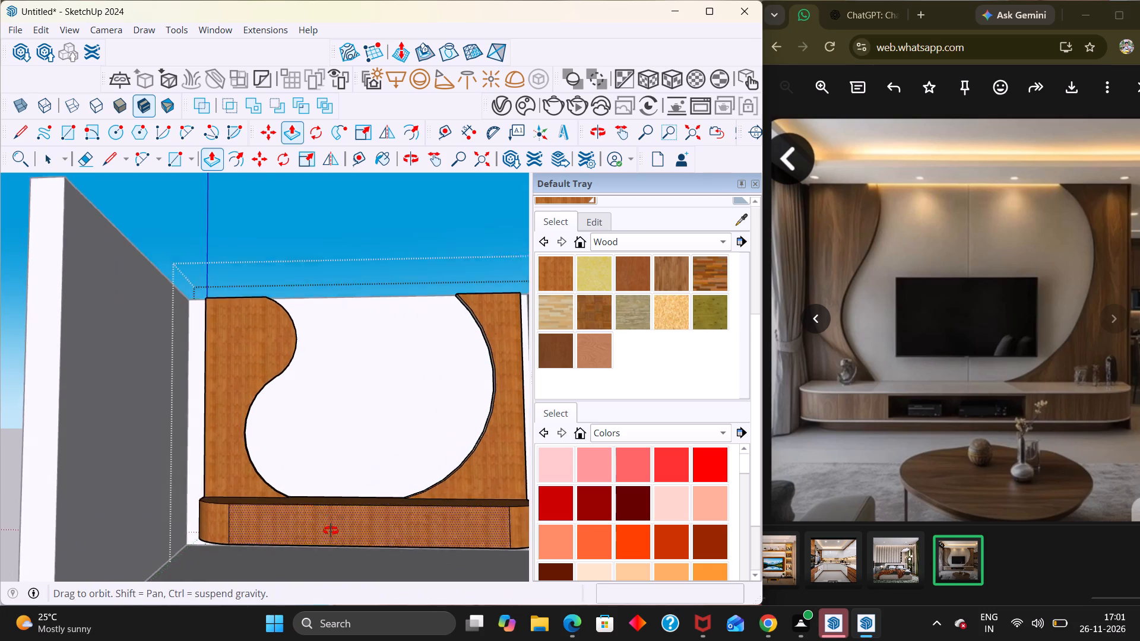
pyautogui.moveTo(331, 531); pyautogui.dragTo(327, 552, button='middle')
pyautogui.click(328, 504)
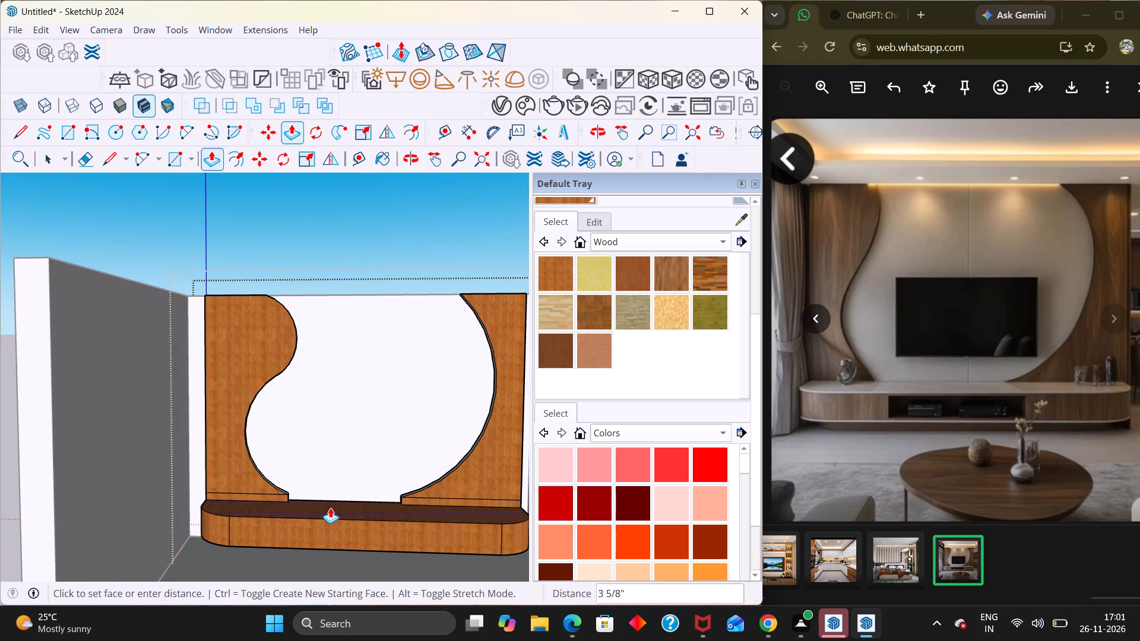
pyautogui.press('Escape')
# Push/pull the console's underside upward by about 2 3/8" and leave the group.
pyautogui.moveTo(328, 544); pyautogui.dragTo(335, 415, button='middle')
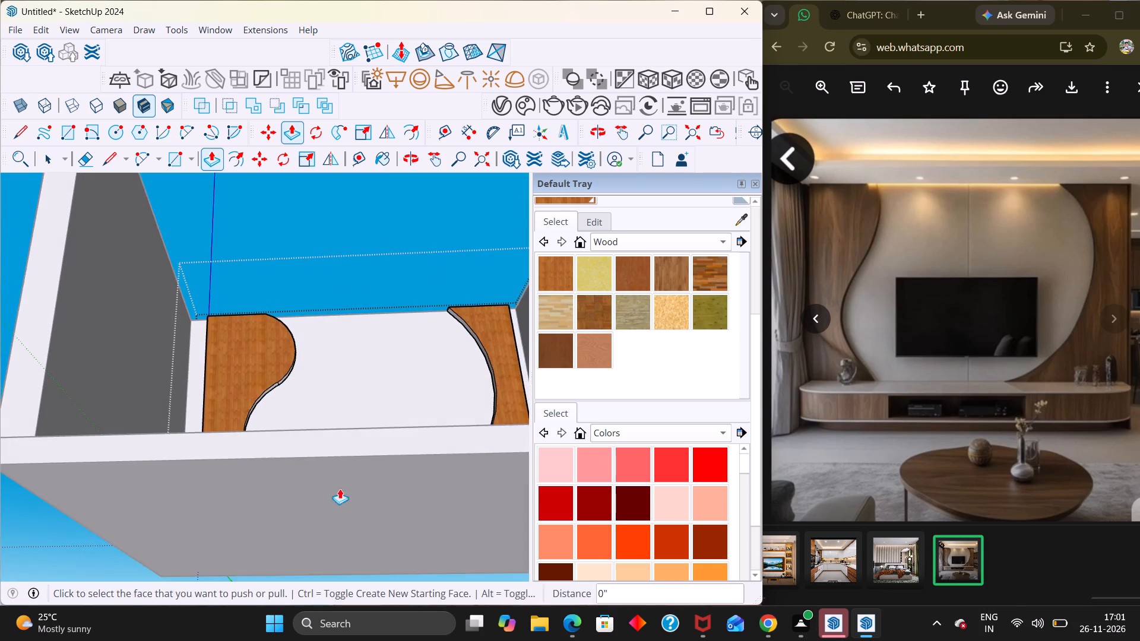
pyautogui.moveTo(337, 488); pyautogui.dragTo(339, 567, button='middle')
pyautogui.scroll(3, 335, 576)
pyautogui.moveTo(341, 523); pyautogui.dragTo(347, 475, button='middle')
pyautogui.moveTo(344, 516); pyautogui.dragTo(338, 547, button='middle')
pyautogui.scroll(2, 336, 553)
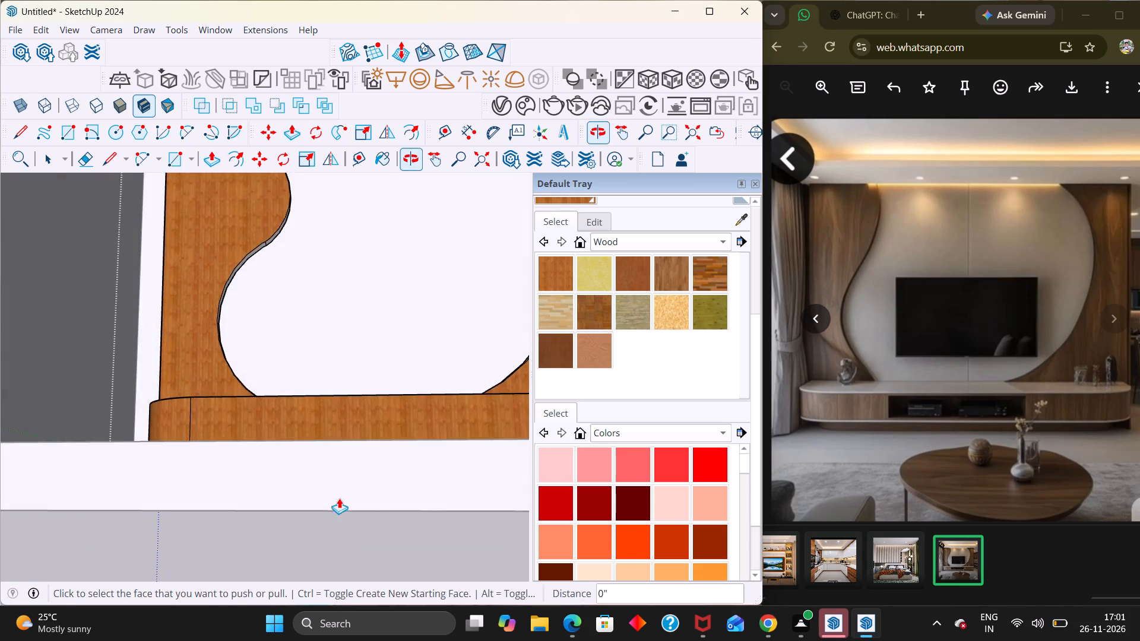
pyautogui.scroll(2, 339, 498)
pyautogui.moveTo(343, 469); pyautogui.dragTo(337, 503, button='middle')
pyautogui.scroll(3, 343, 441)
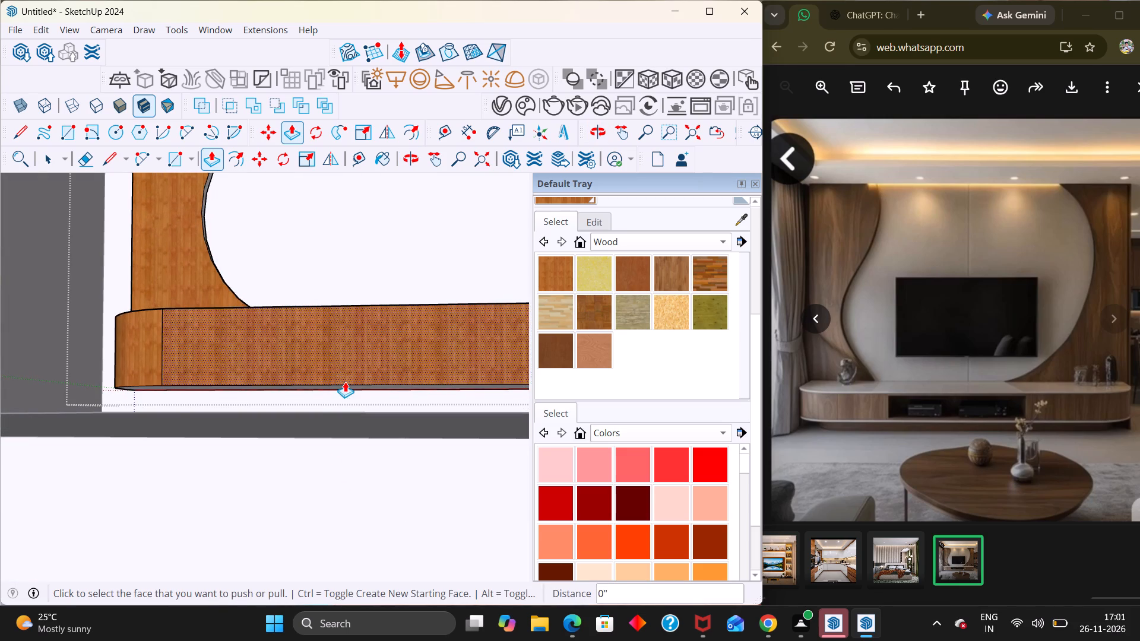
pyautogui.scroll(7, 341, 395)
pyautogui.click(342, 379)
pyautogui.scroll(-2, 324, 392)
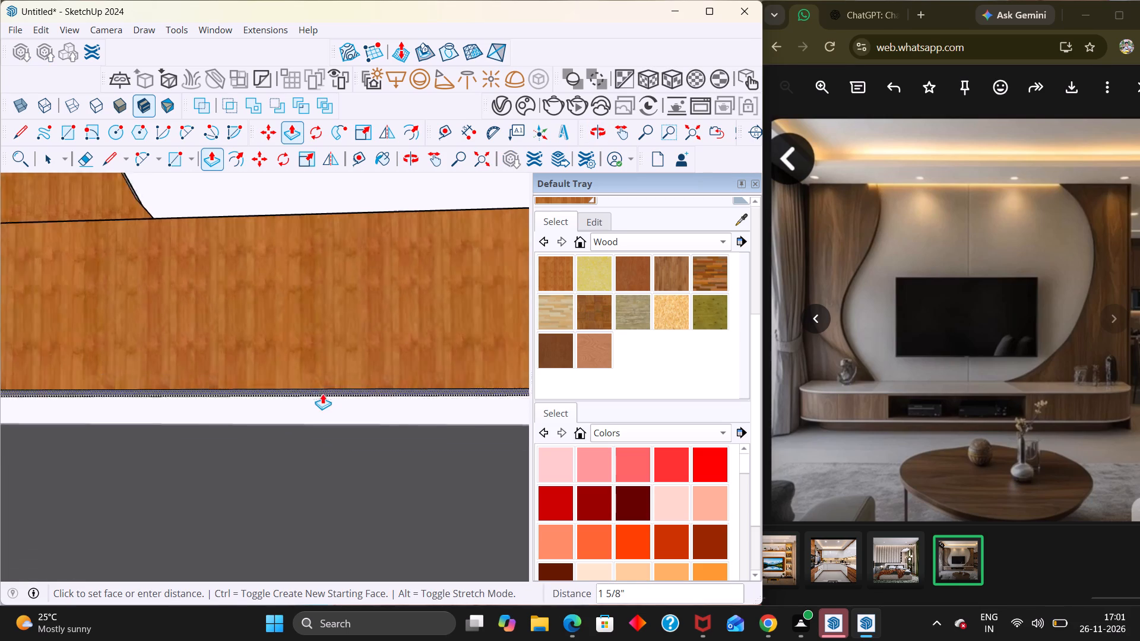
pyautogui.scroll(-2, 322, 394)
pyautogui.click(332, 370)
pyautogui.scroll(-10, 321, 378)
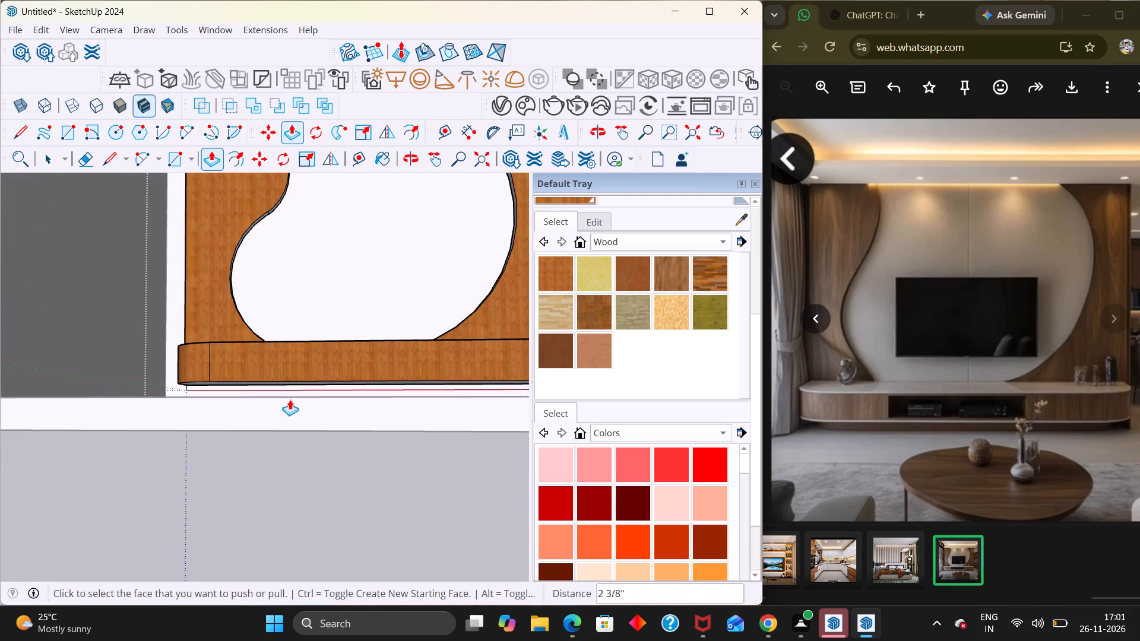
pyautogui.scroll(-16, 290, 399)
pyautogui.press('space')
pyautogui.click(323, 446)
# Examine the console's underside gap and the curved side panels inside the room from several angles.
pyautogui.moveTo(408, 436); pyautogui.dragTo(404, 521, button='middle')
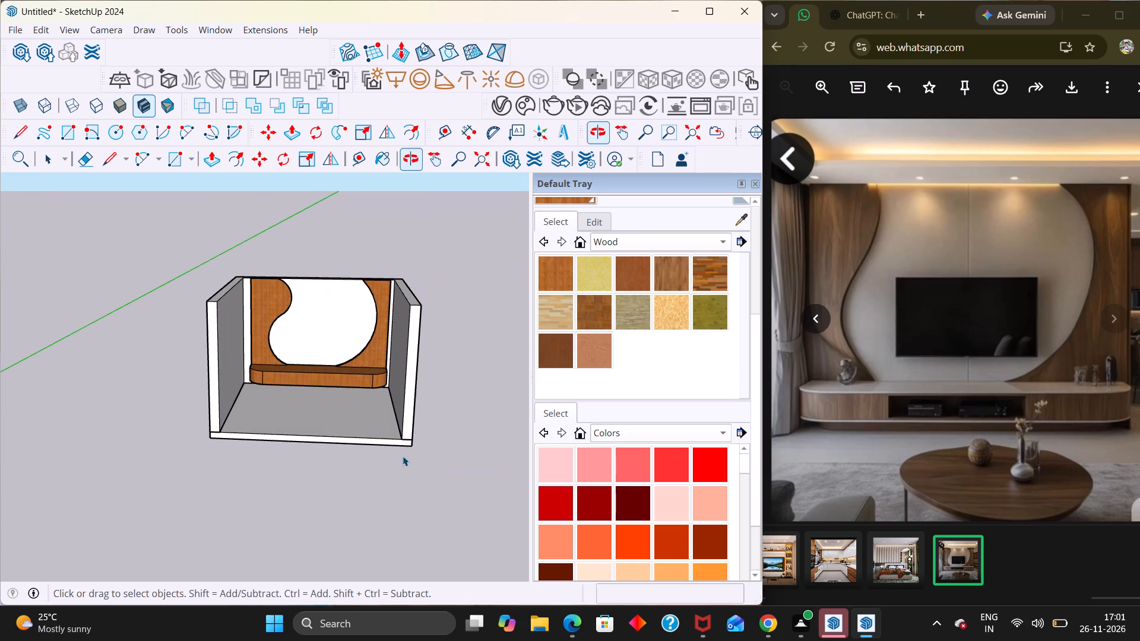
pyautogui.scroll(4, 227, 386)
pyautogui.moveTo(373, 312); pyautogui.dragTo(319, 294, button='middle')
pyautogui.scroll(-1, 319, 292)
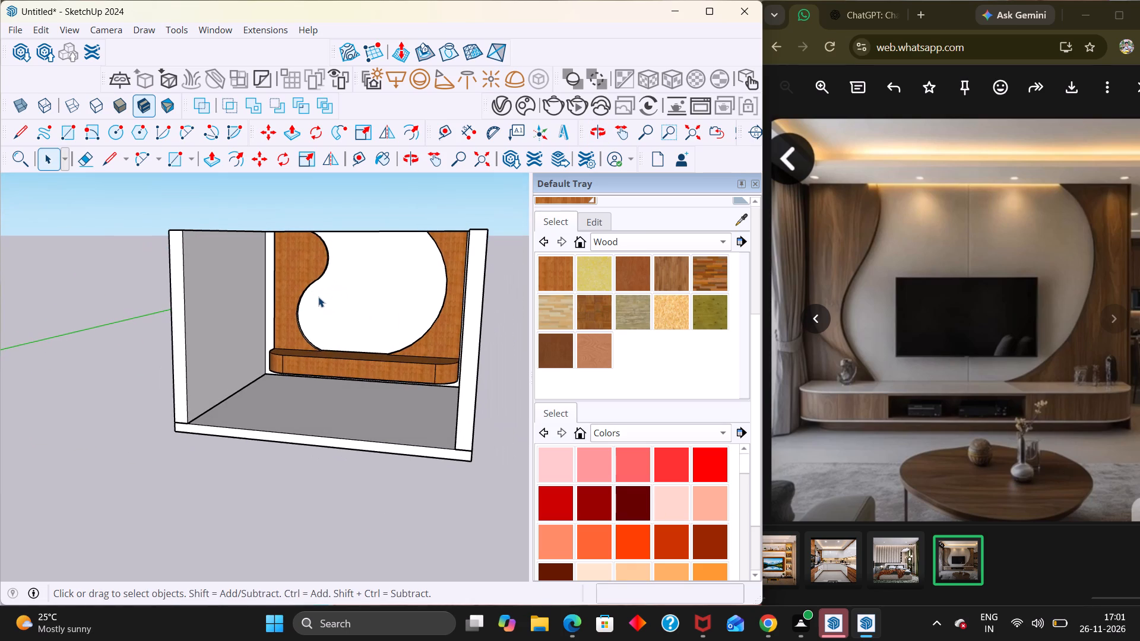
pyautogui.scroll(3, 313, 335)
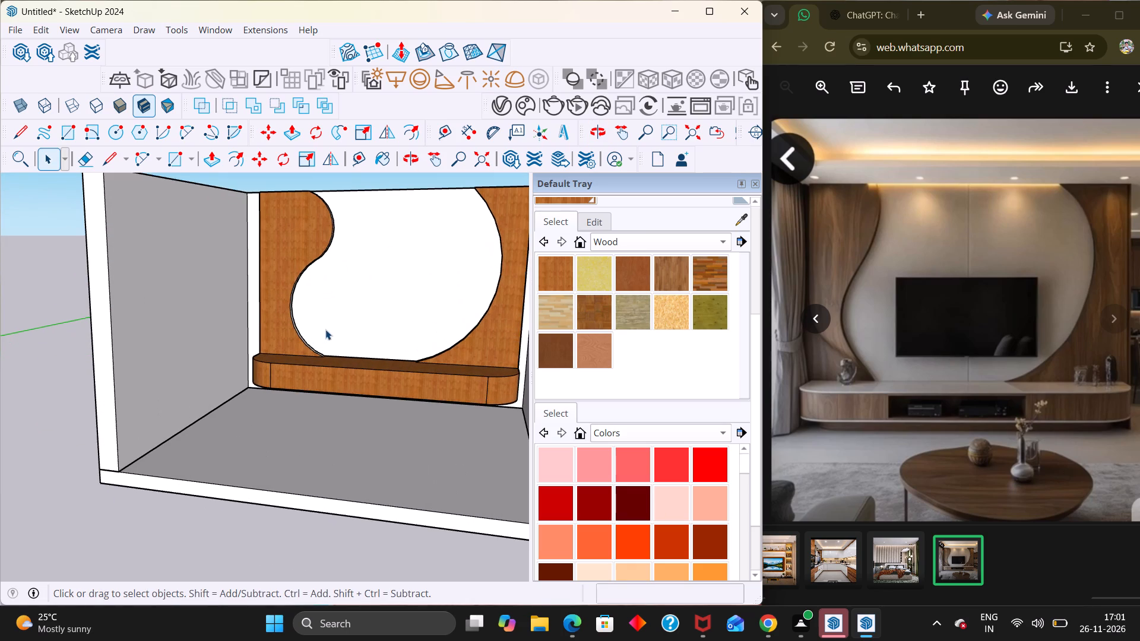
pyautogui.scroll(-7, 337, 328)
pyautogui.moveTo(378, 351); pyautogui.dragTo(398, 368, button='middle')
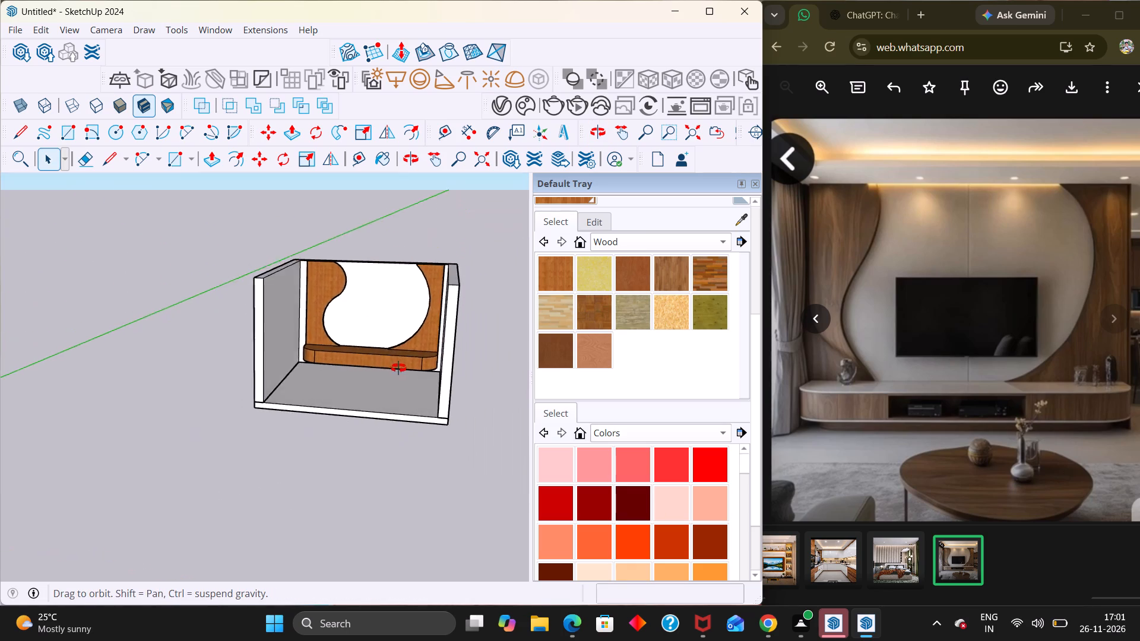
pyautogui.moveTo(398, 368); pyautogui.dragTo(455, 340, button='middle')
pyautogui.scroll(4, 432, 284)
pyautogui.moveTo(355, 302); pyautogui.dragTo(432, 345, button='middle')
pyautogui.scroll(3, 293, 284)
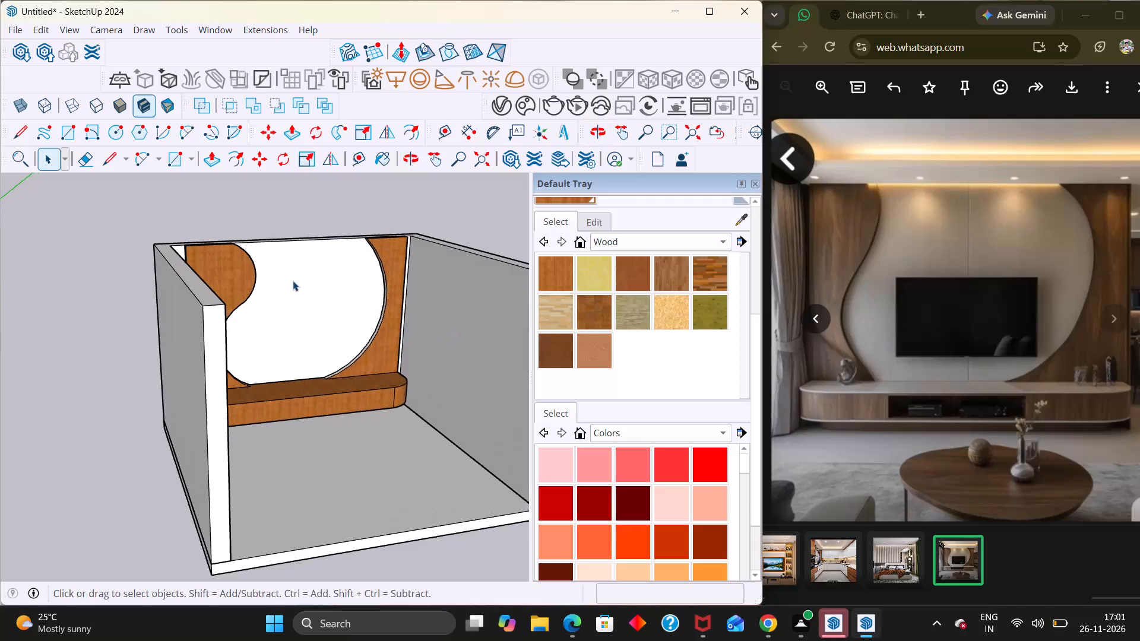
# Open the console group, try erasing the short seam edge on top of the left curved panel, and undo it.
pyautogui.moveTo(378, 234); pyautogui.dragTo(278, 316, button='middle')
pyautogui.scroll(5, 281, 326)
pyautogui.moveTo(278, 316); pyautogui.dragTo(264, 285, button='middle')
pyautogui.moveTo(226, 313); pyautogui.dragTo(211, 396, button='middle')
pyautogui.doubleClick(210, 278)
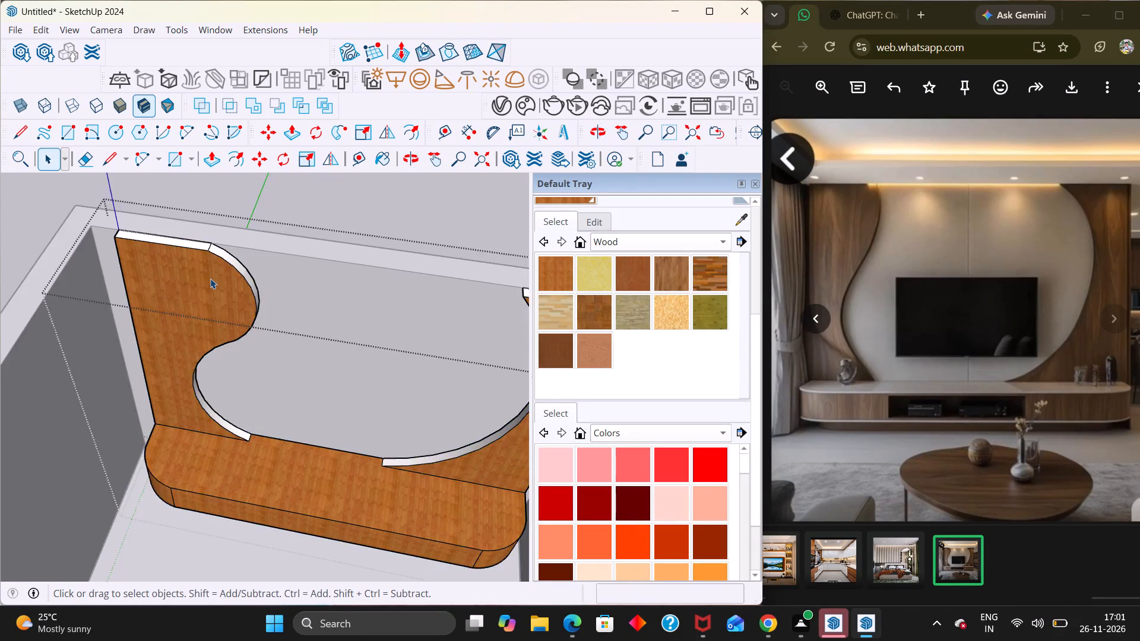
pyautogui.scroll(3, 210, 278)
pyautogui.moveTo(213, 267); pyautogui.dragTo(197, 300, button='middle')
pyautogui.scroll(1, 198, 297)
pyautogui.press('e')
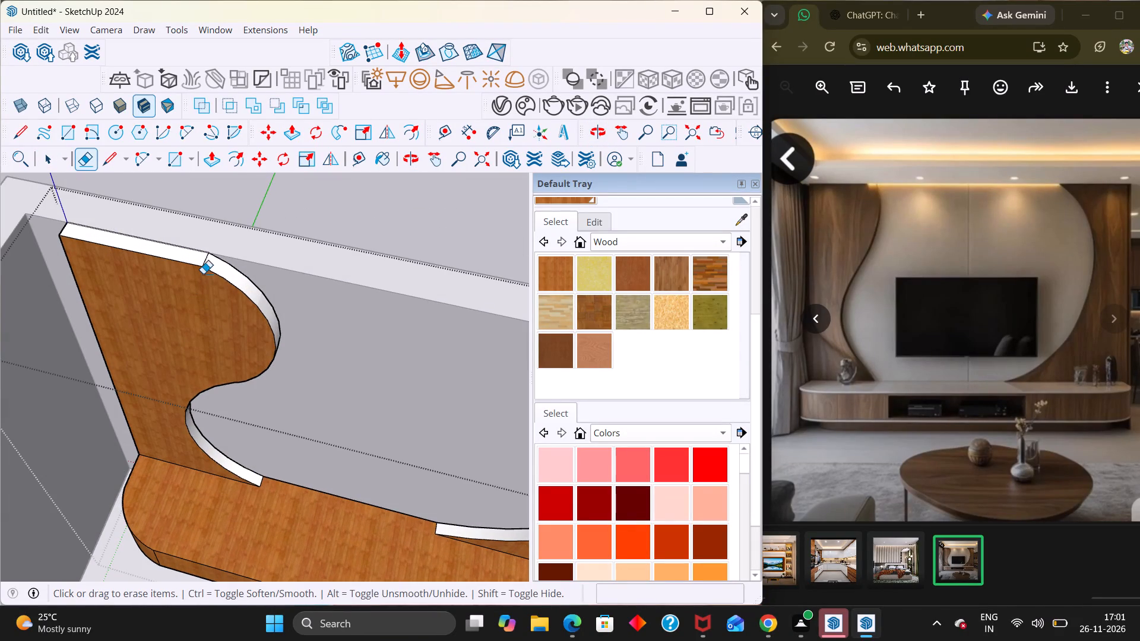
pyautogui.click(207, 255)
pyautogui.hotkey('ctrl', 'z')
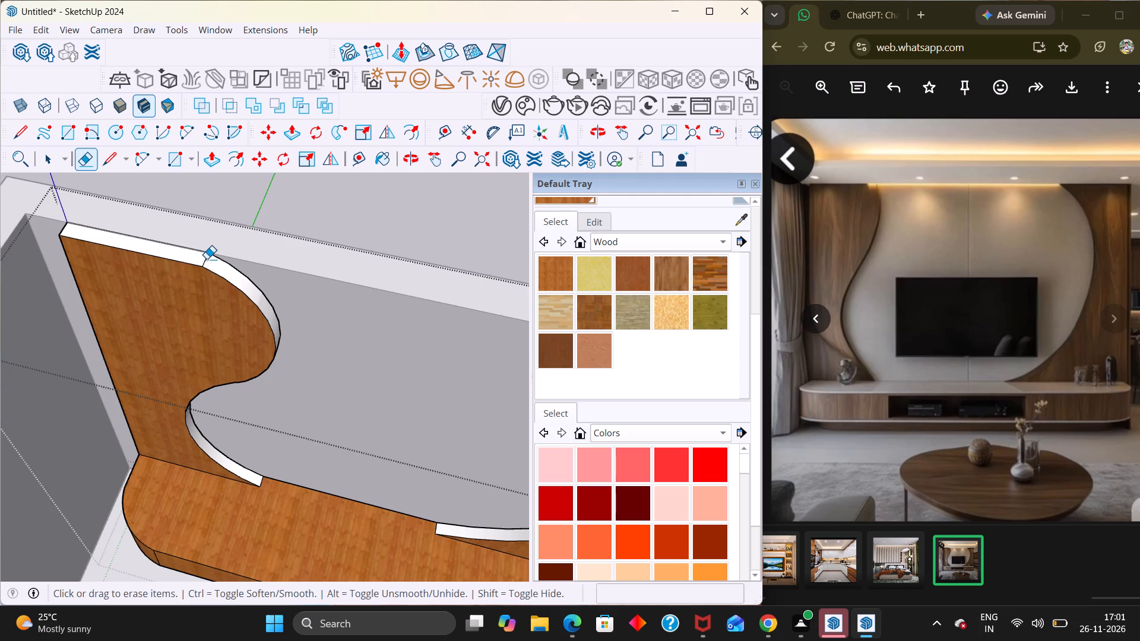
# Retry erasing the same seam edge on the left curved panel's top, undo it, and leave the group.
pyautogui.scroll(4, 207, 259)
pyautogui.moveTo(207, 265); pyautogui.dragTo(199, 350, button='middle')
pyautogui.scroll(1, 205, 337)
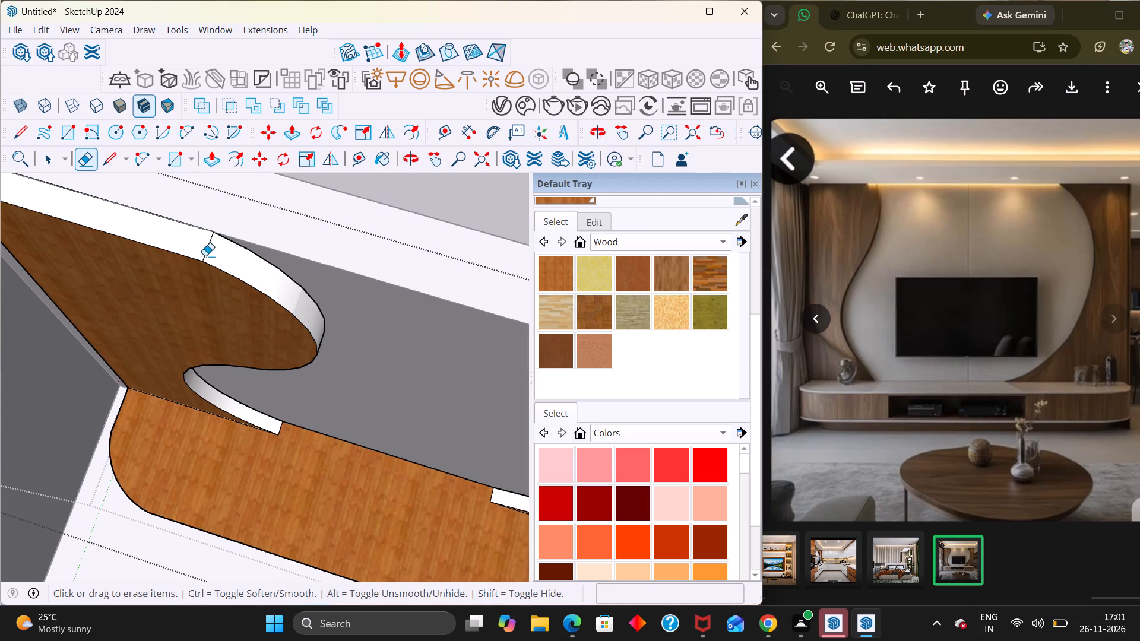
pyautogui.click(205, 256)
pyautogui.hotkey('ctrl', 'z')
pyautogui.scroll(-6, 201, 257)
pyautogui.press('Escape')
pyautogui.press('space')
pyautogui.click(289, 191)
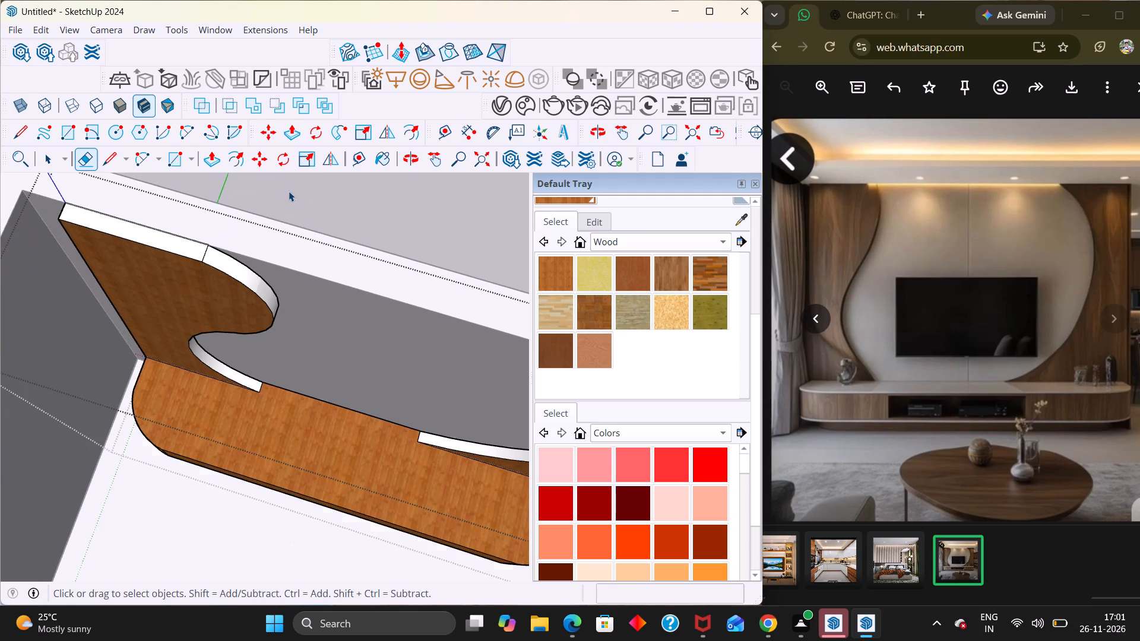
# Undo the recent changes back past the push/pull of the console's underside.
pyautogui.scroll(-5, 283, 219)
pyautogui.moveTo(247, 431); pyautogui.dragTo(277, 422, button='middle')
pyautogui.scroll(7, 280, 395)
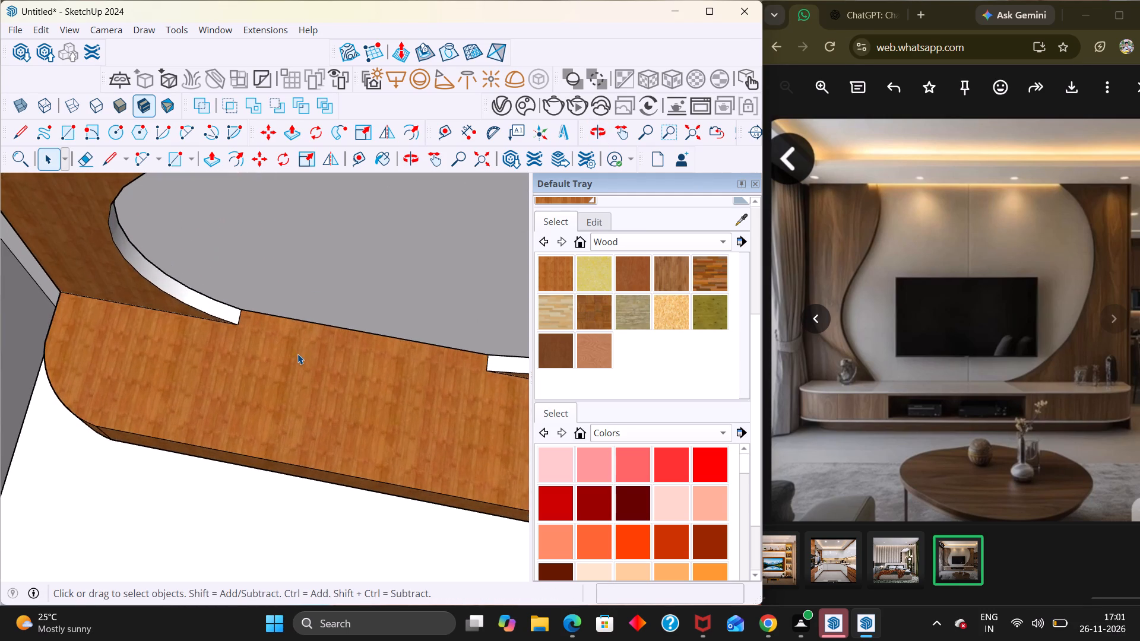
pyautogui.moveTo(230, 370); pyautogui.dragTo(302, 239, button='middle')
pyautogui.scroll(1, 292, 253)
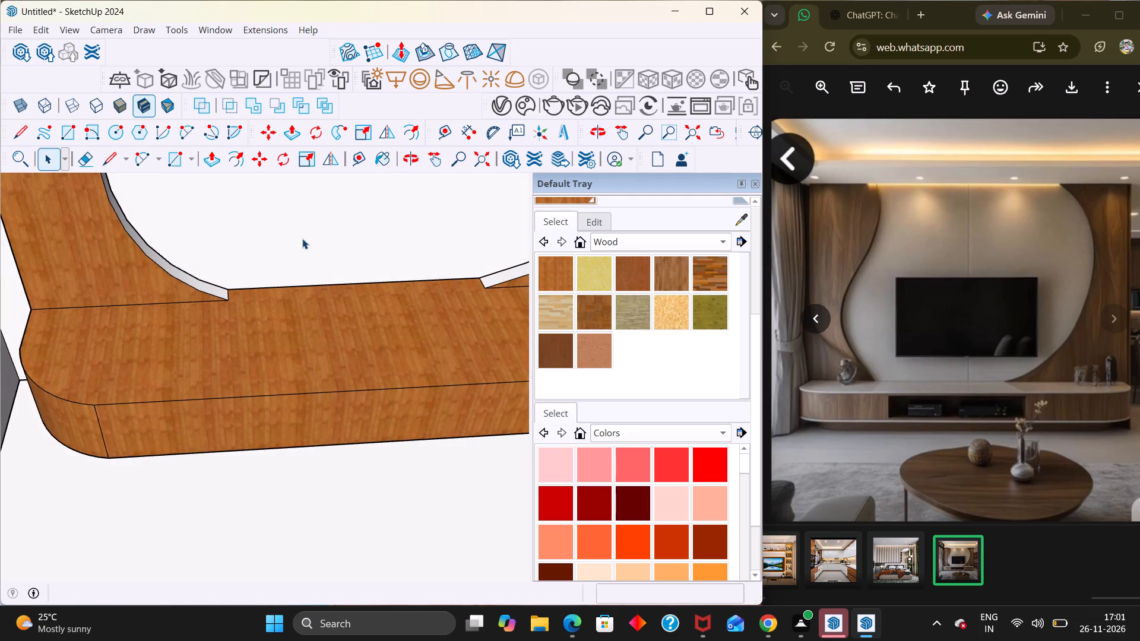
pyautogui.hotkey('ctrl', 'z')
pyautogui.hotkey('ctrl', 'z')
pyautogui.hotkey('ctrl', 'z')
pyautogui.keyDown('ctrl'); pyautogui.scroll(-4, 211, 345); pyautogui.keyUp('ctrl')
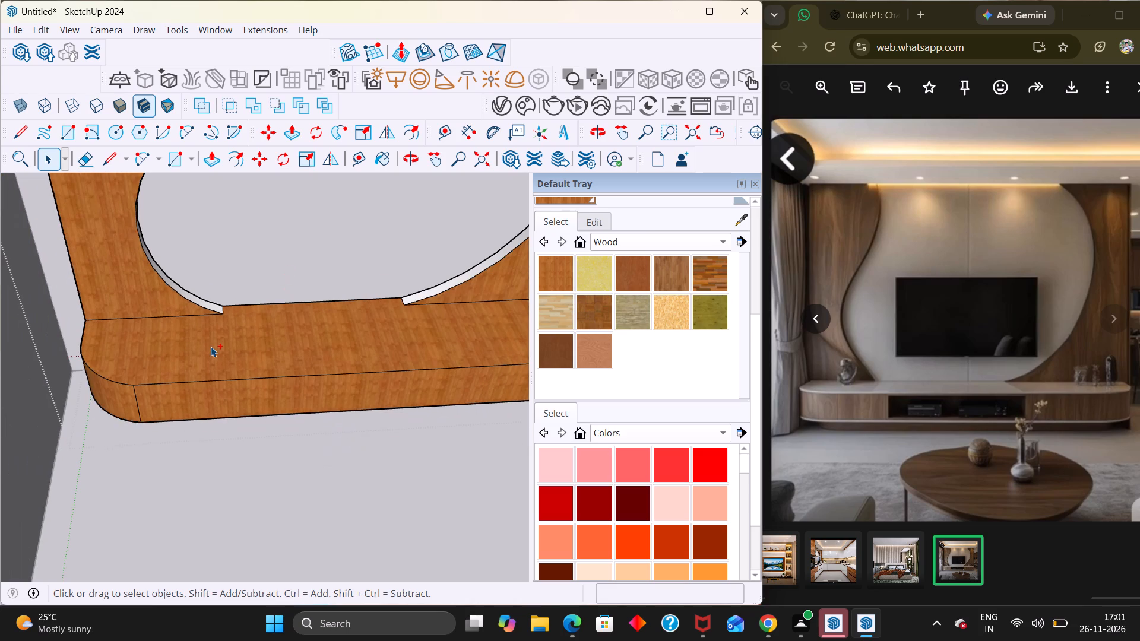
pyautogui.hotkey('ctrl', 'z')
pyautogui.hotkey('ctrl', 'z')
# Examine the restored console and its junction with the curved side panels from several angles.
pyautogui.scroll(3, 264, 328)
pyautogui.moveTo(227, 356); pyautogui.dragTo(180, 425, button='middle')
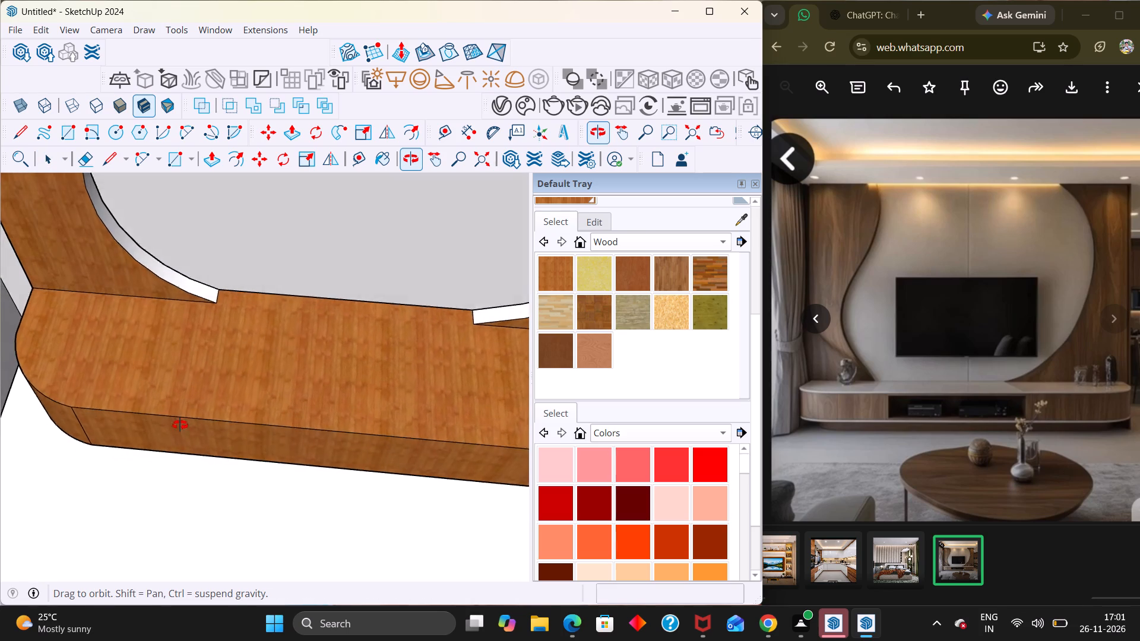
pyautogui.moveTo(180, 425); pyautogui.dragTo(228, 310, button='middle')
pyautogui.scroll(1, 225, 319)
pyautogui.scroll(-2, 228, 305)
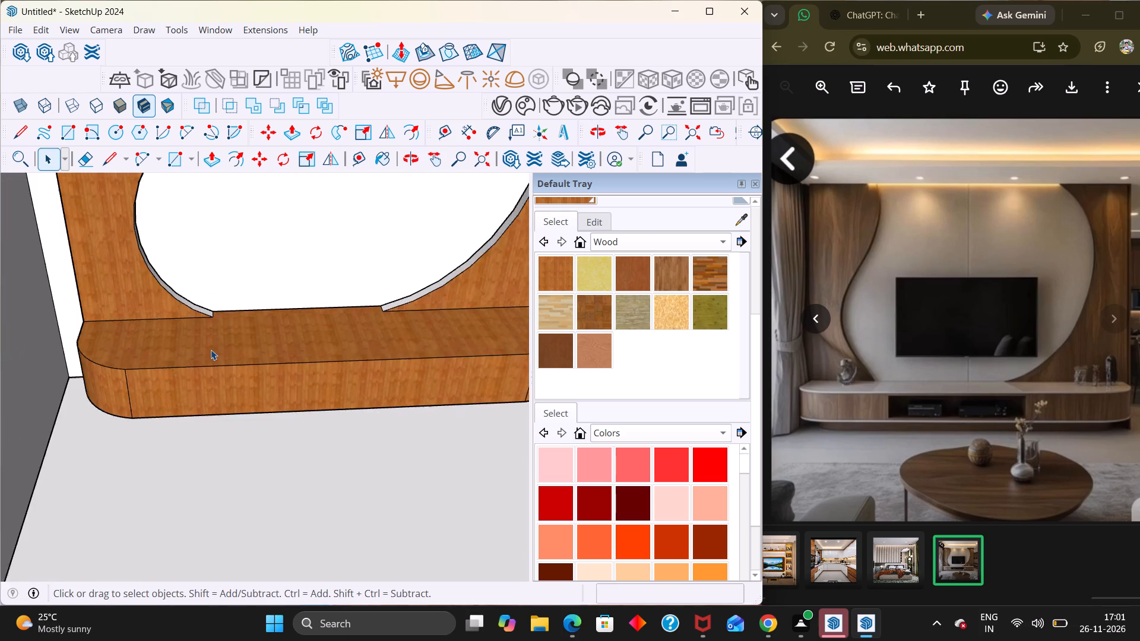
pyautogui.scroll(-12, 211, 350)
pyautogui.moveTo(288, 416); pyautogui.dragTo(284, 365, button='middle')
pyautogui.moveTo(280, 358); pyautogui.dragTo(276, 426, button='middle')
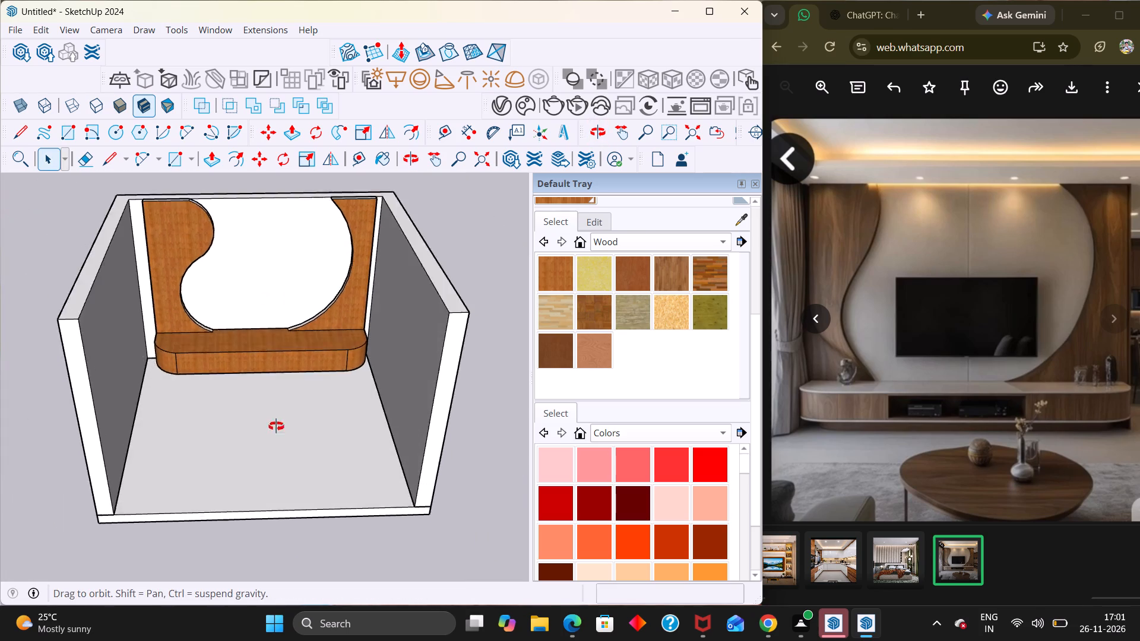
pyautogui.moveTo(276, 426); pyautogui.dragTo(273, 447, button='middle')
# Open the group of the console and curved side panels for editing.
pyautogui.scroll(3, 254, 364)
pyautogui.moveTo(249, 366); pyautogui.dragTo(224, 428, button='middle')
pyautogui.doubleClick(251, 335)
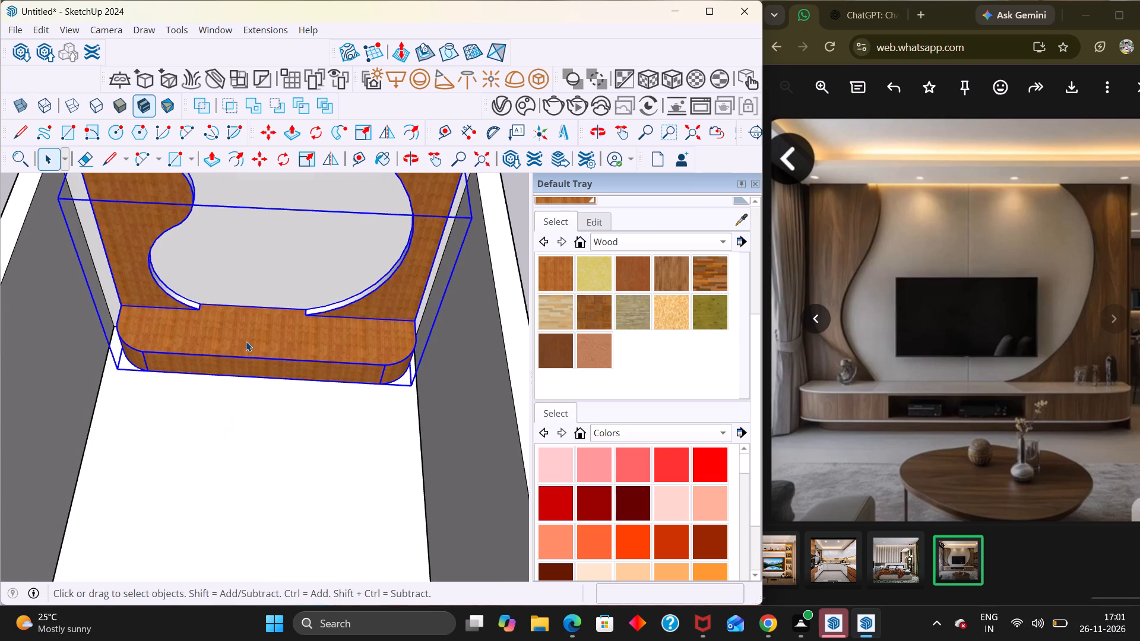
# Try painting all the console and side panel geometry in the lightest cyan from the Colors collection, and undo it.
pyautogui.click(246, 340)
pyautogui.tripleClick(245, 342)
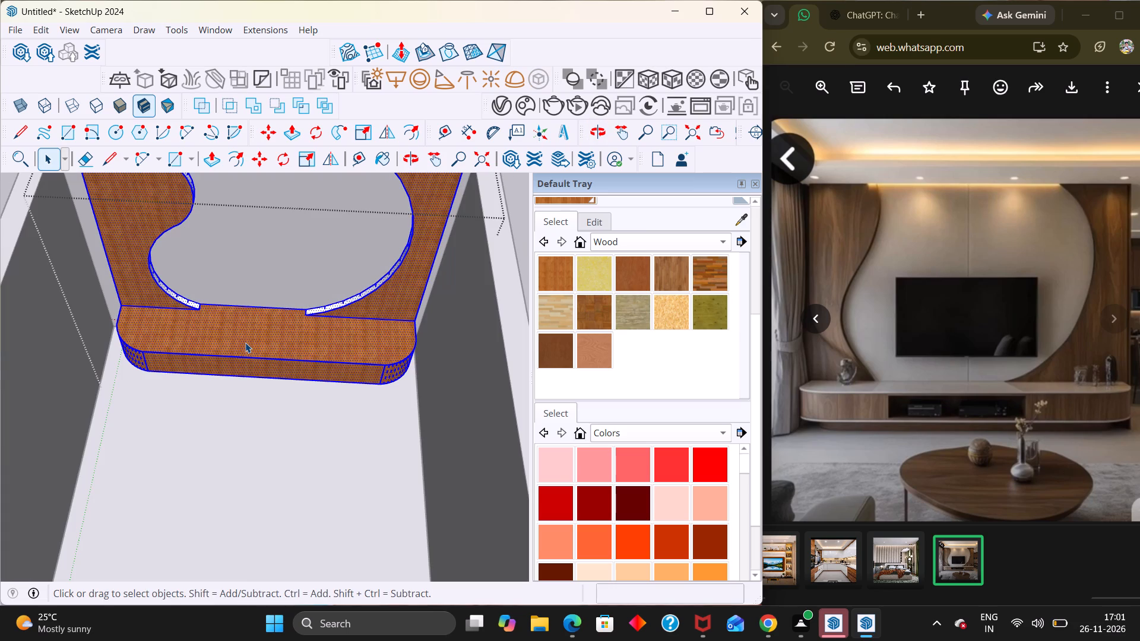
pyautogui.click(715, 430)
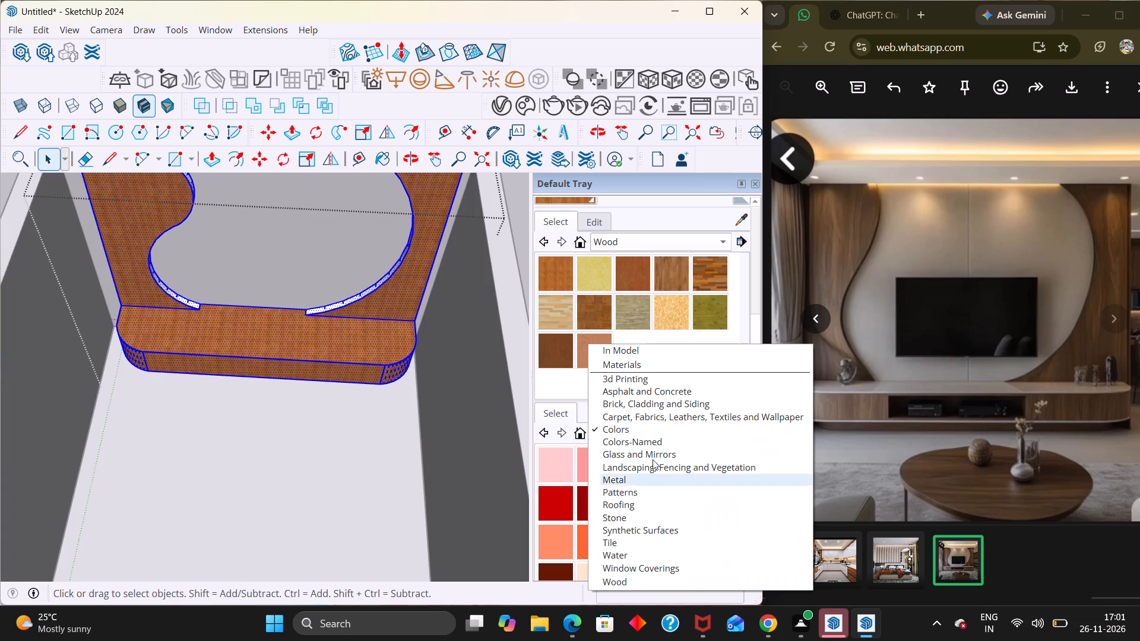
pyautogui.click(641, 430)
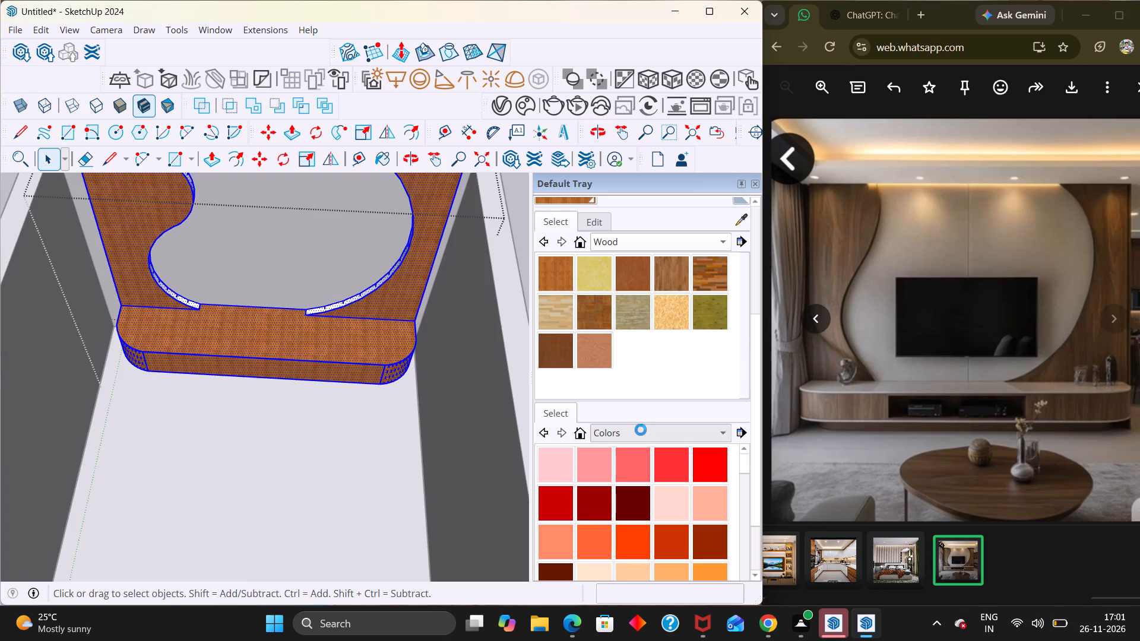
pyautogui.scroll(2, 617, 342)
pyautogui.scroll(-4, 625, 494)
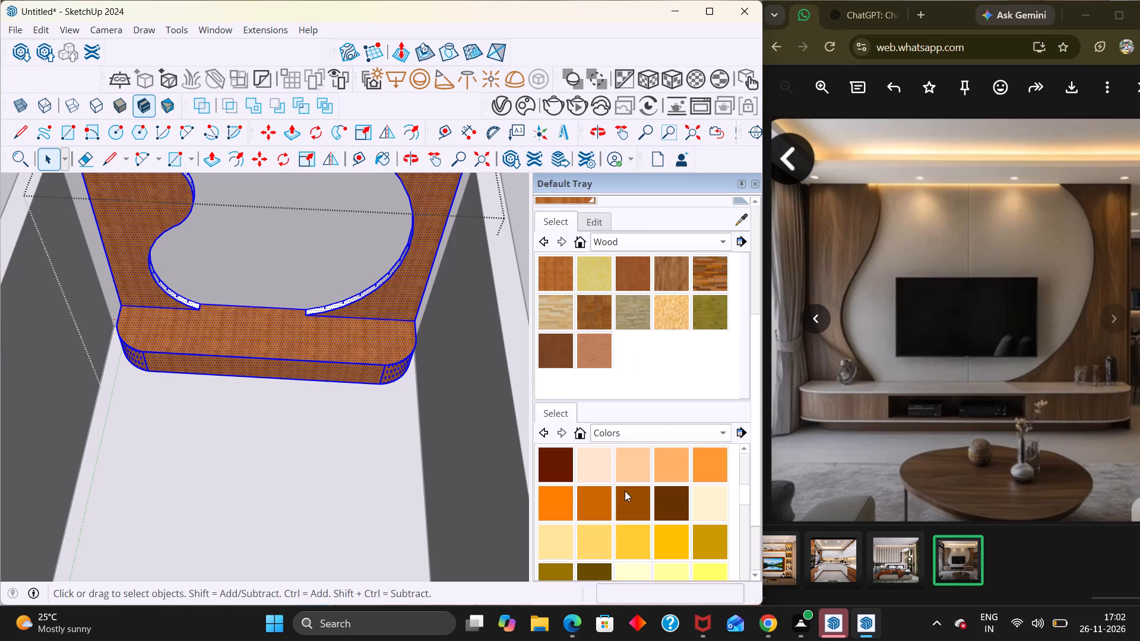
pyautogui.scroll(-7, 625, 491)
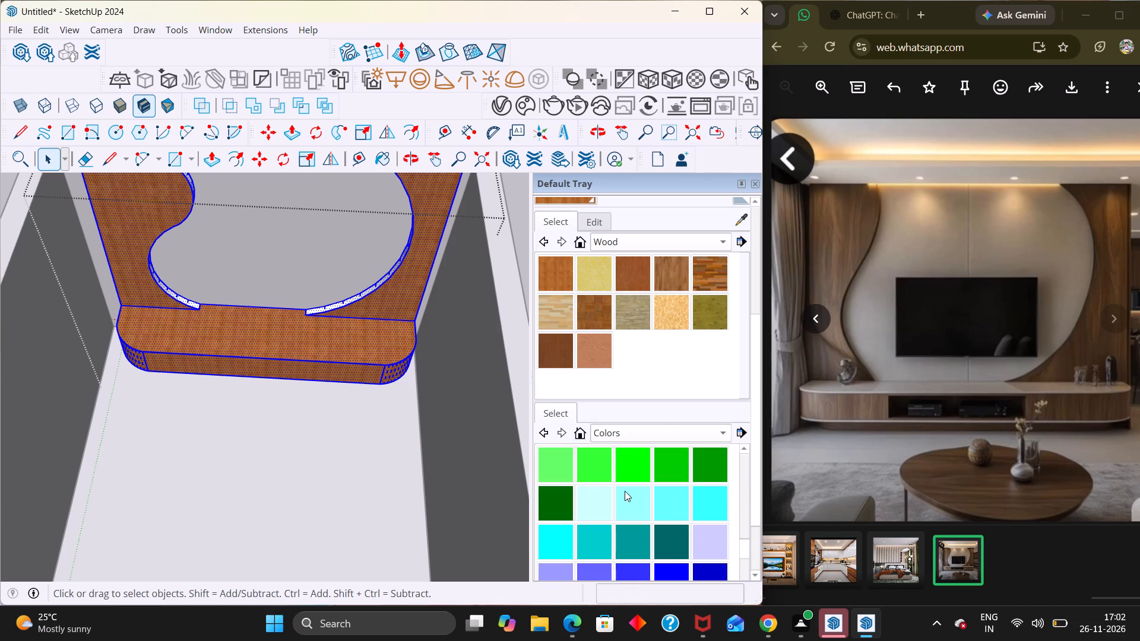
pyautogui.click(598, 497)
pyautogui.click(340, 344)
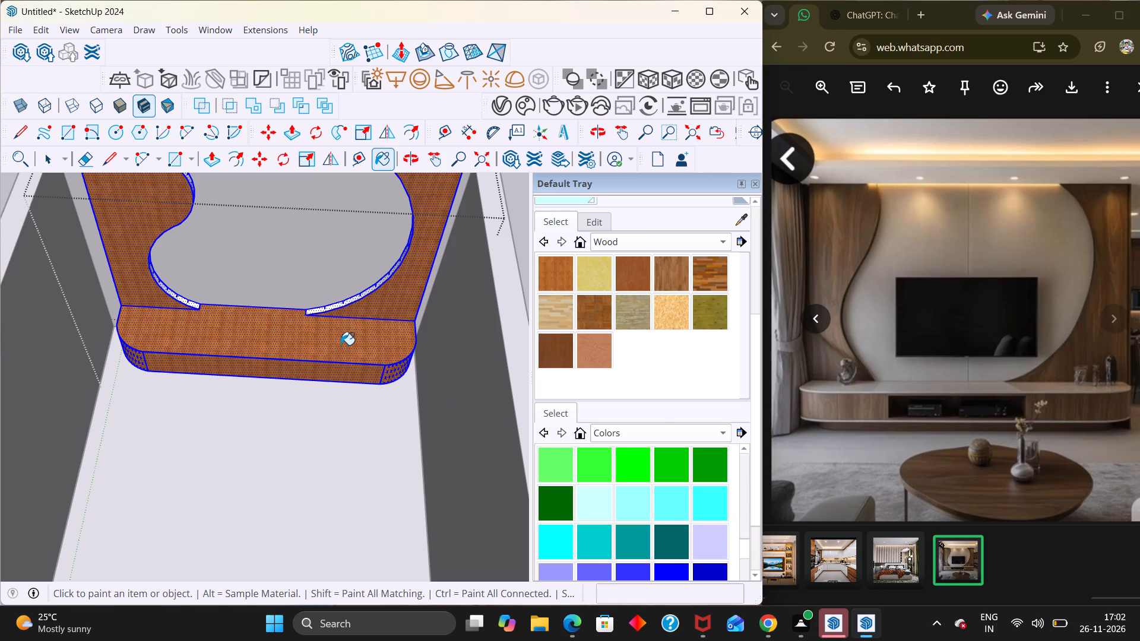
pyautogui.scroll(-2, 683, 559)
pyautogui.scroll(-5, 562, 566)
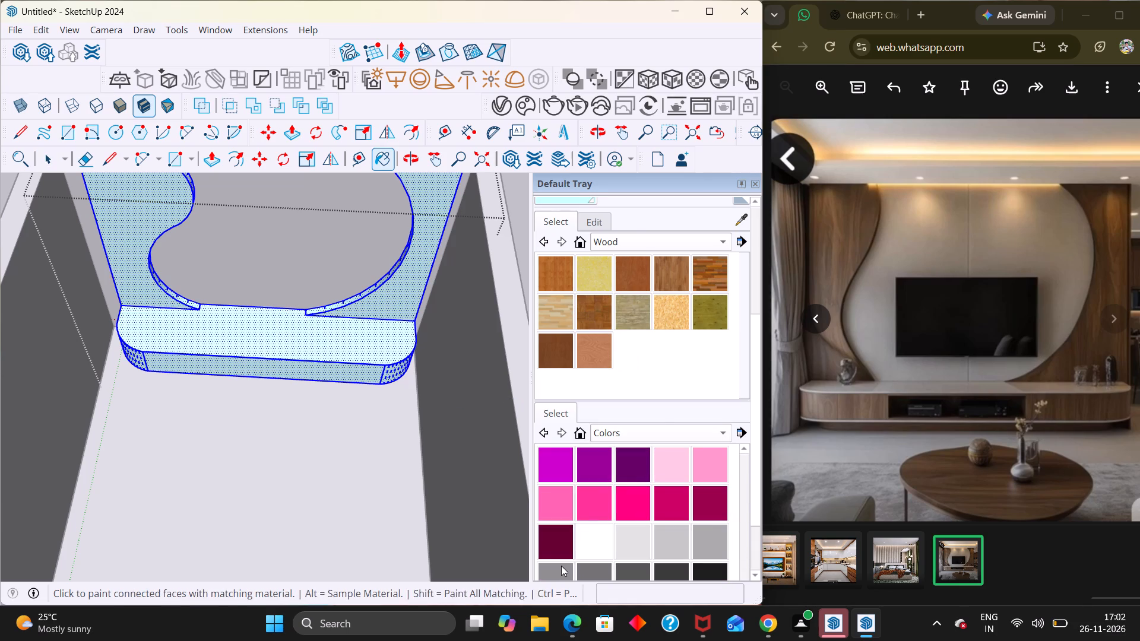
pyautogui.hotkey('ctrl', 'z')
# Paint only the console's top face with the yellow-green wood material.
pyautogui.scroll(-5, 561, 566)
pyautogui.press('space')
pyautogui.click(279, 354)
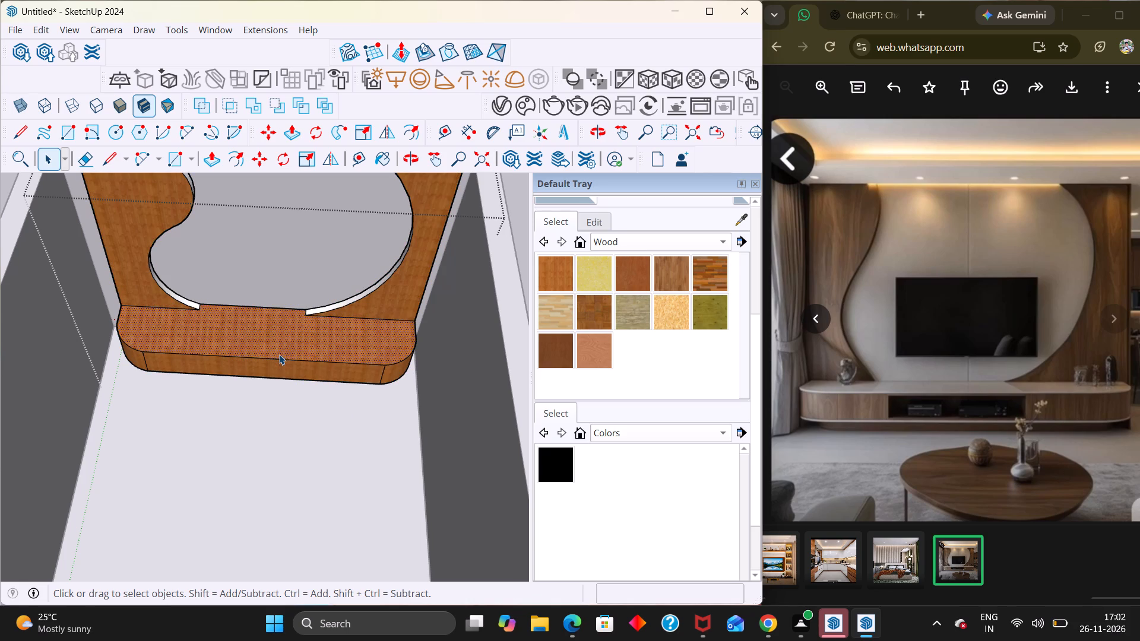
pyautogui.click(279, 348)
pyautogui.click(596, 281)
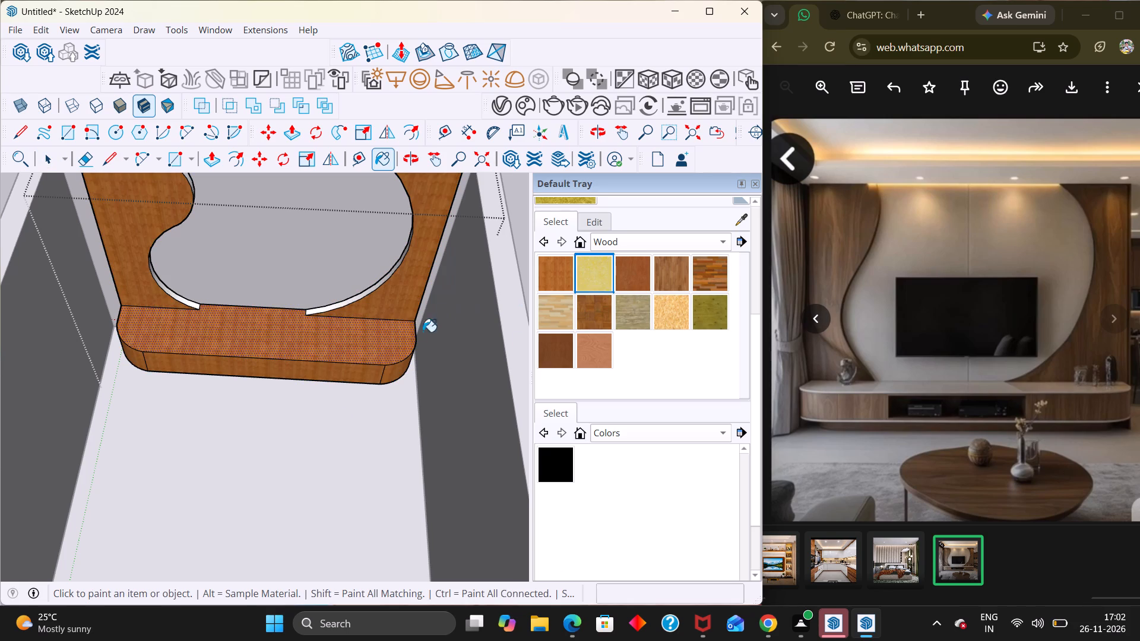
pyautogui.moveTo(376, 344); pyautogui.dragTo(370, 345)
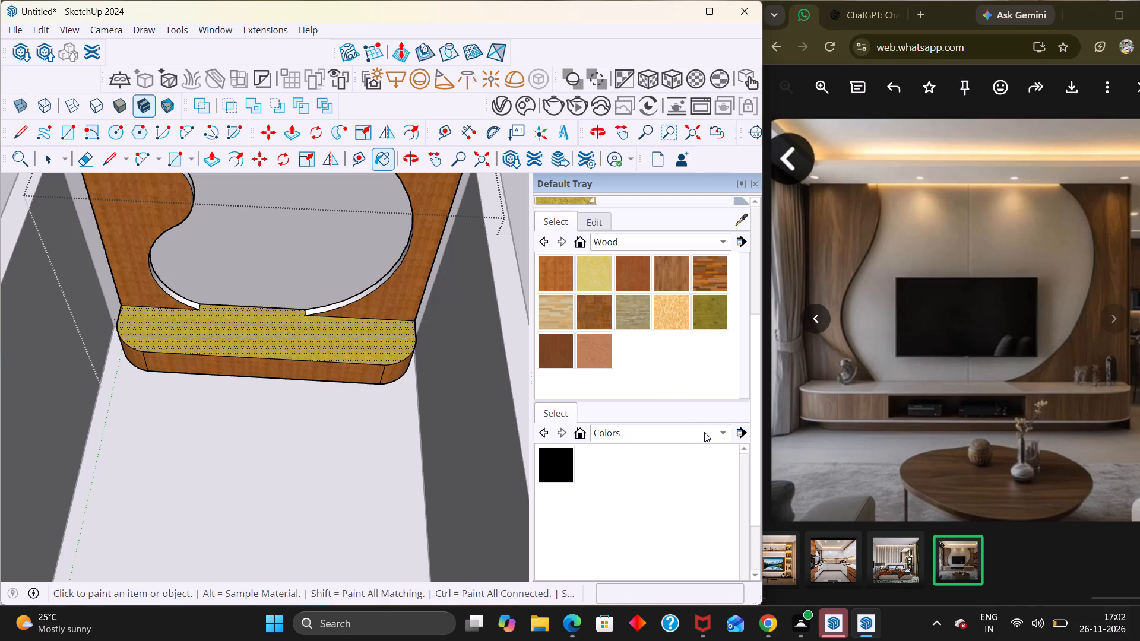
# Paint the console's top face with the palest yellow from the Colors collection and leave the group.
pyautogui.click(704, 432)
pyautogui.click(644, 431)
pyautogui.scroll(2, 611, 488)
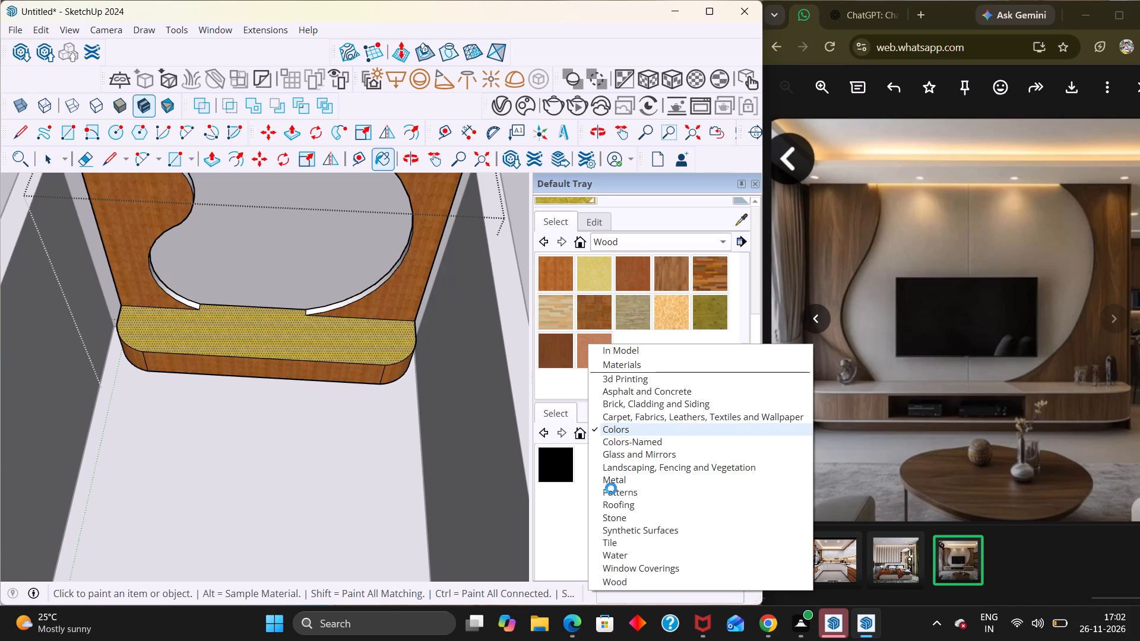
pyautogui.scroll(-5, 644, 513)
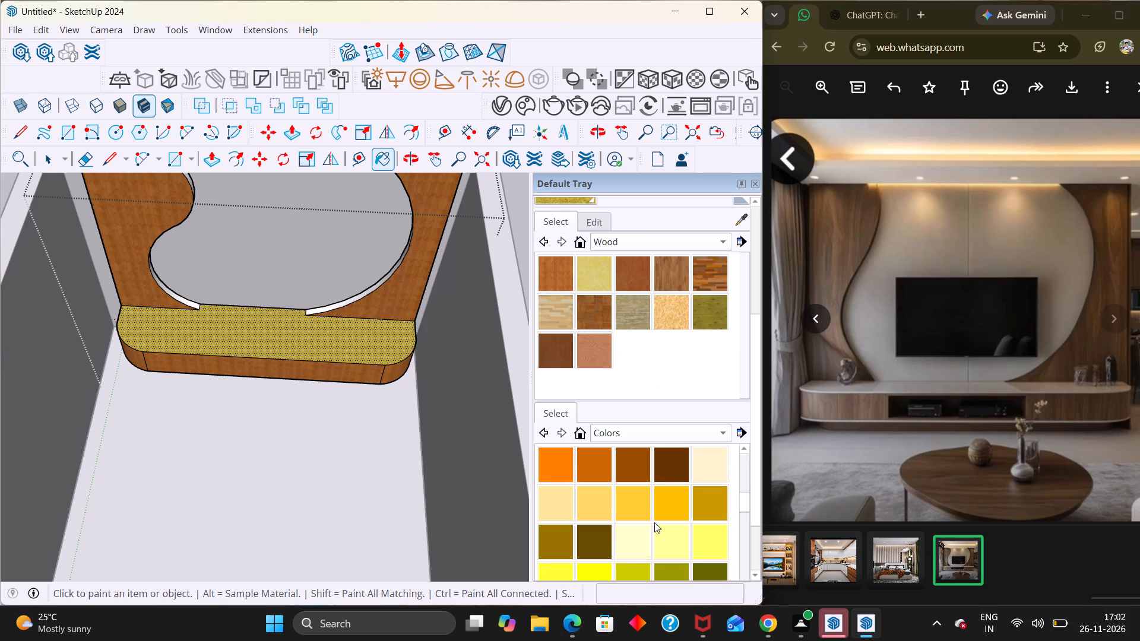
pyautogui.click(642, 534)
pyautogui.click(332, 343)
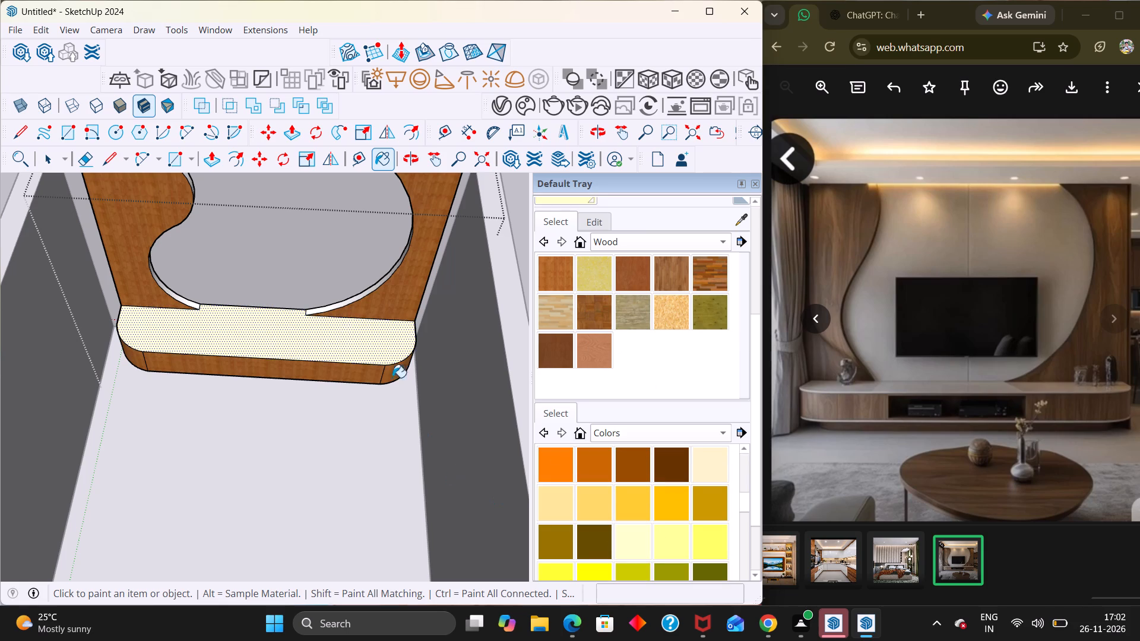
pyautogui.scroll(-8, 767, 521)
pyautogui.press('space')
pyautogui.scroll(-5, 336, 479)
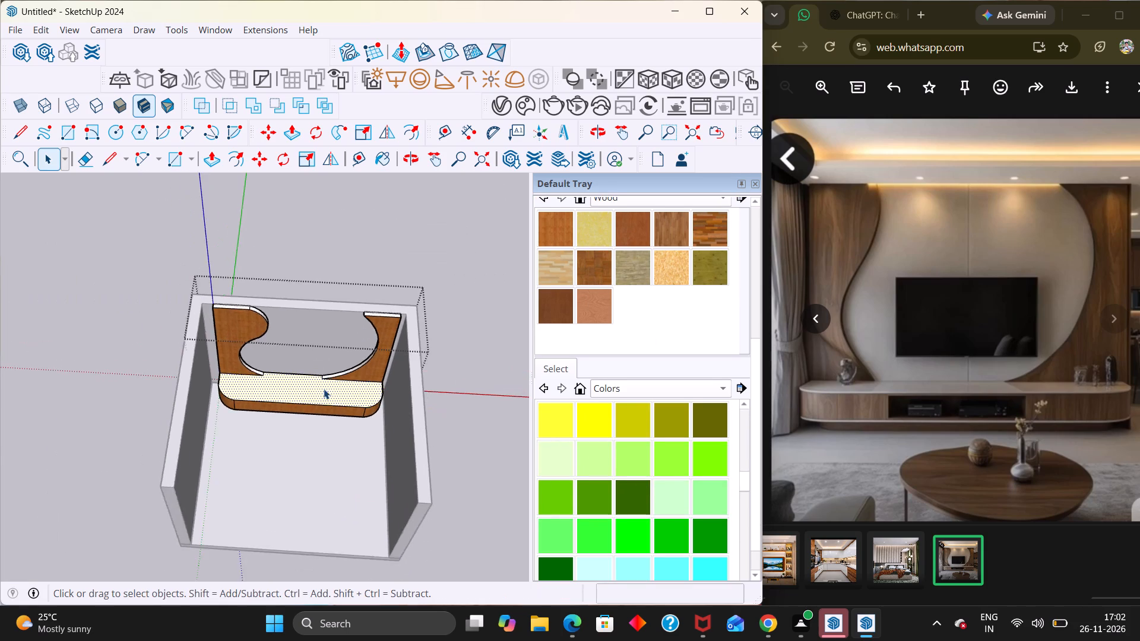
pyautogui.scroll(-2, 324, 389)
pyautogui.click(439, 404)
# Examine the recoloured console top and the whole TV wall from several angles inside the room.
pyautogui.moveTo(297, 385); pyautogui.dragTo(317, 265, button='middle')
pyautogui.scroll(-1, 307, 391)
pyautogui.moveTo(292, 391); pyautogui.dragTo(291, 306, button='middle')
pyautogui.scroll(3, 286, 328)
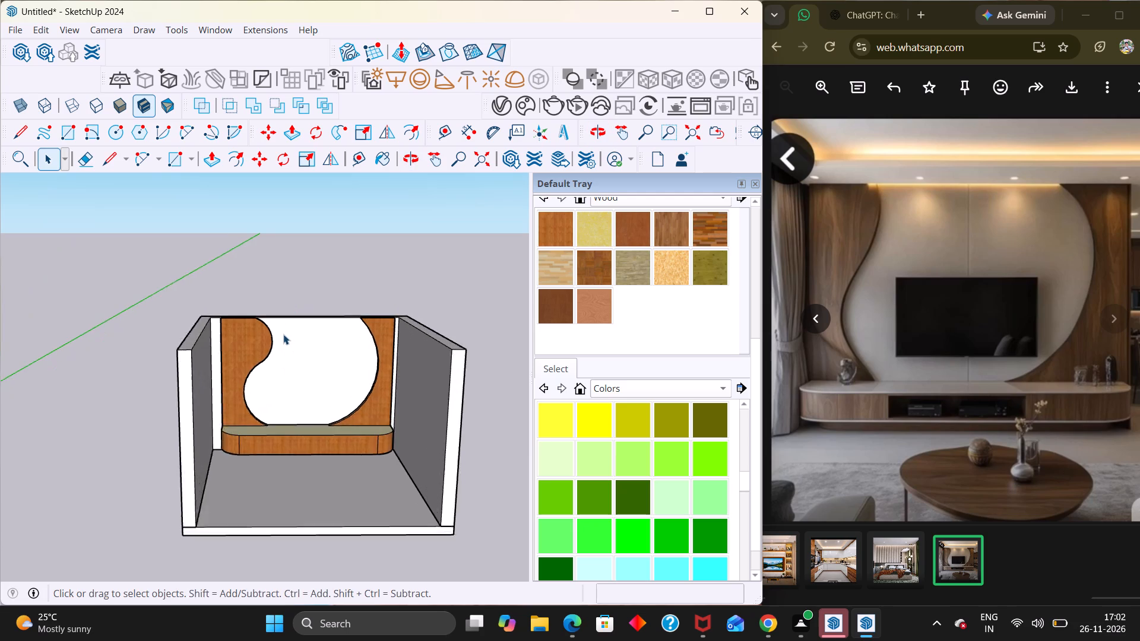
pyautogui.scroll(1, 283, 334)
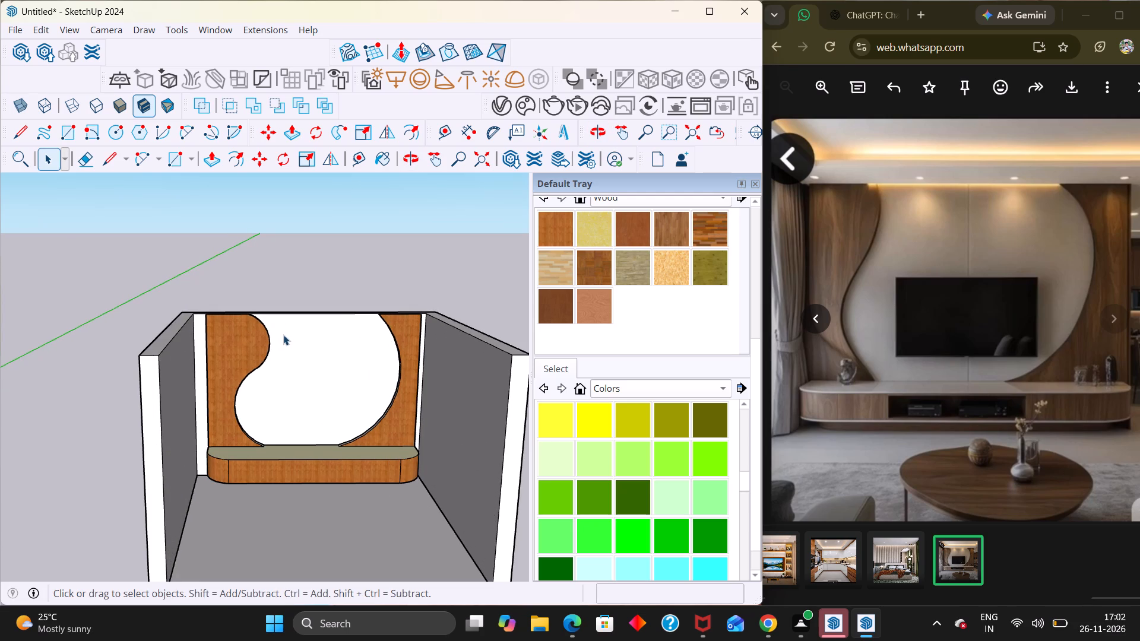
pyautogui.scroll(-1, 328, 502)
pyautogui.moveTo(329, 503); pyautogui.dragTo(273, 517, button='middle')
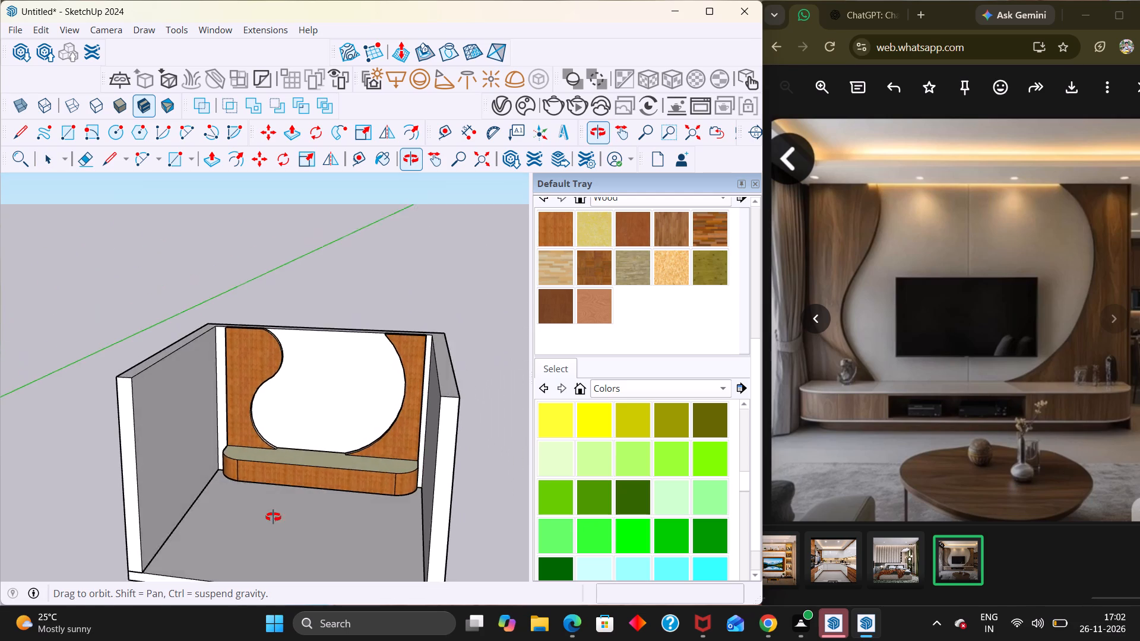
pyautogui.moveTo(273, 517); pyautogui.dragTo(287, 515, button='middle')
pyautogui.middleClick(289, 512)
pyautogui.moveTo(337, 415); pyautogui.dragTo(326, 498, button='middle')
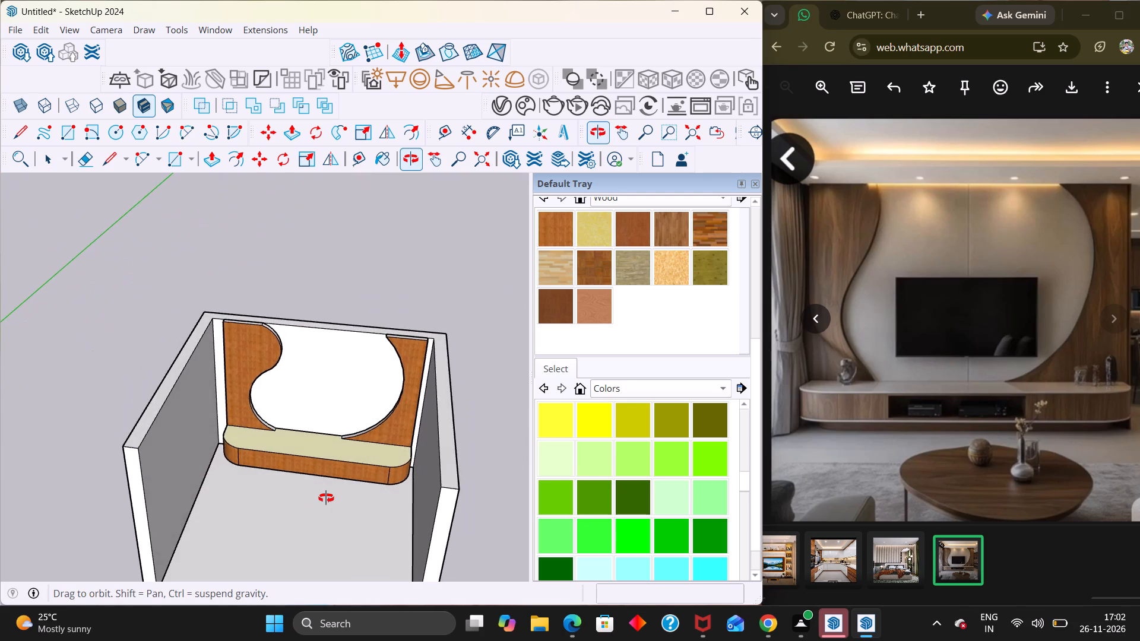
pyautogui.moveTo(326, 498); pyautogui.dragTo(352, 434, button='middle')
pyautogui.scroll(2, 353, 435)
pyautogui.scroll(1, 217, 457)
pyautogui.moveTo(213, 459); pyautogui.dragTo(226, 548, button='middle')
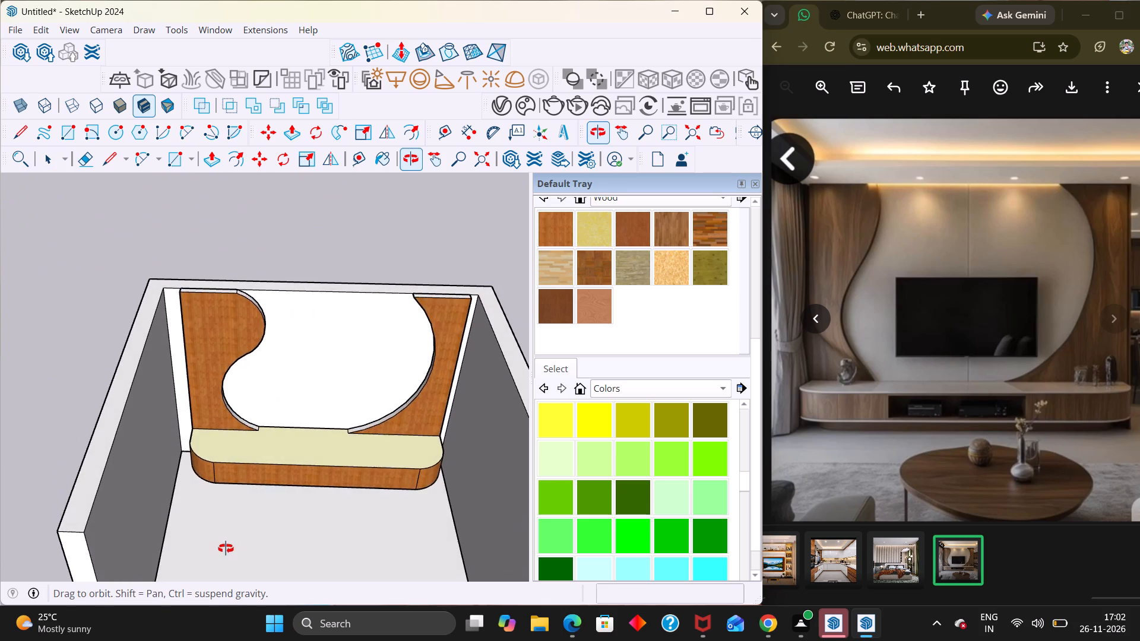
pyautogui.moveTo(226, 548); pyautogui.dragTo(240, 436, button='middle')
pyautogui.moveTo(311, 445); pyautogui.dragTo(301, 499, button='middle')
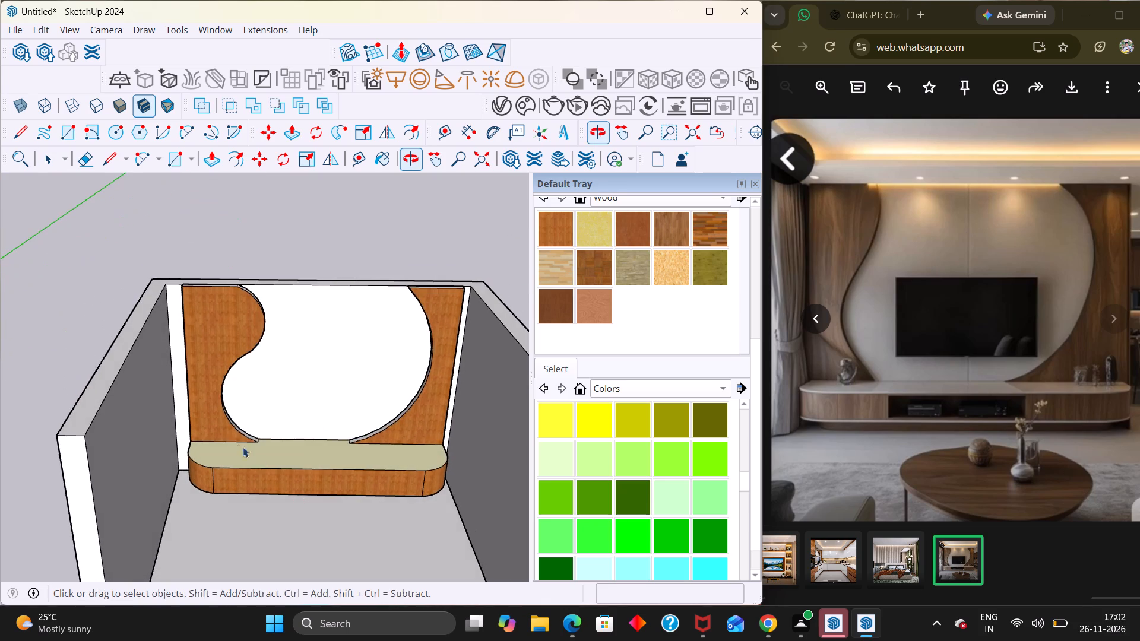
# Inspect where the curved side panels meet the console, and the console's front and the gap beneath it.
pyautogui.scroll(5, 228, 434)
pyautogui.moveTo(249, 461); pyautogui.dragTo(240, 403, button='middle')
pyautogui.scroll(1, 238, 423)
pyautogui.scroll(-1, 240, 397)
pyautogui.scroll(1, 240, 403)
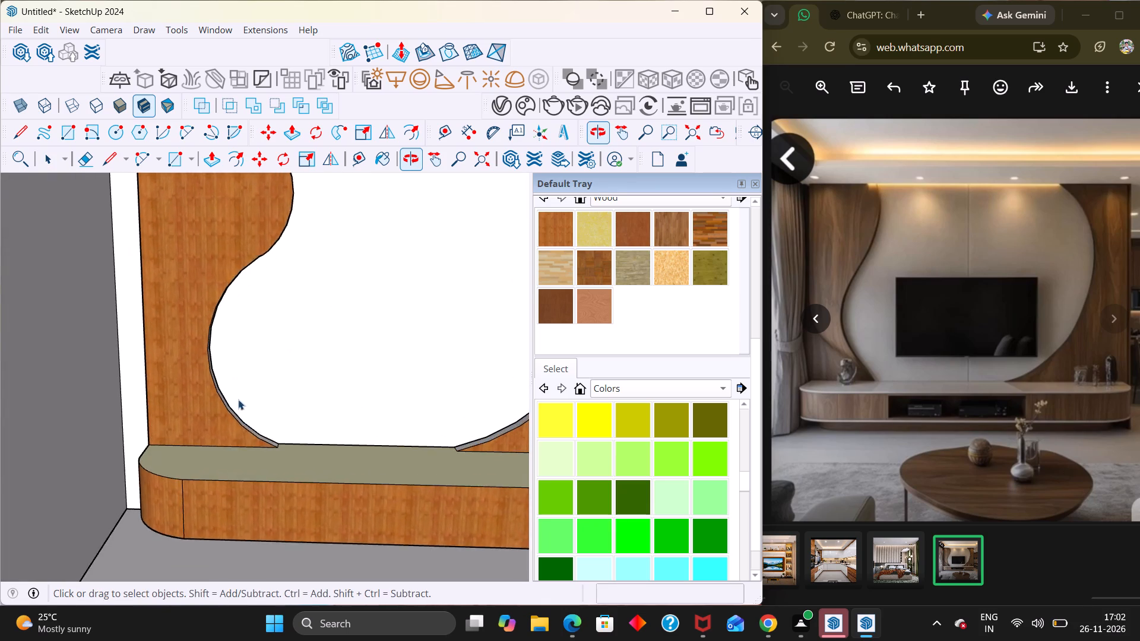
pyautogui.scroll(-8, 238, 399)
pyautogui.moveTo(259, 402); pyautogui.dragTo(304, 328, button='middle')
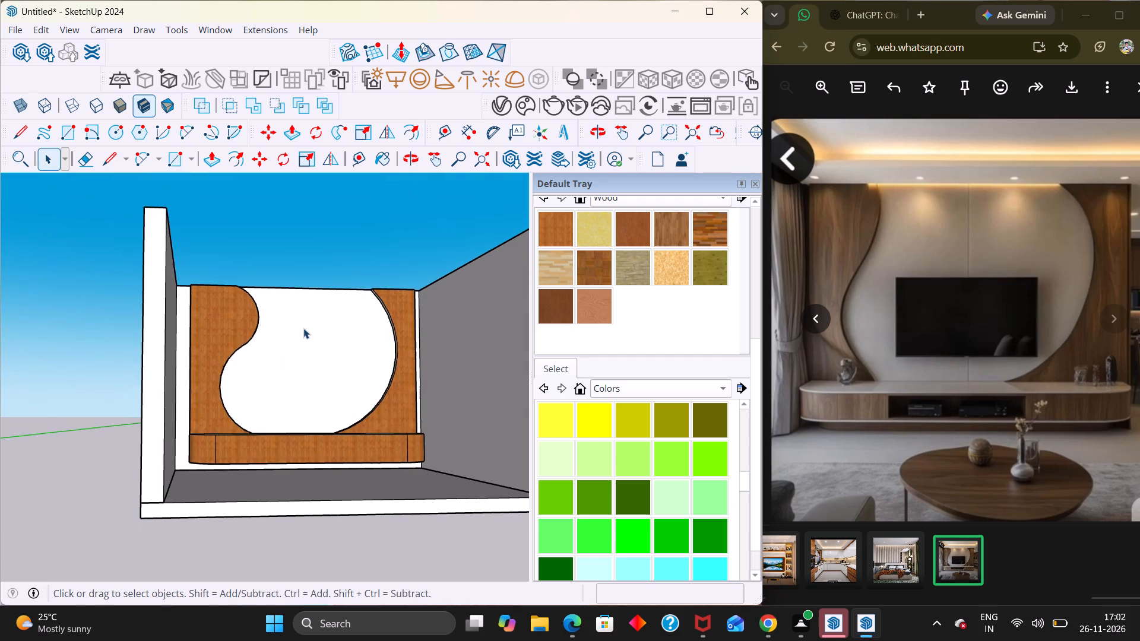
pyautogui.moveTo(395, 451); pyautogui.dragTo(325, 442, button='middle')
pyautogui.scroll(3, 248, 429)
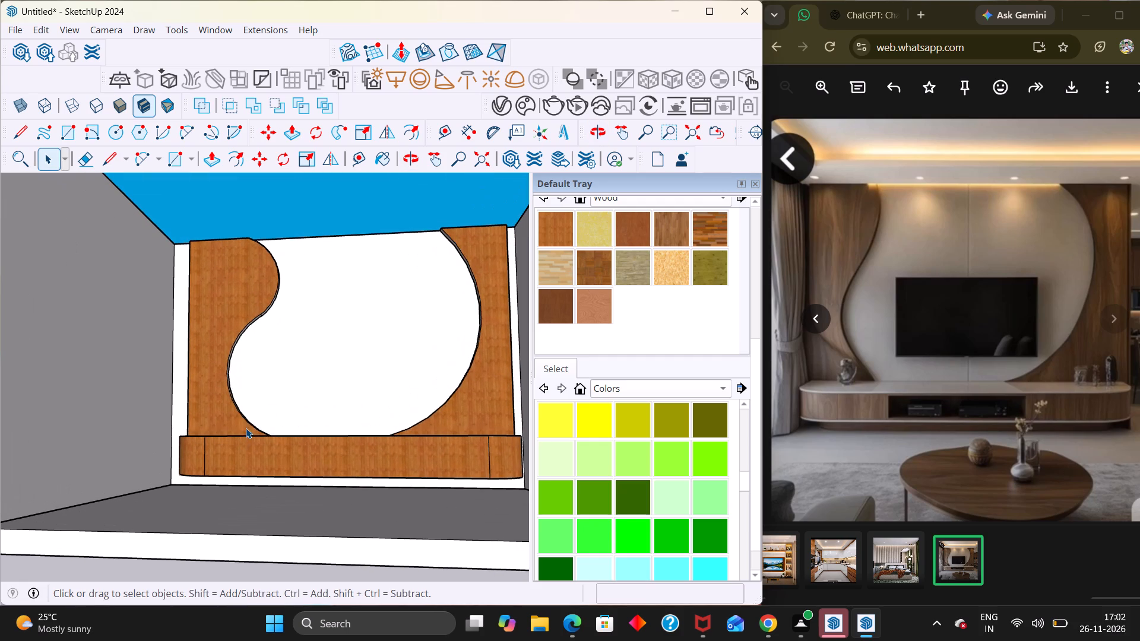
pyautogui.scroll(-3, 288, 499)
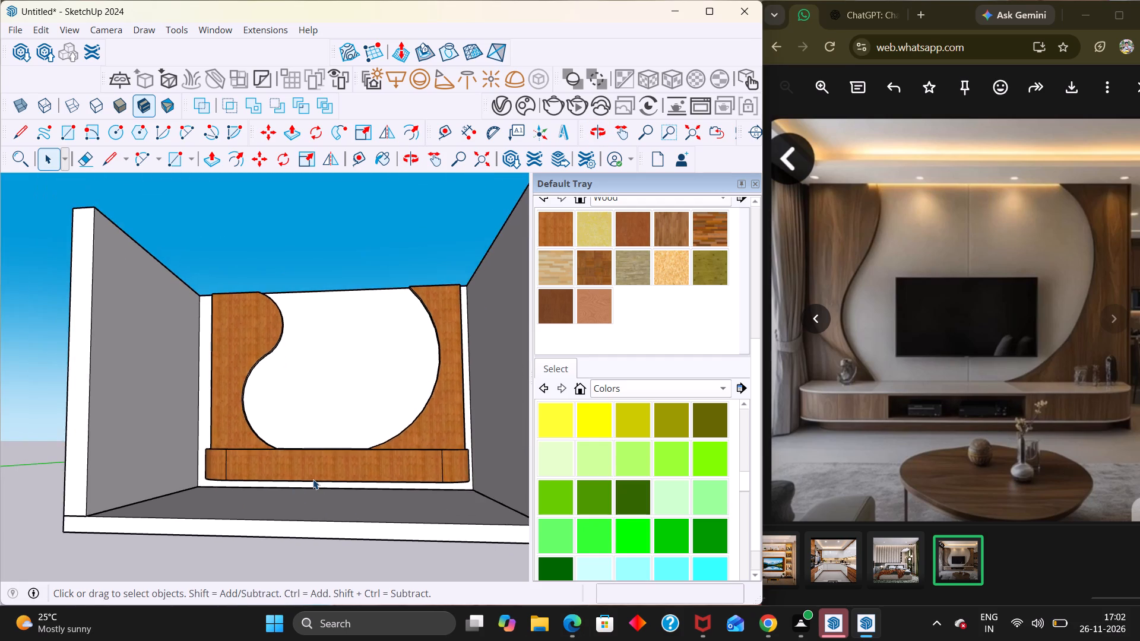
# Draw a rectangle about 11' 1 9/16" by 5 1/2" on the back wall in the gap between the console's underside and the floor.
pyautogui.moveTo(318, 478); pyautogui.dragTo(365, 456, button='middle')
pyautogui.scroll(2, 381, 451)
pyautogui.scroll(3, 155, 513)
pyautogui.moveTo(208, 504); pyautogui.dragTo(198, 528, button='middle')
pyautogui.scroll(3, 198, 528)
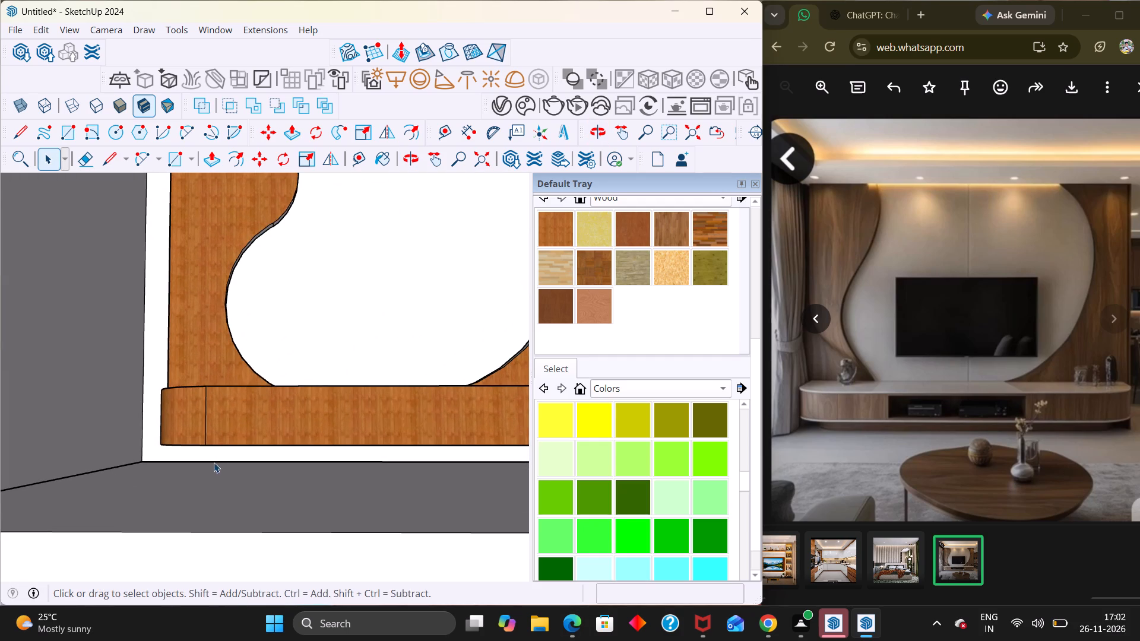
pyautogui.moveTo(218, 471); pyautogui.dragTo(251, 474, button='middle')
pyautogui.scroll(4, 240, 513)
pyautogui.moveTo(248, 462); pyautogui.dragTo(248, 478, button='middle')
pyautogui.scroll(4, 248, 490)
pyautogui.moveTo(248, 464); pyautogui.dragTo(242, 427, button='middle')
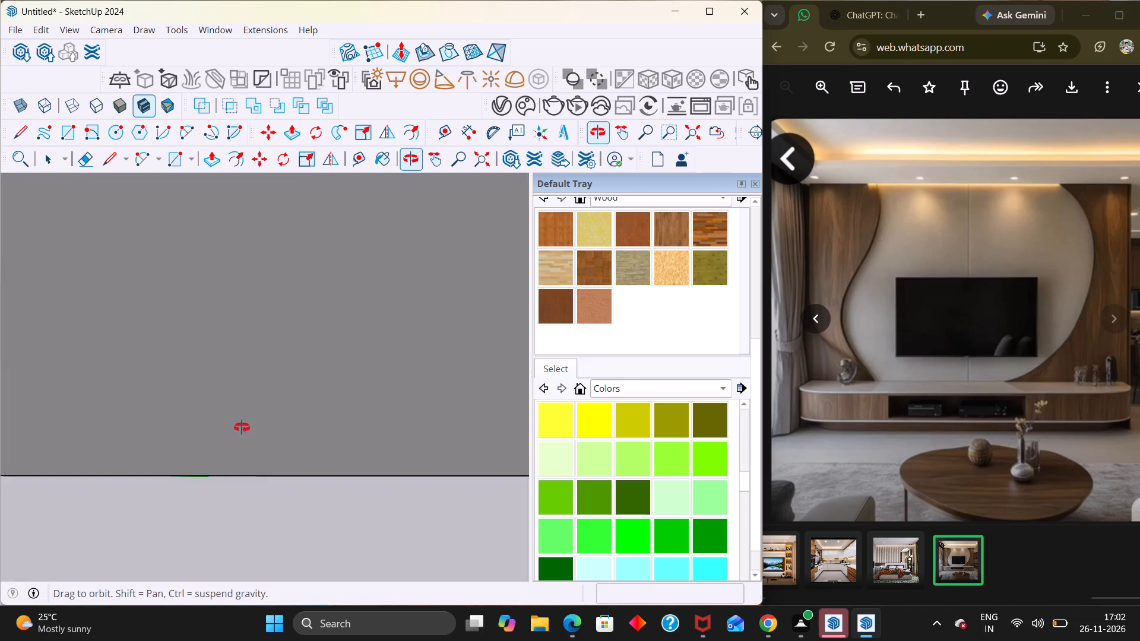
pyautogui.moveTo(242, 427); pyautogui.dragTo(250, 449, button='middle')
pyautogui.scroll(-2, 241, 431)
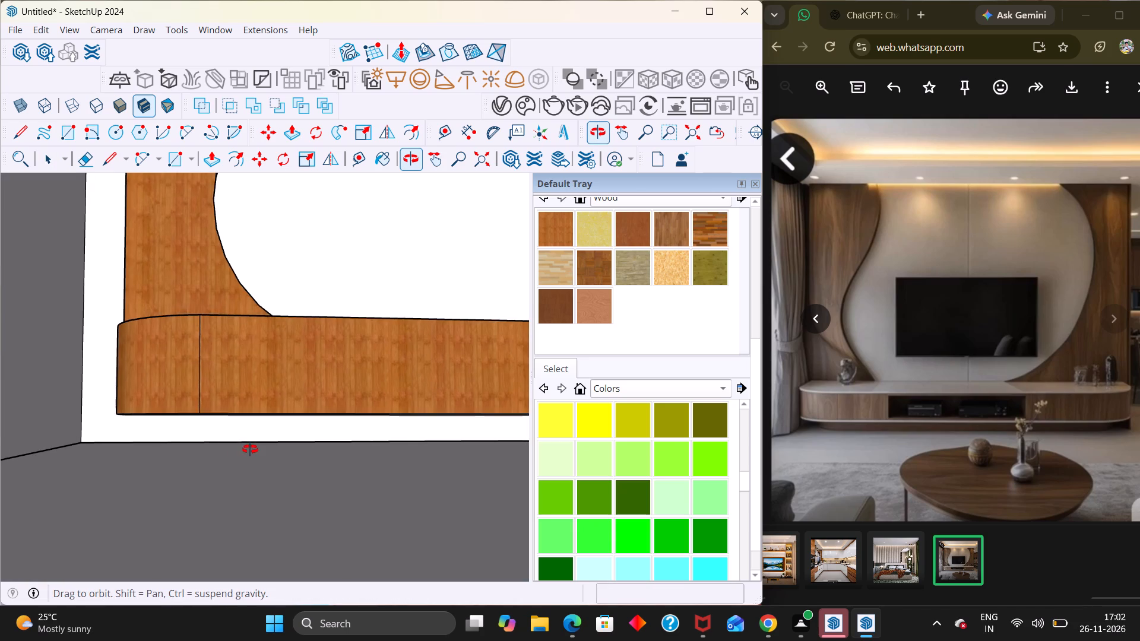
pyautogui.moveTo(250, 449); pyautogui.dragTo(251, 445, button='middle')
pyautogui.press('r')
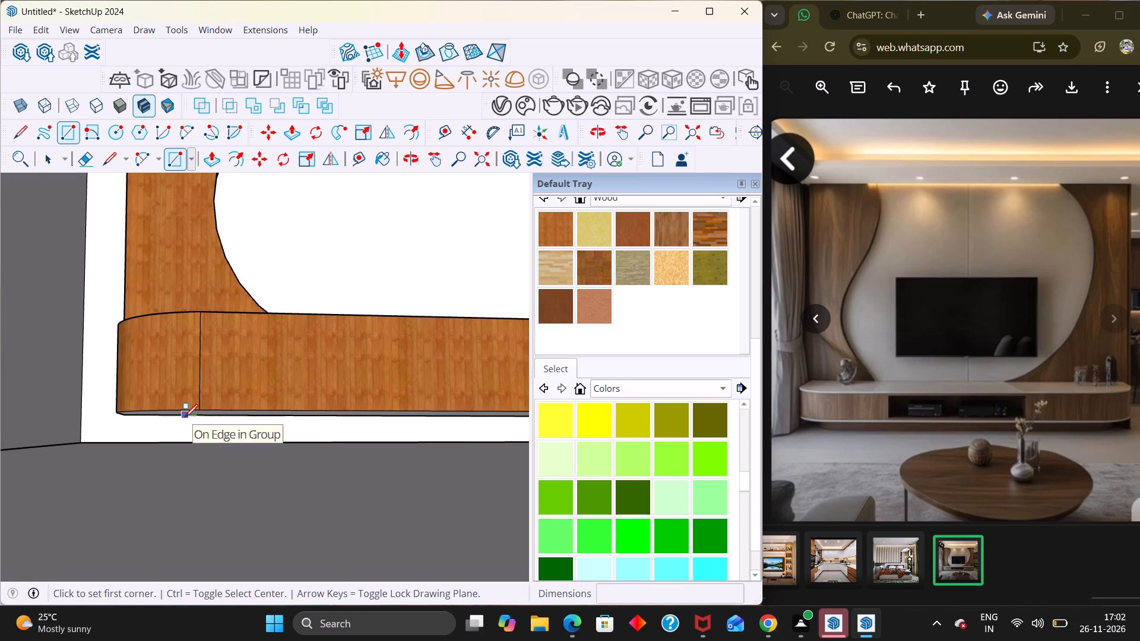
pyautogui.click(185, 417)
pyautogui.scroll(-2, 268, 448)
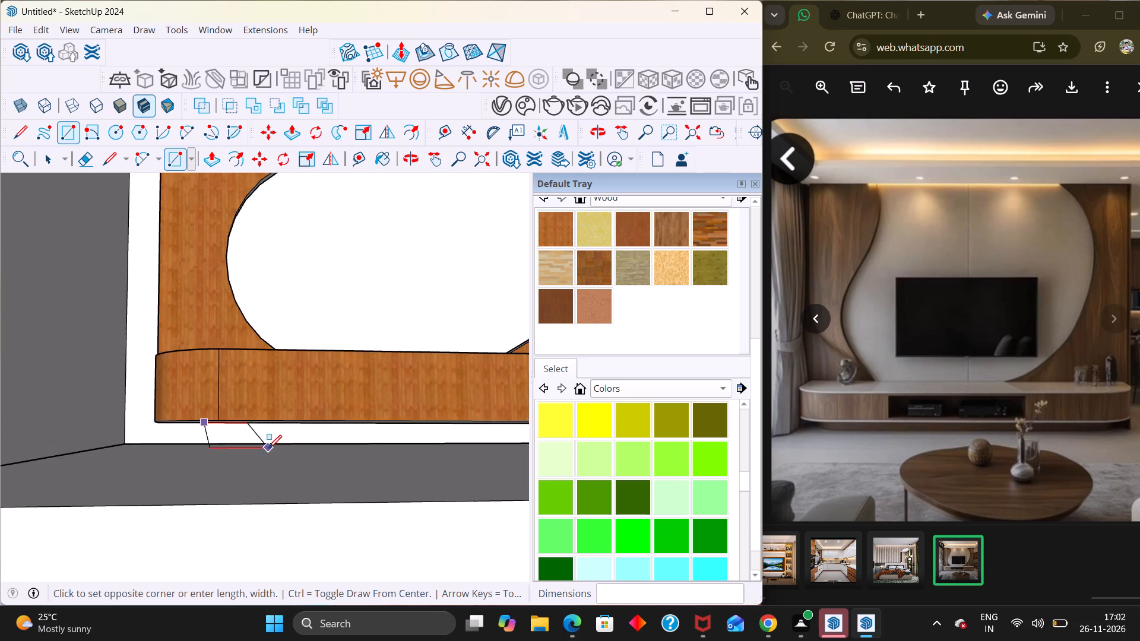
pyautogui.scroll(-6, 268, 448)
pyautogui.scroll(-7, 371, 450)
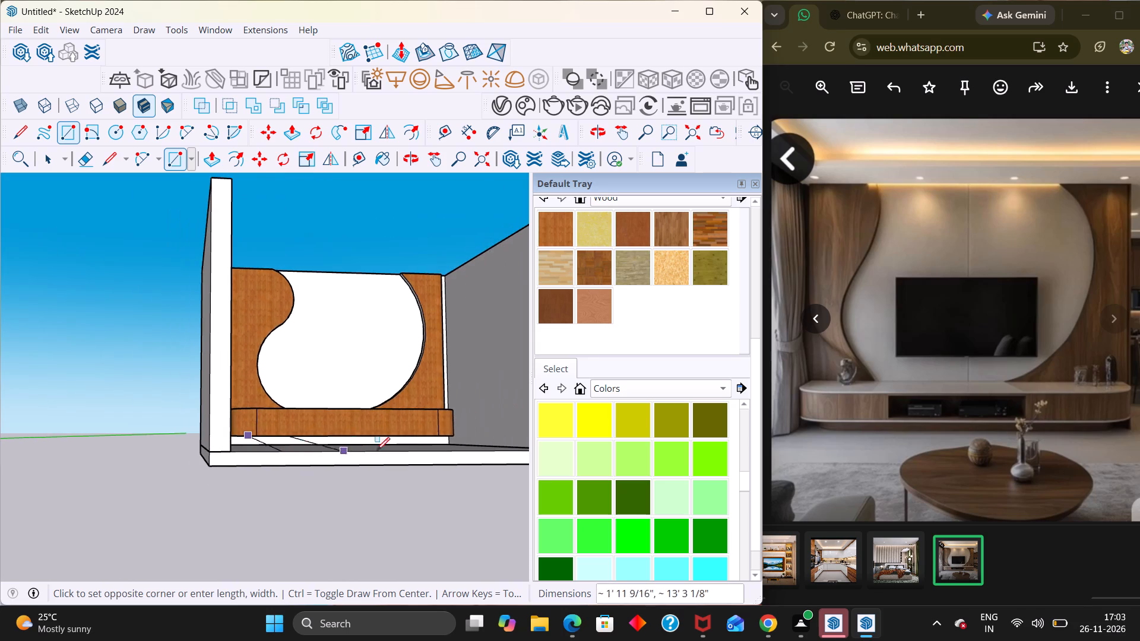
pyautogui.scroll(20, 470, 458)
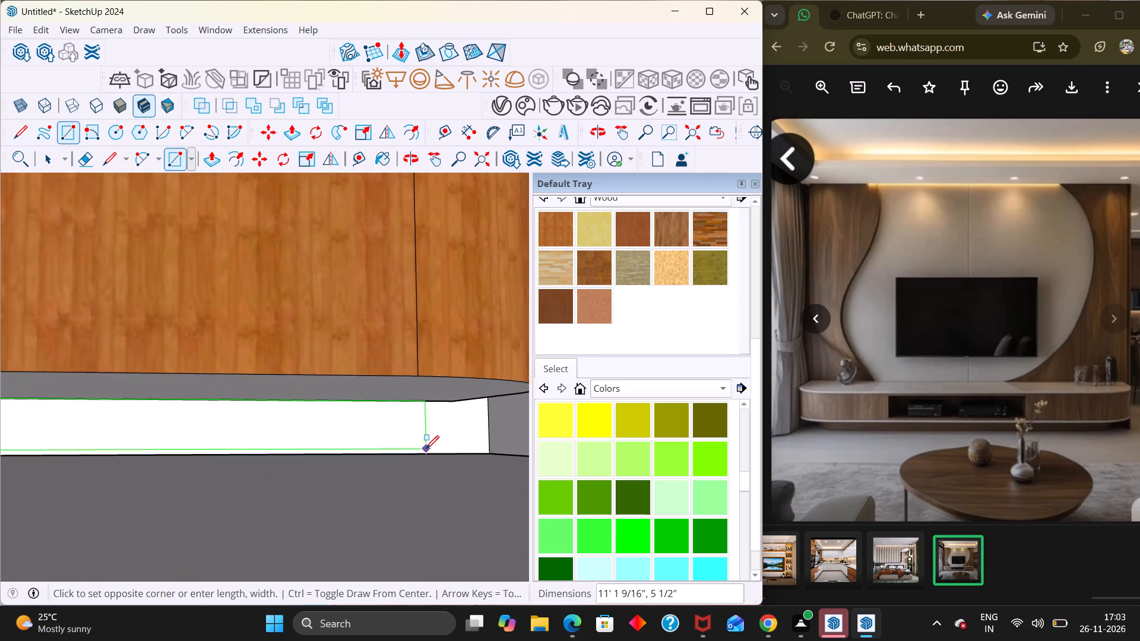
pyautogui.click(426, 451)
pyautogui.press('space')
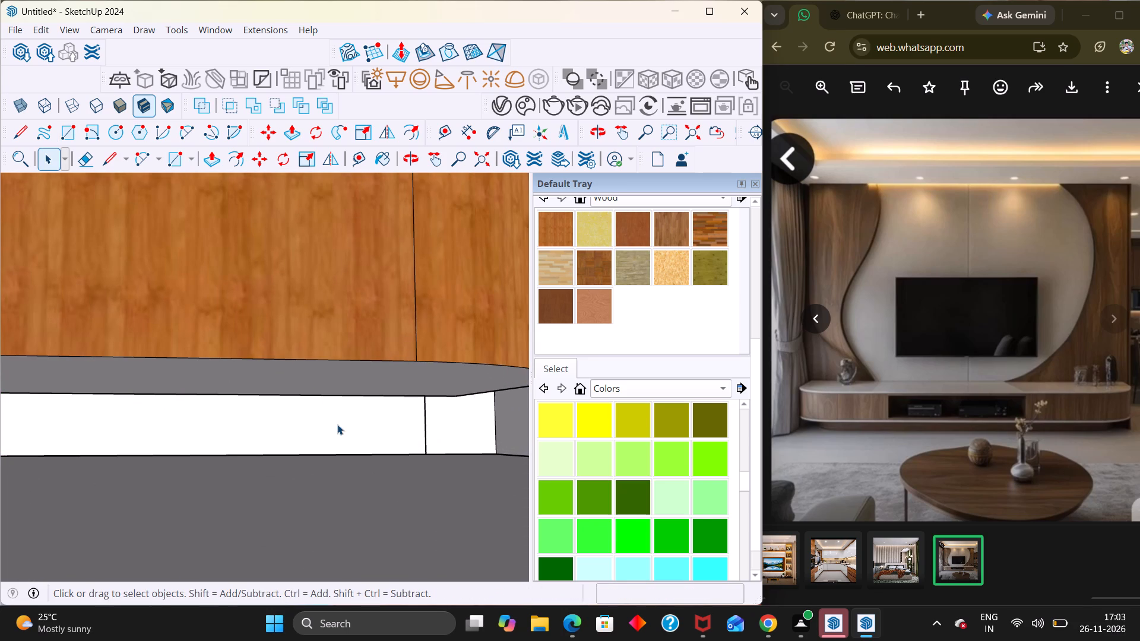
# Make the rectangle below the console, with its edges, into a group.
pyautogui.doubleClick(337, 424)
pyautogui.rightClick(337, 424)
pyautogui.click(388, 236)
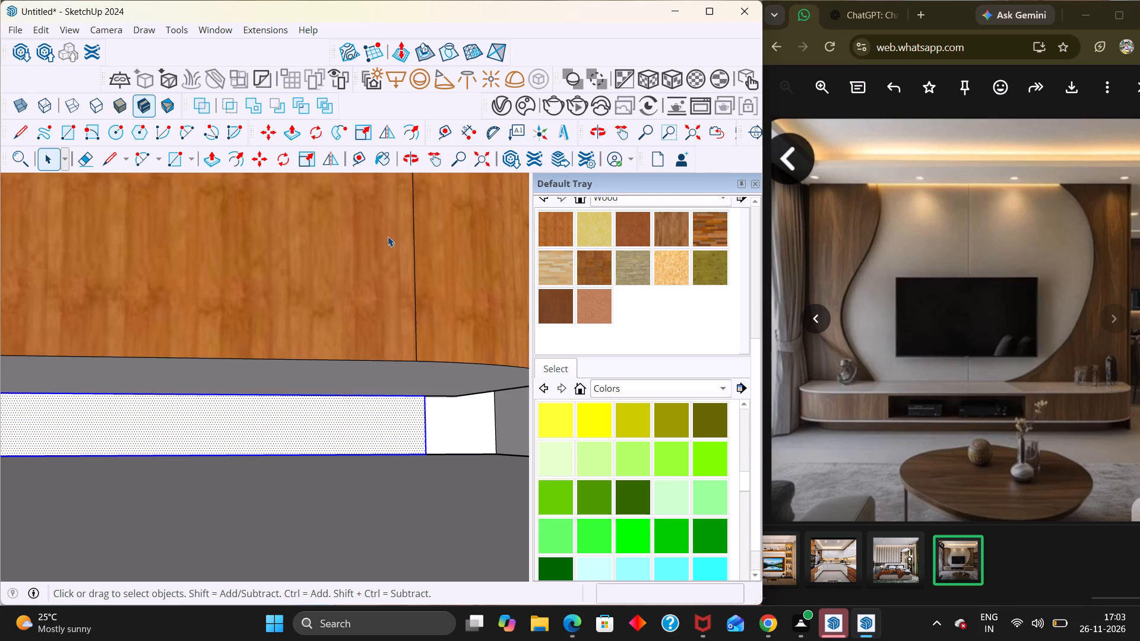
# Extrude the rectangle beneath the console forward from the back wall by about 1' 5/8" to form the recessed base.
pyautogui.doubleClick(315, 427)
pyautogui.press('p')
pyautogui.click(311, 434)
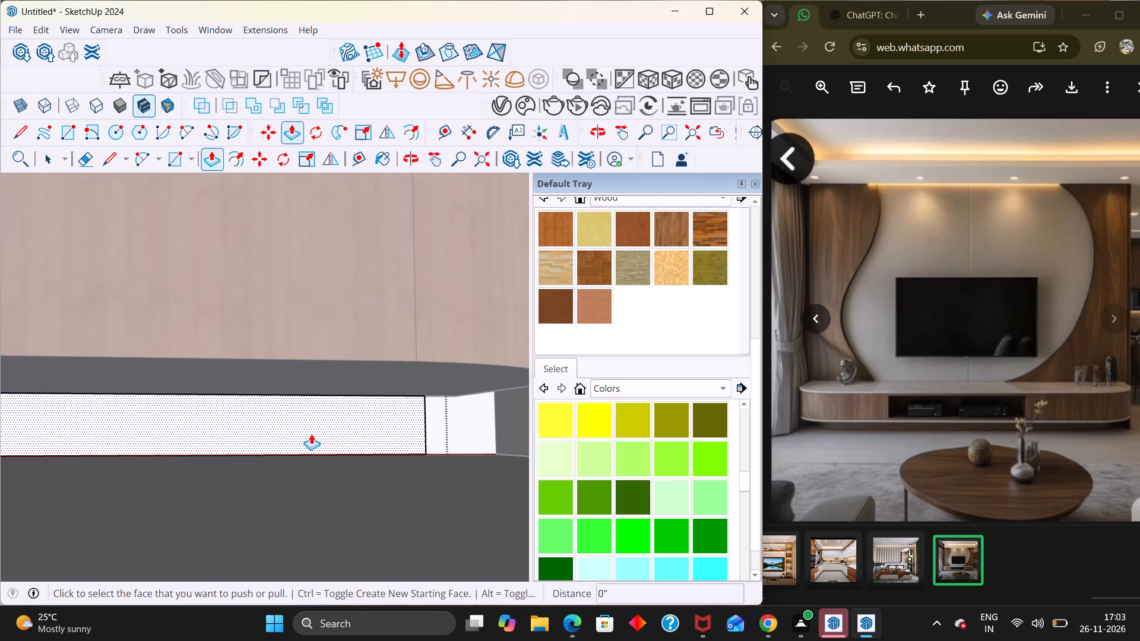
pyautogui.scroll(-3, 335, 449)
pyautogui.click(337, 450)
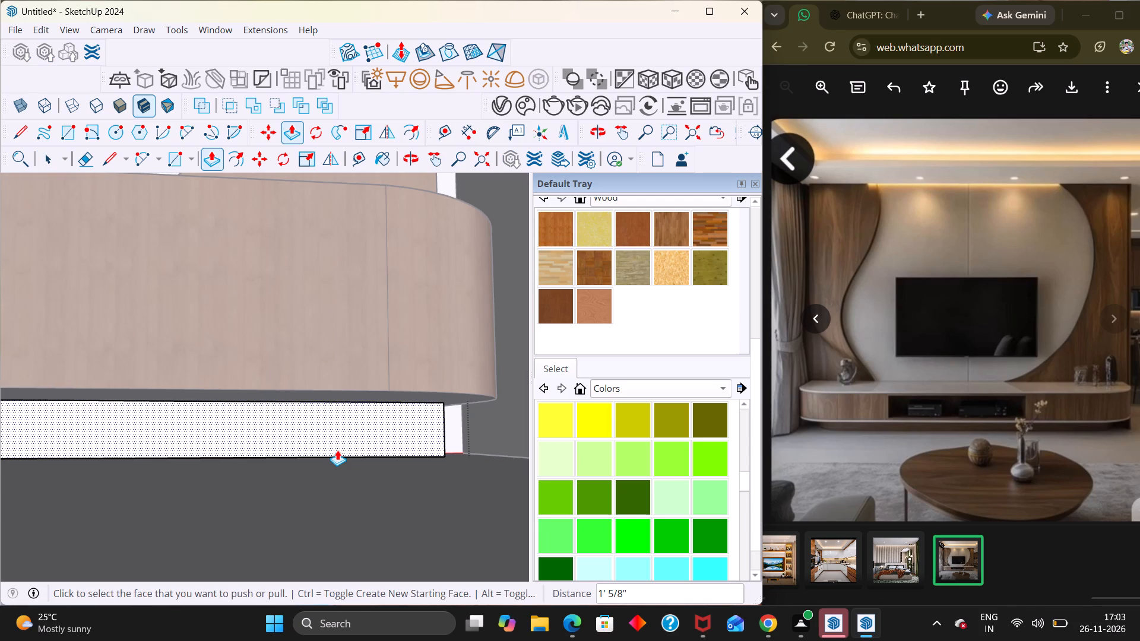
pyautogui.scroll(-5, 343, 449)
pyautogui.scroll(1, 429, 443)
pyautogui.scroll(-20, 435, 440)
pyautogui.scroll(-2, 435, 440)
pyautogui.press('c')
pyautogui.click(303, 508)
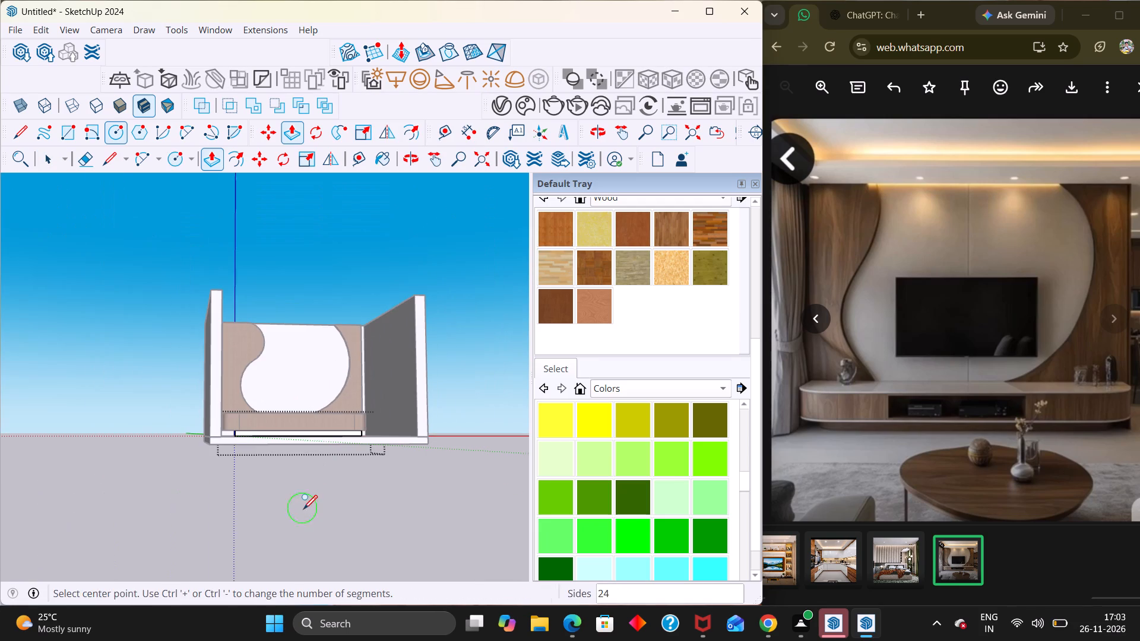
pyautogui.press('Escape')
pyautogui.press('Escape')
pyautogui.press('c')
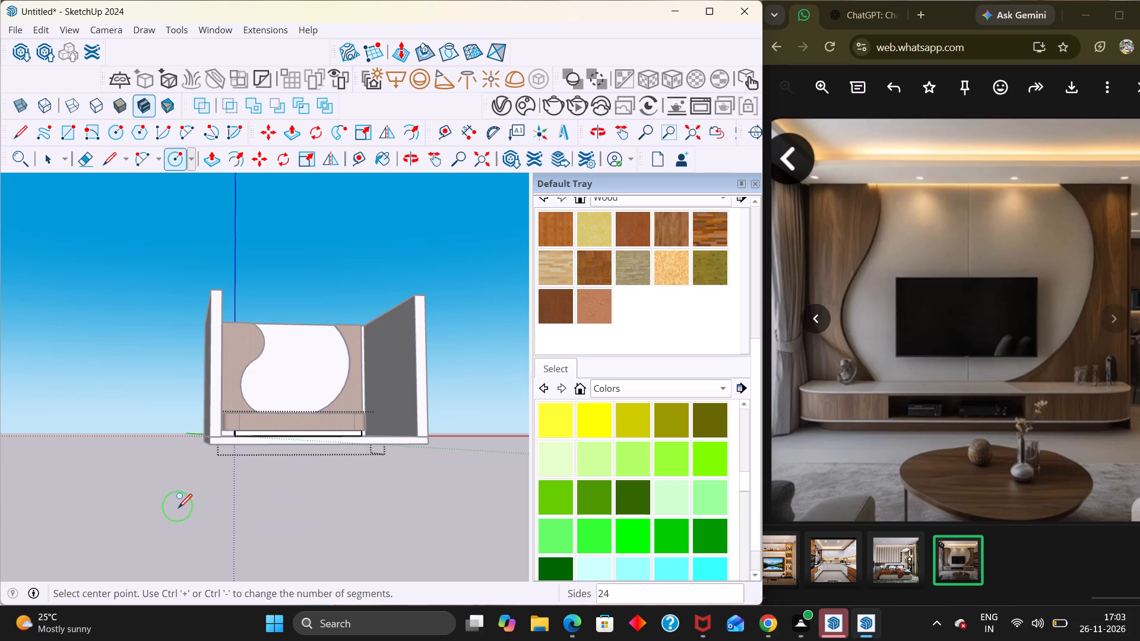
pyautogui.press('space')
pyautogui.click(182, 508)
# Paint the recessed base below the console with the orange-brown wood material that matches the console front and curved panels.
pyautogui.moveTo(332, 461); pyautogui.dragTo(249, 467, button='middle')
pyautogui.scroll(7, 246, 453)
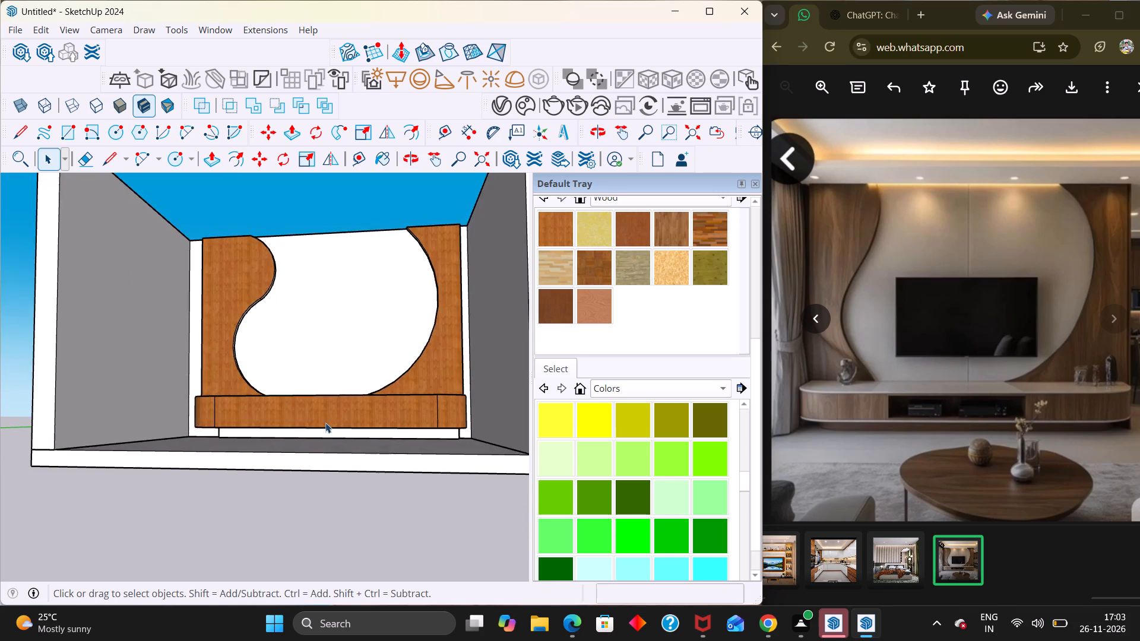
pyautogui.scroll(3, 325, 423)
pyautogui.doubleClick(302, 434)
pyautogui.doubleClick(300, 431)
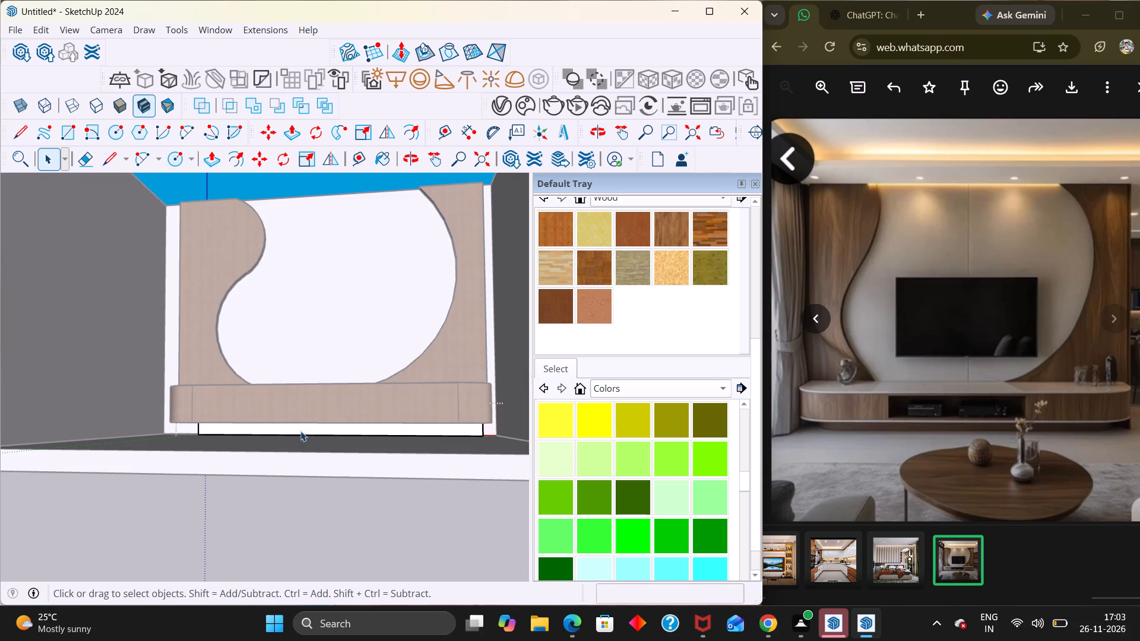
pyautogui.tripleClick(300, 431)
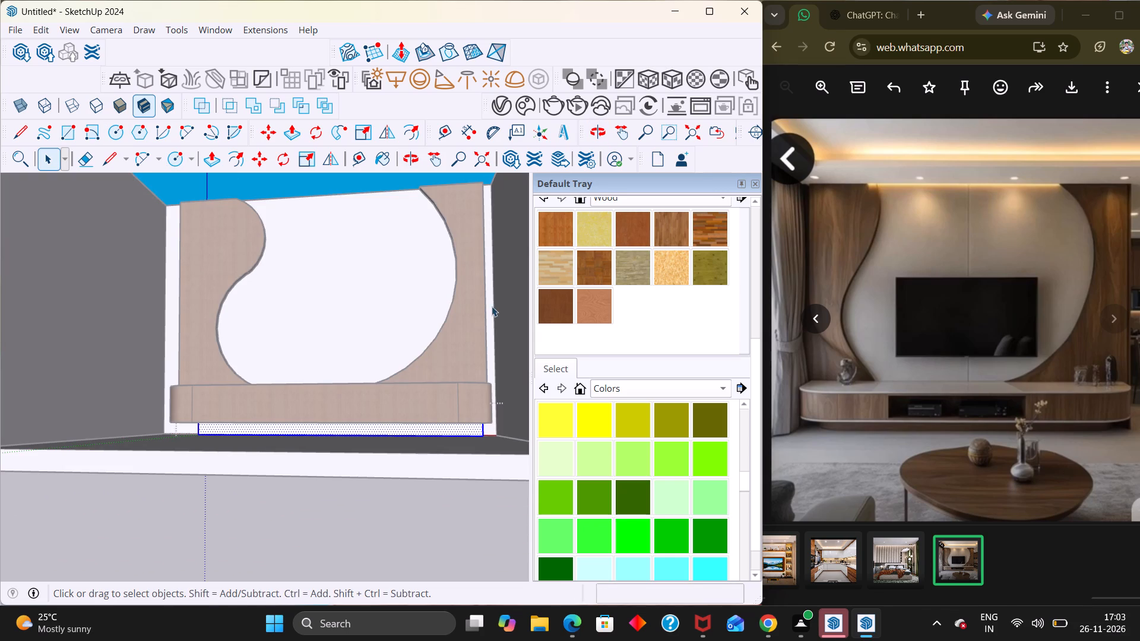
pyautogui.click(549, 233)
pyautogui.click(417, 433)
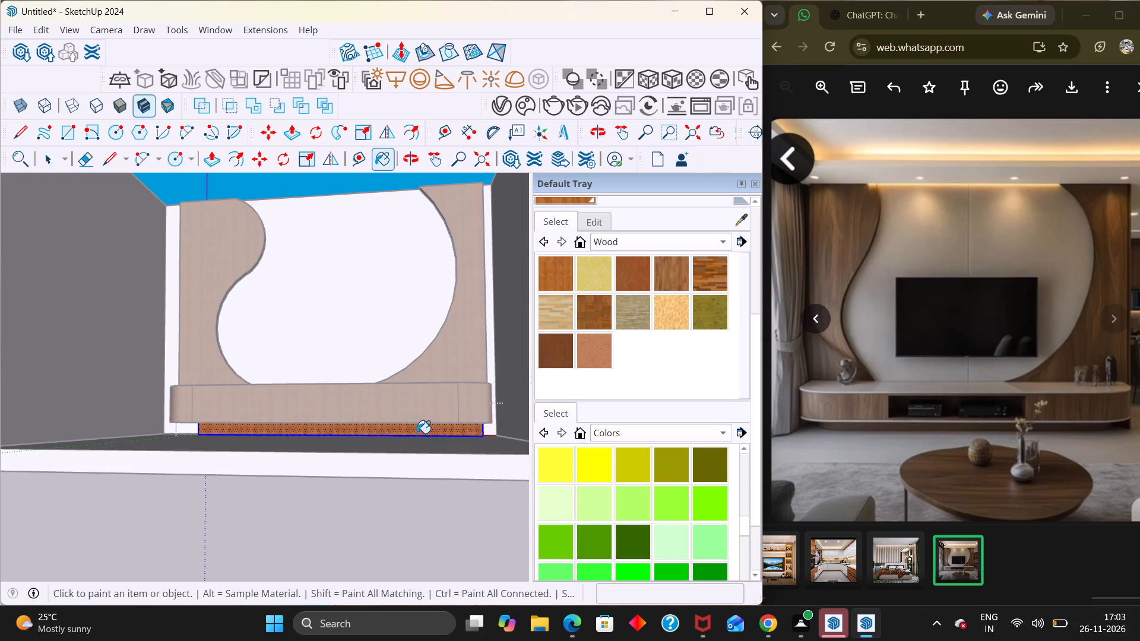
pyautogui.scroll(-10, 416, 433)
pyautogui.press('space')
pyautogui.click(382, 505)
# Push the right end face of the recessed base inward by about 3 5/8" so it sits further under the console.
pyautogui.scroll(-4, 417, 448)
pyautogui.scroll(9, 439, 449)
pyautogui.moveTo(439, 448); pyautogui.dragTo(438, 442, button='middle')
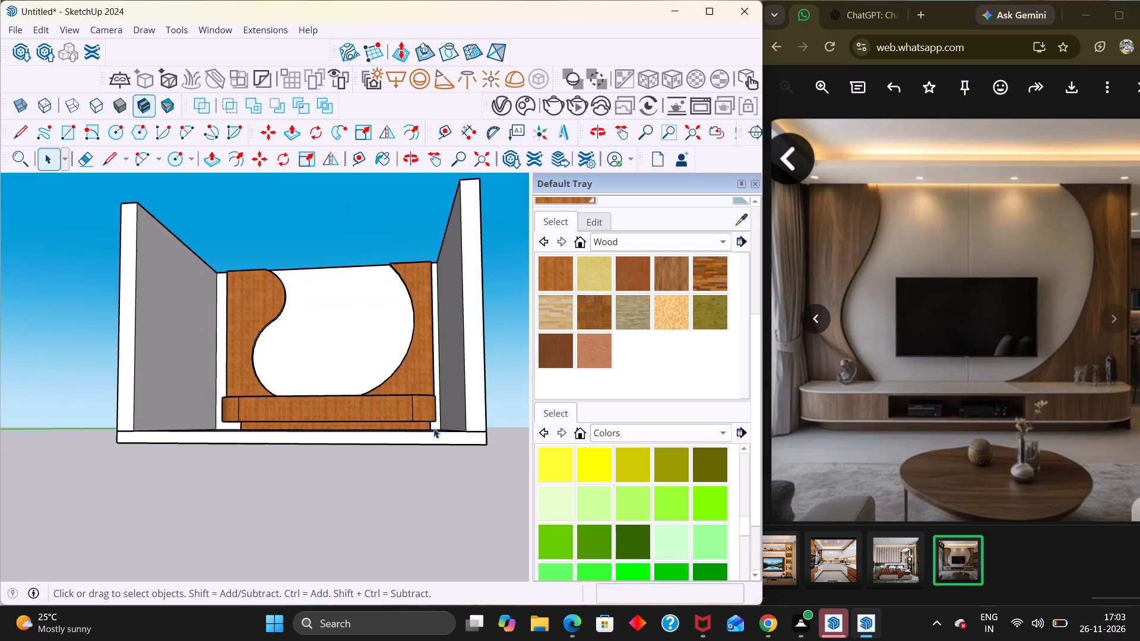
pyautogui.moveTo(308, 452); pyautogui.dragTo(363, 467, button='middle')
pyautogui.scroll(2, 334, 432)
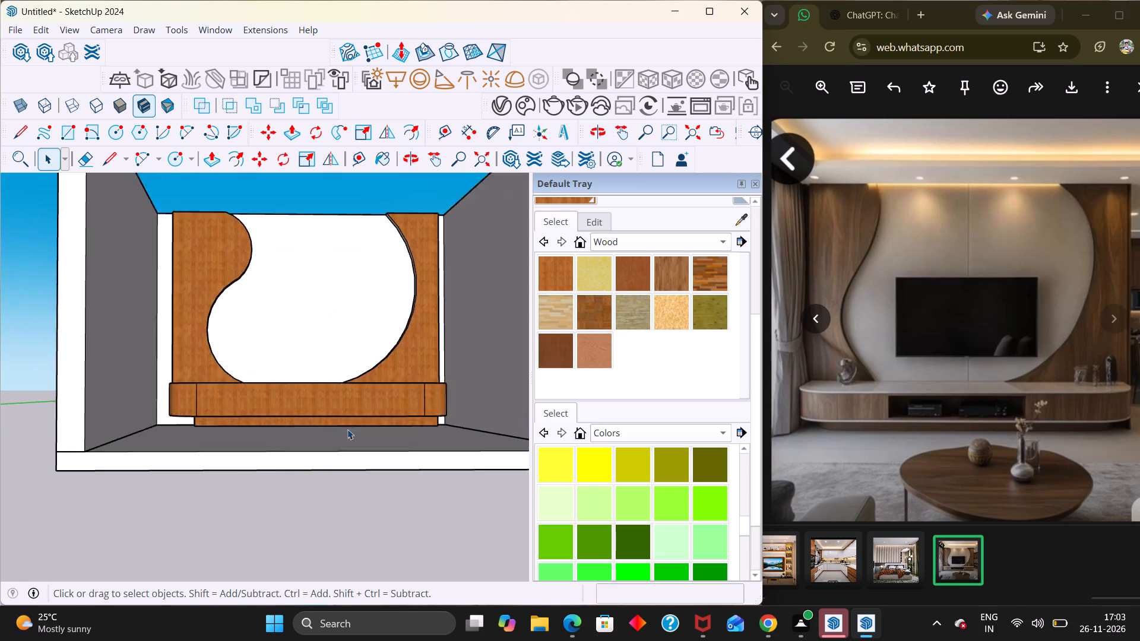
pyautogui.scroll(7, 347, 429)
pyautogui.moveTo(382, 440); pyautogui.dragTo(333, 443, button='middle')
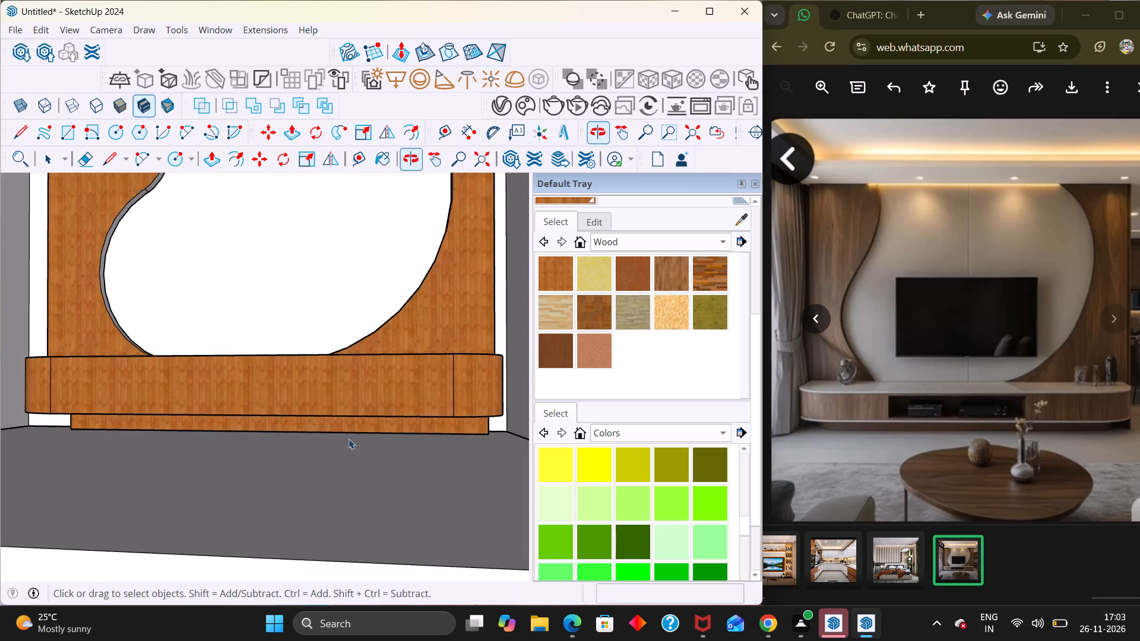
pyautogui.scroll(10, 407, 452)
pyautogui.middleClick(523, 409)
pyautogui.moveTo(485, 427); pyautogui.dragTo(404, 419, button='middle')
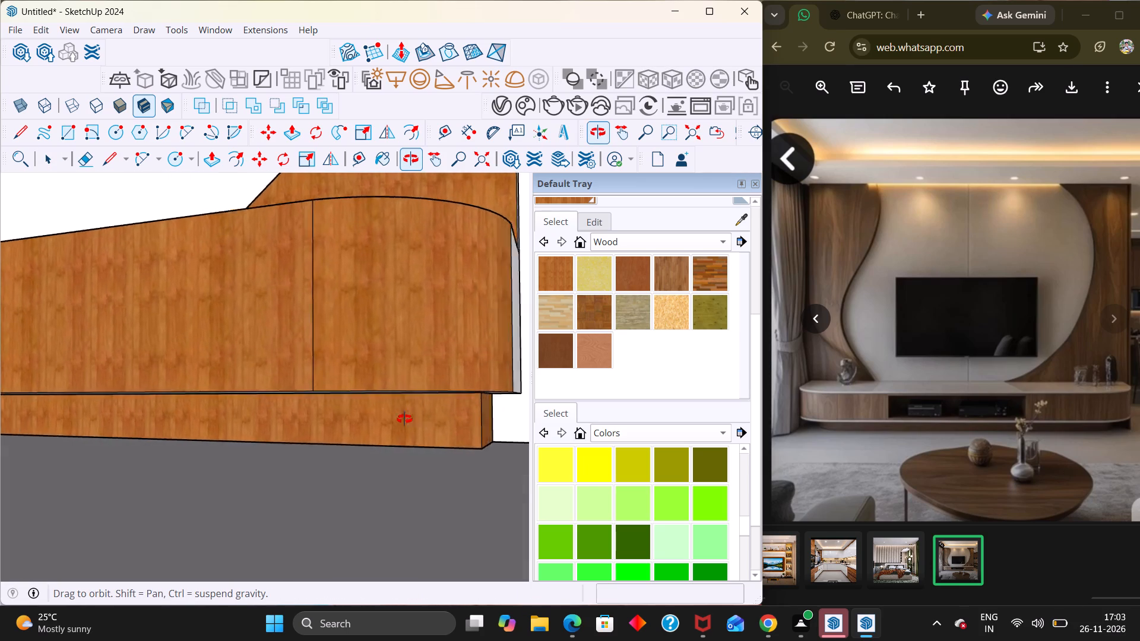
pyautogui.moveTo(404, 419); pyautogui.dragTo(423, 428, button='middle')
pyautogui.tripleClick(426, 430)
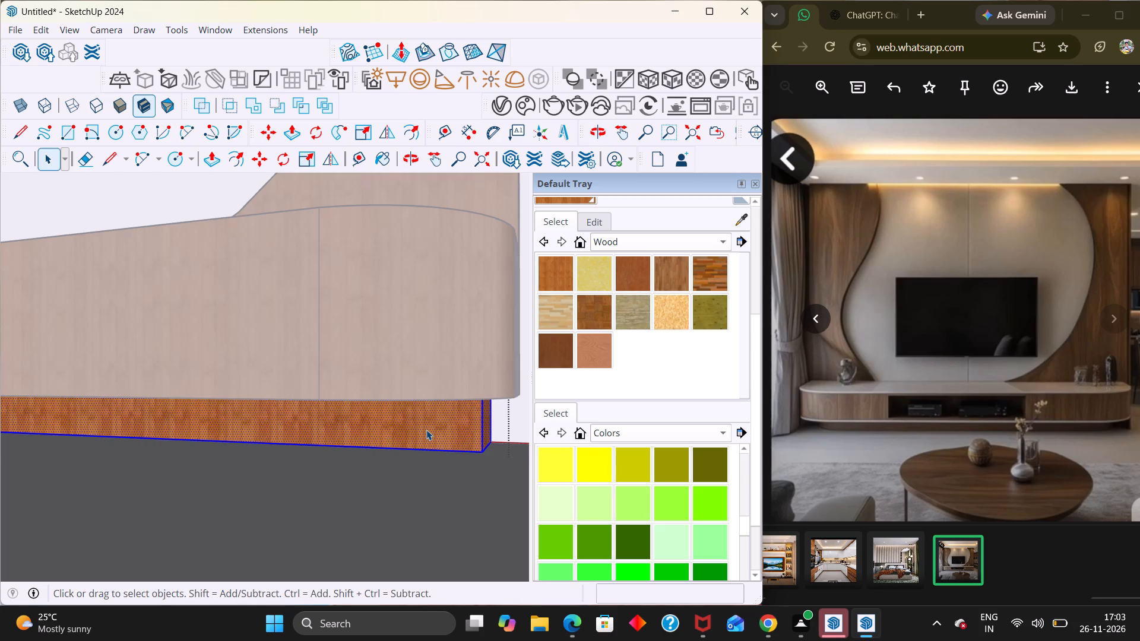
pyautogui.press('p')
pyautogui.click(490, 436)
pyautogui.click(461, 439)
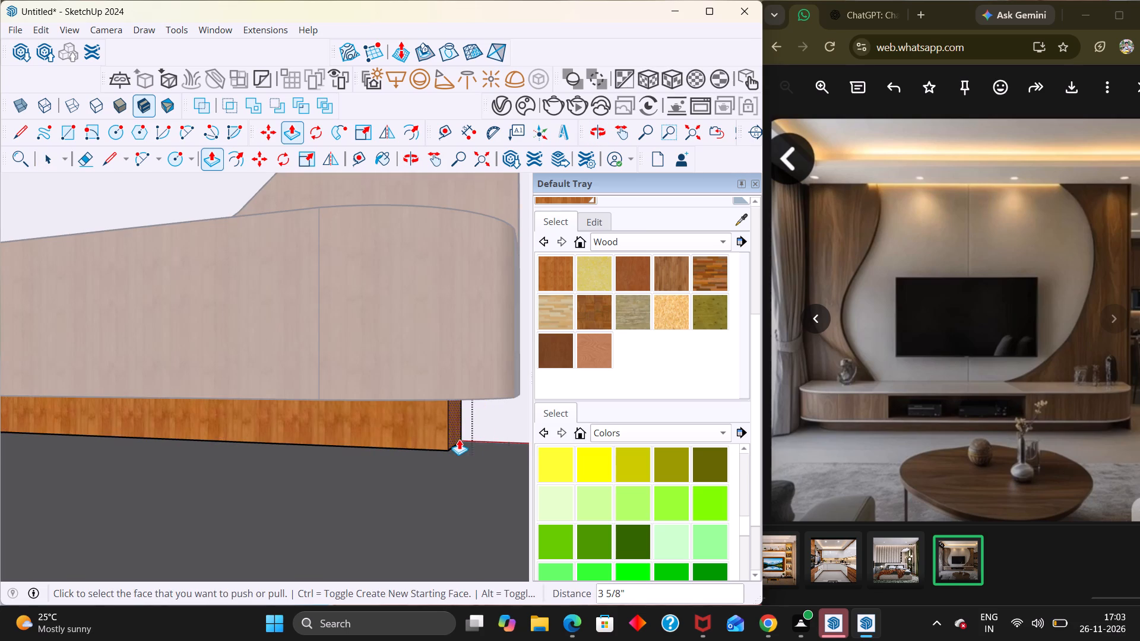
pyautogui.scroll(-17, 457, 440)
pyautogui.press('space')
pyautogui.hotkey('shift', 'z')
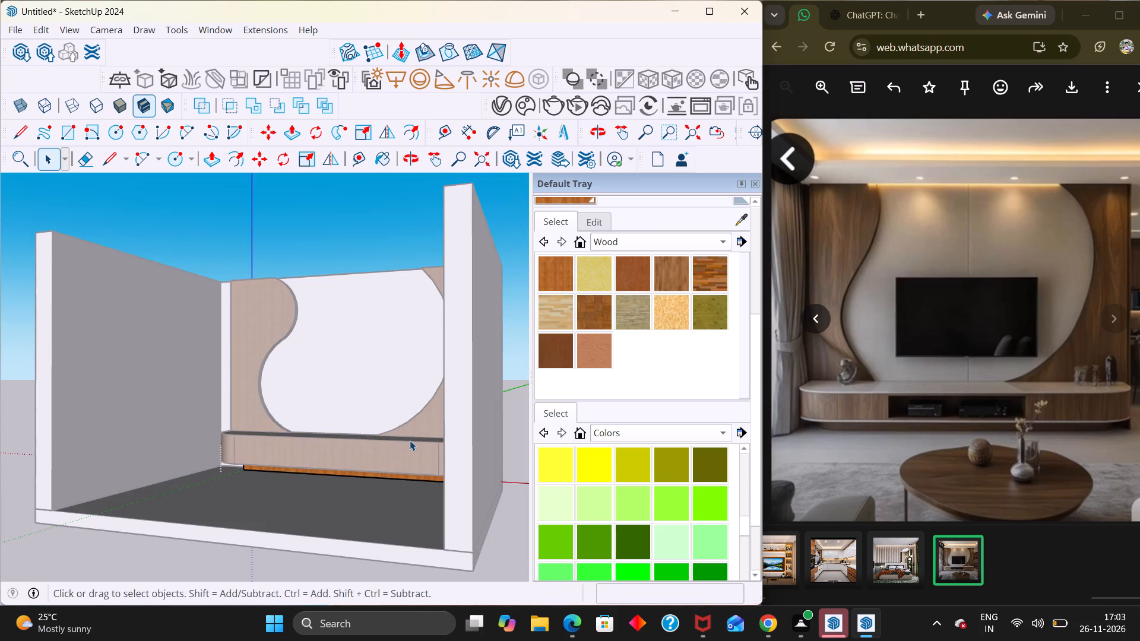
pyautogui.press('space')
pyautogui.scroll(-4, 453, 487)
pyautogui.click(415, 559)
# Examine the whole TV wall, console and base from the front and from above against the reference image.
pyautogui.scroll(-3, 388, 495)
pyautogui.moveTo(426, 494); pyautogui.dragTo(496, 461, button='middle')
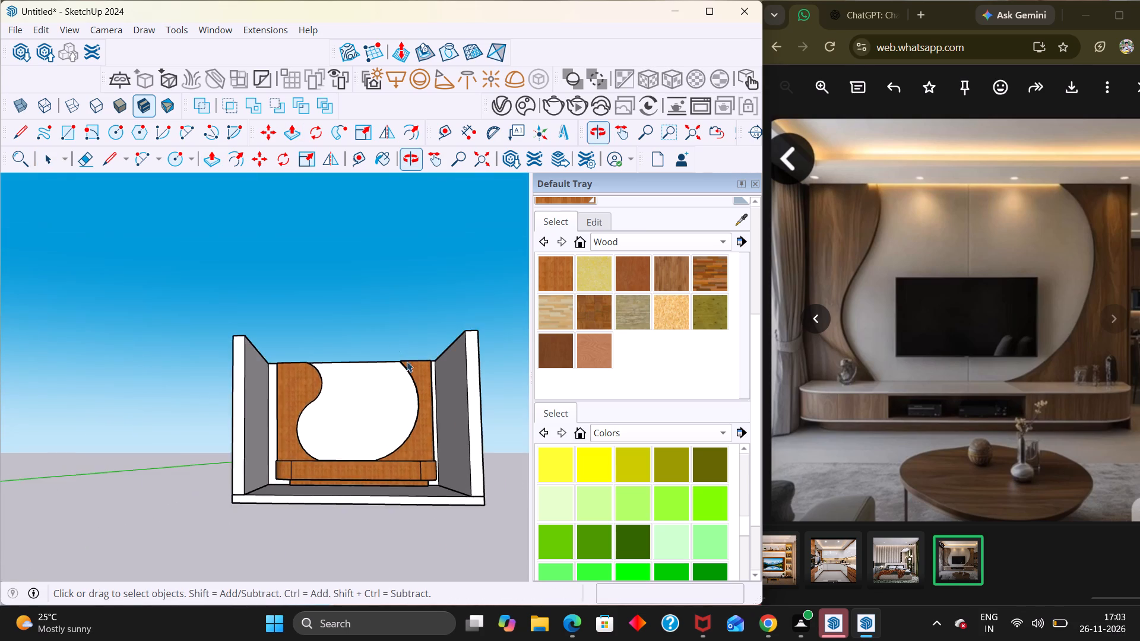
pyautogui.scroll(1, 389, 337)
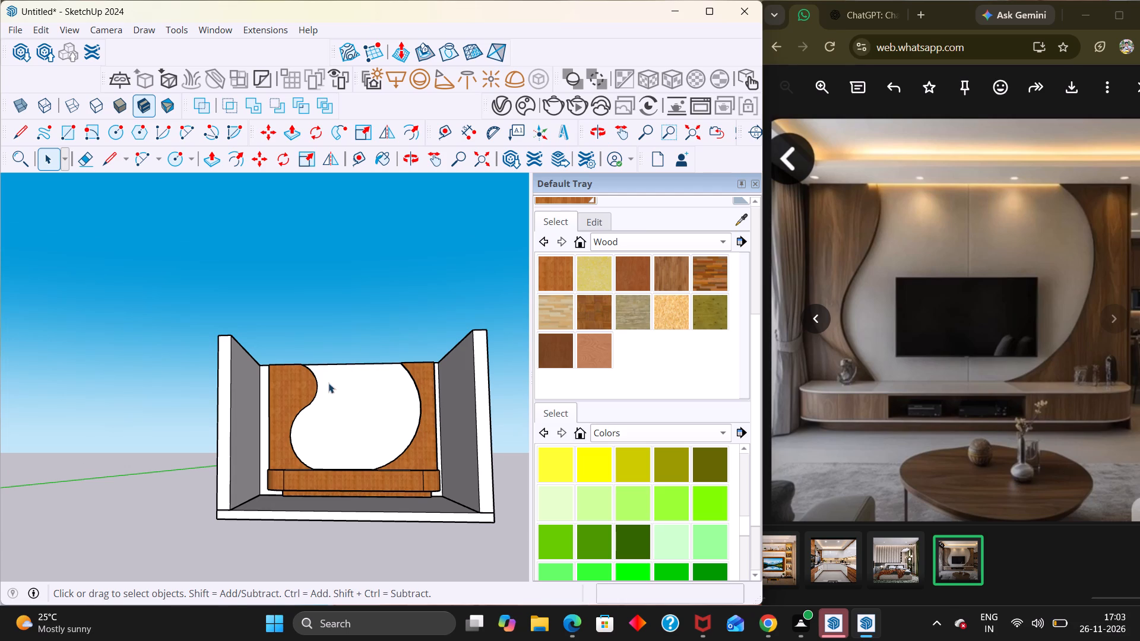
pyautogui.moveTo(328, 383); pyautogui.dragTo(340, 405, button='middle')
pyautogui.scroll(2, 340, 405)
pyautogui.moveTo(340, 405); pyautogui.dragTo(338, 452, button='middle')
pyautogui.scroll(1, 340, 405)
pyautogui.scroll(2, 374, 464)
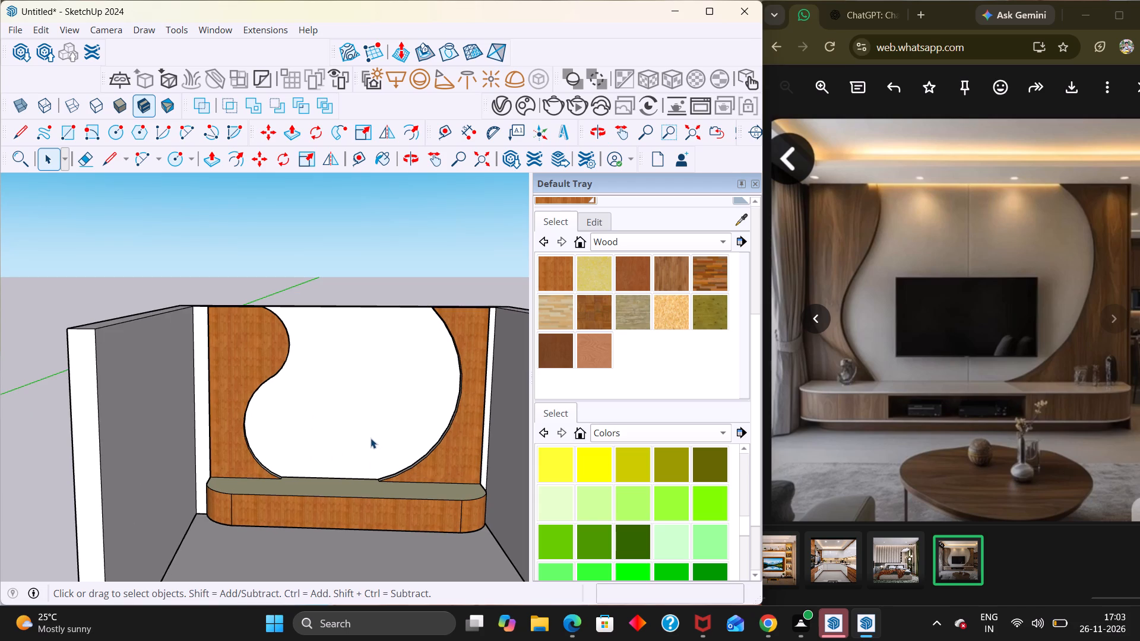
pyautogui.scroll(2, 387, 385)
pyautogui.moveTo(377, 379); pyautogui.dragTo(357, 443, button='middle')
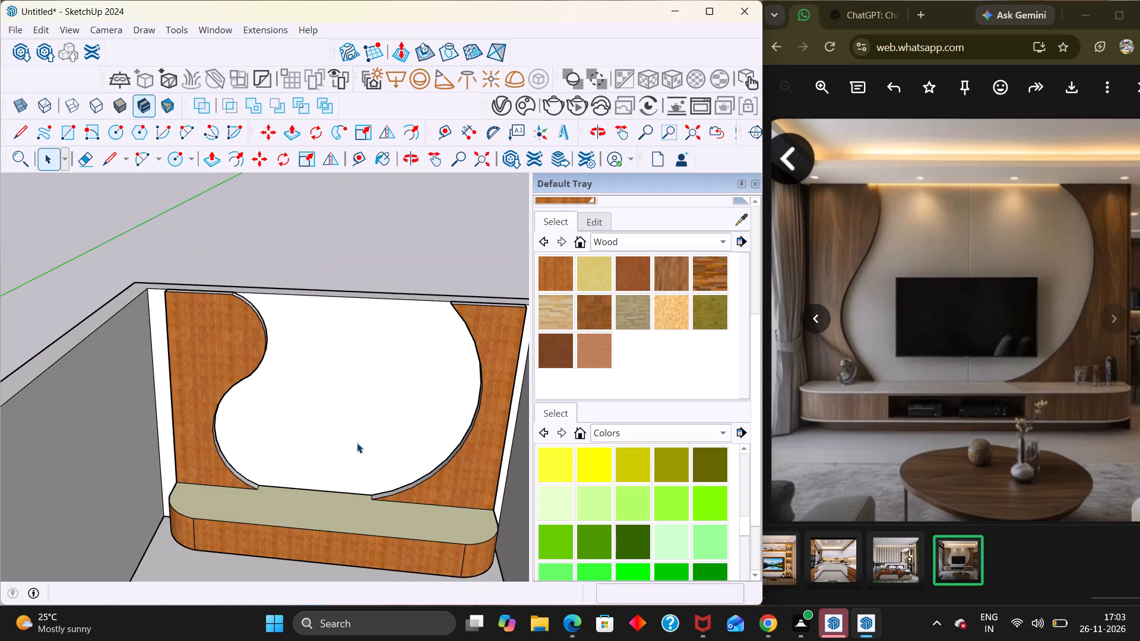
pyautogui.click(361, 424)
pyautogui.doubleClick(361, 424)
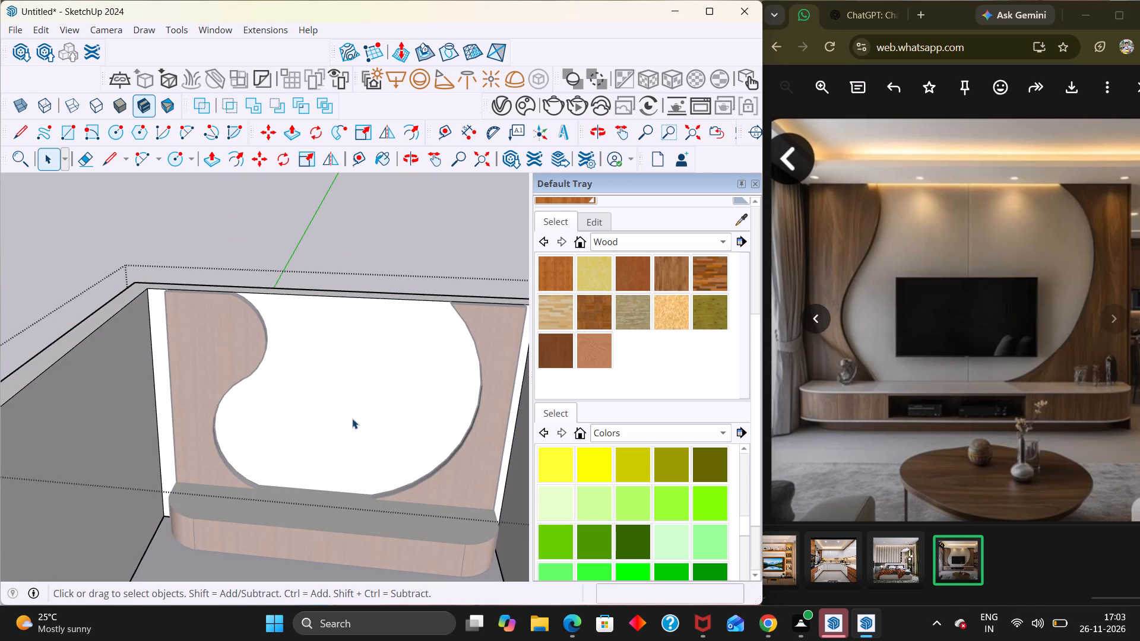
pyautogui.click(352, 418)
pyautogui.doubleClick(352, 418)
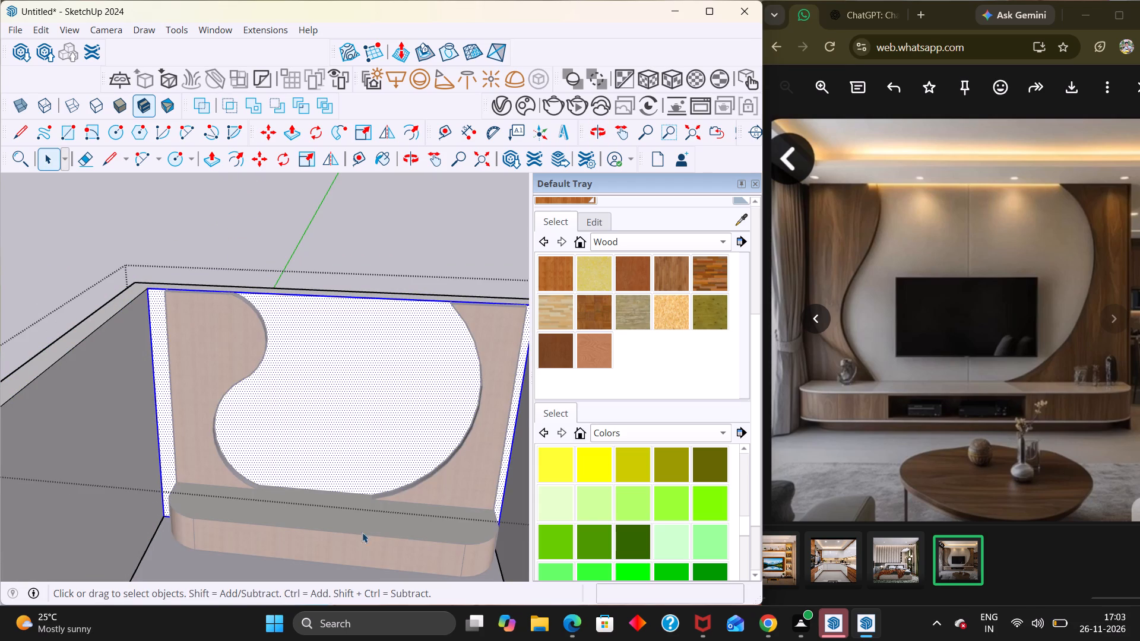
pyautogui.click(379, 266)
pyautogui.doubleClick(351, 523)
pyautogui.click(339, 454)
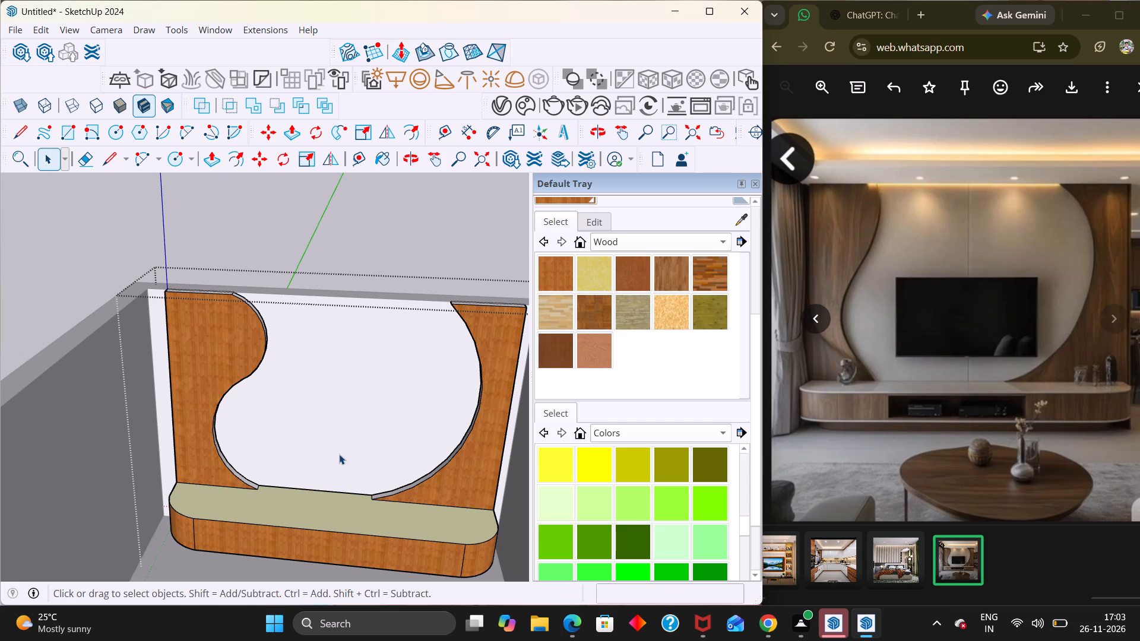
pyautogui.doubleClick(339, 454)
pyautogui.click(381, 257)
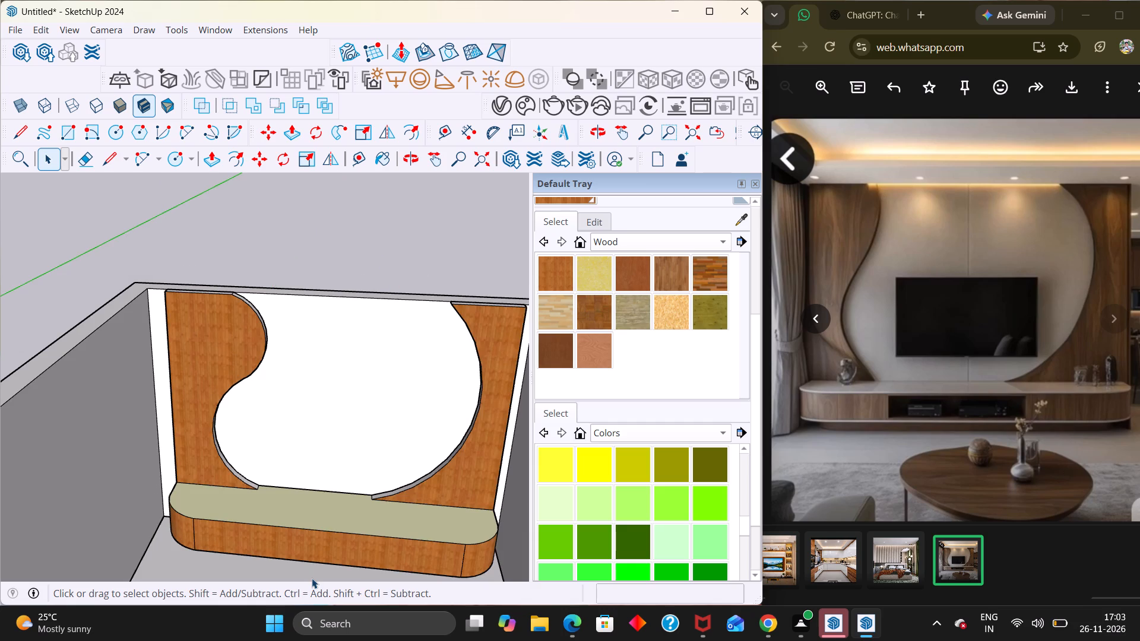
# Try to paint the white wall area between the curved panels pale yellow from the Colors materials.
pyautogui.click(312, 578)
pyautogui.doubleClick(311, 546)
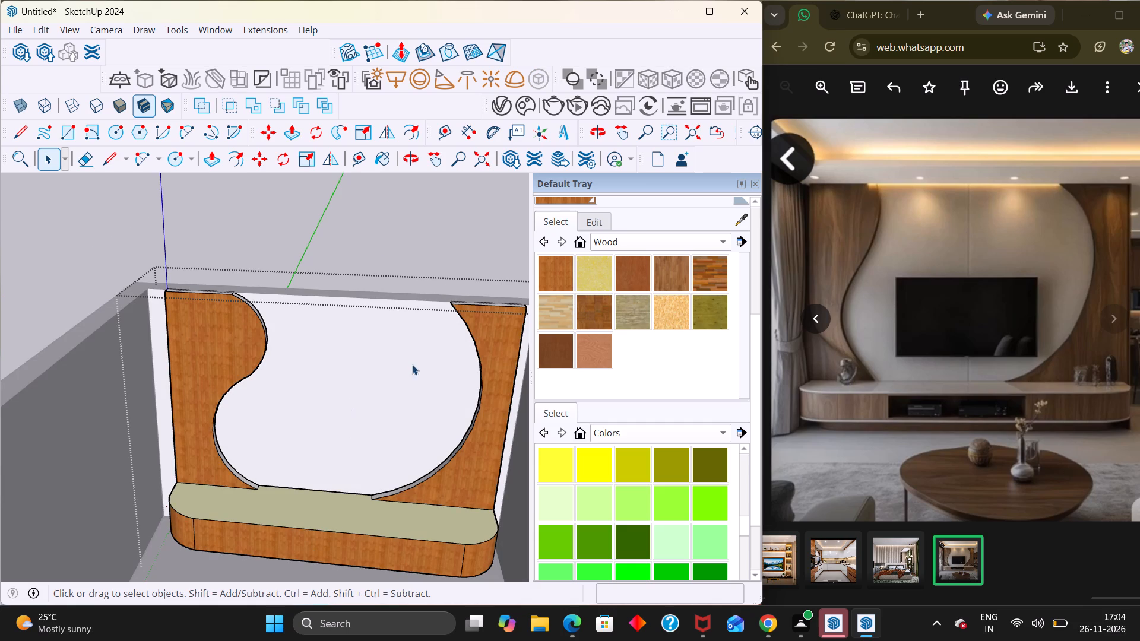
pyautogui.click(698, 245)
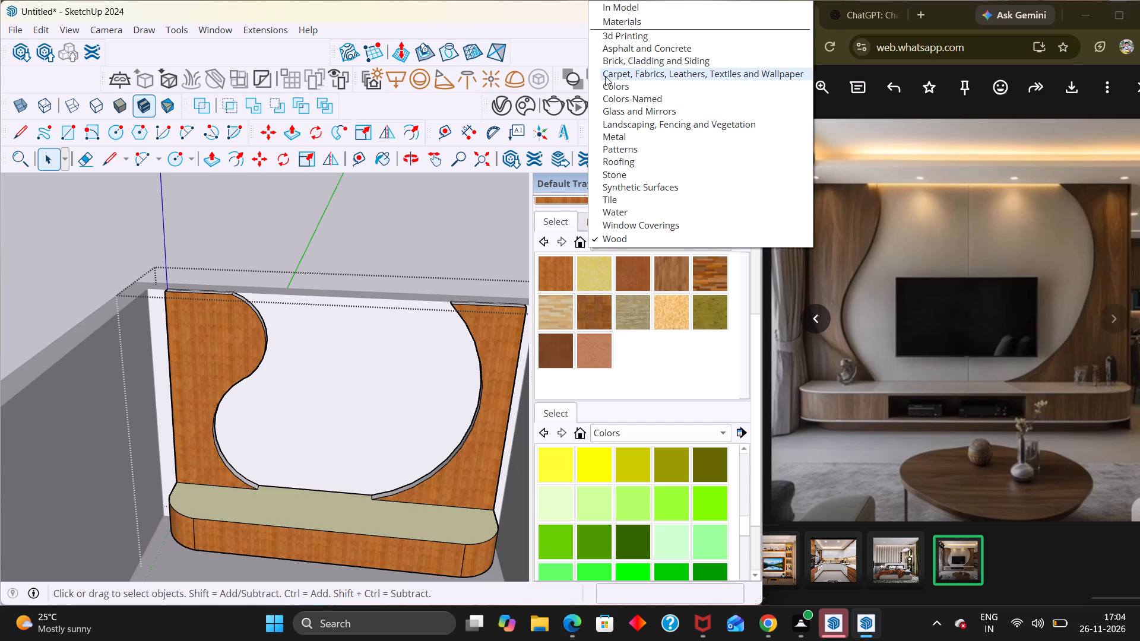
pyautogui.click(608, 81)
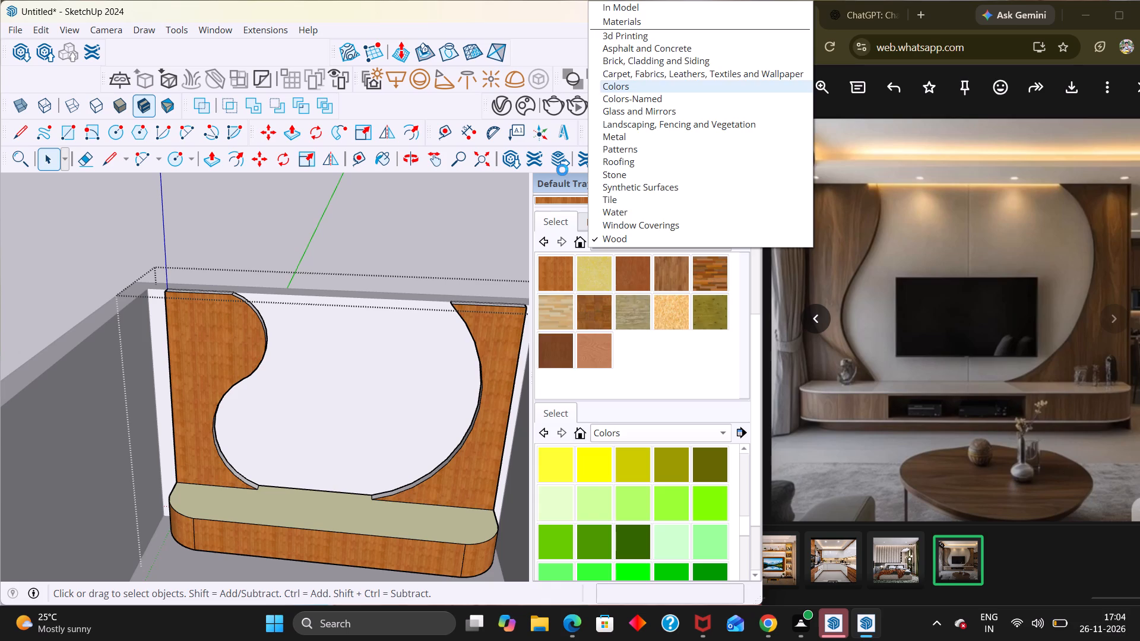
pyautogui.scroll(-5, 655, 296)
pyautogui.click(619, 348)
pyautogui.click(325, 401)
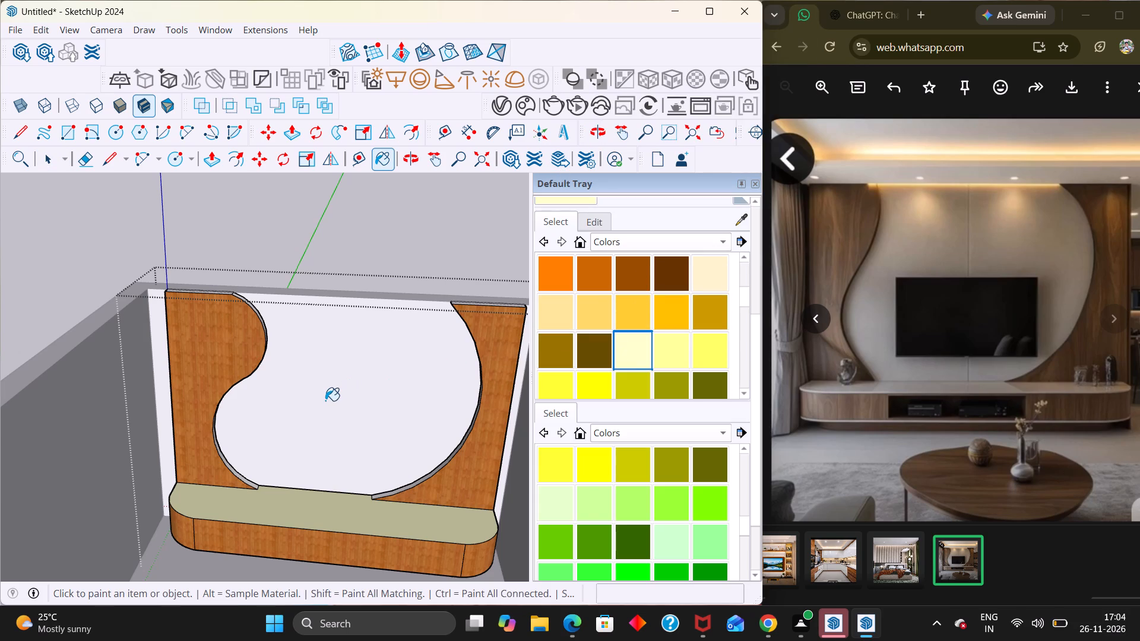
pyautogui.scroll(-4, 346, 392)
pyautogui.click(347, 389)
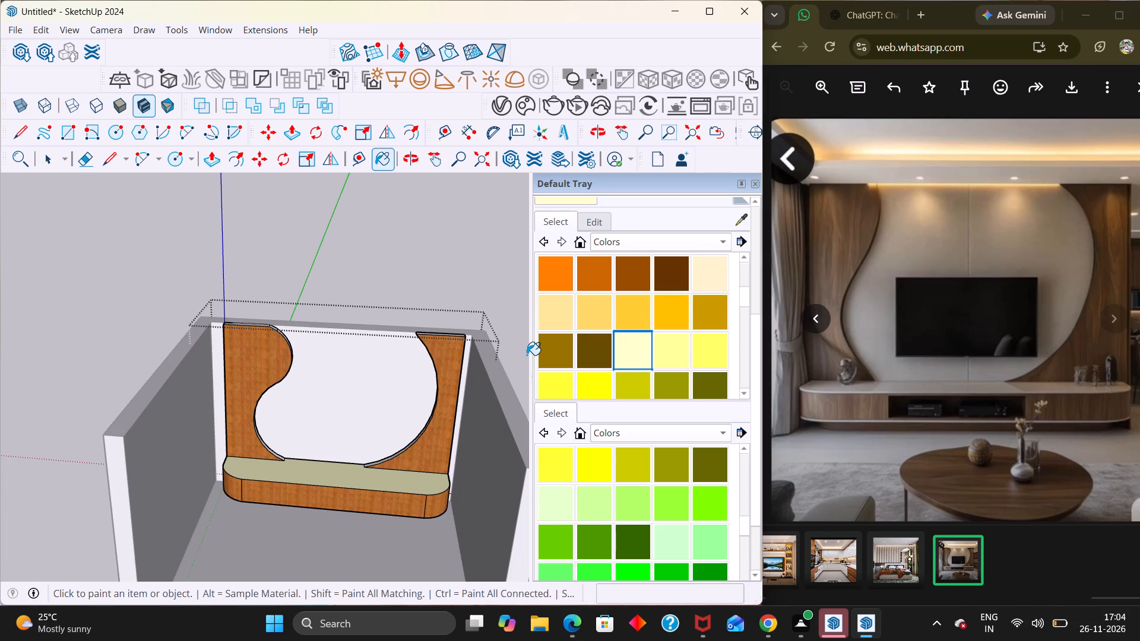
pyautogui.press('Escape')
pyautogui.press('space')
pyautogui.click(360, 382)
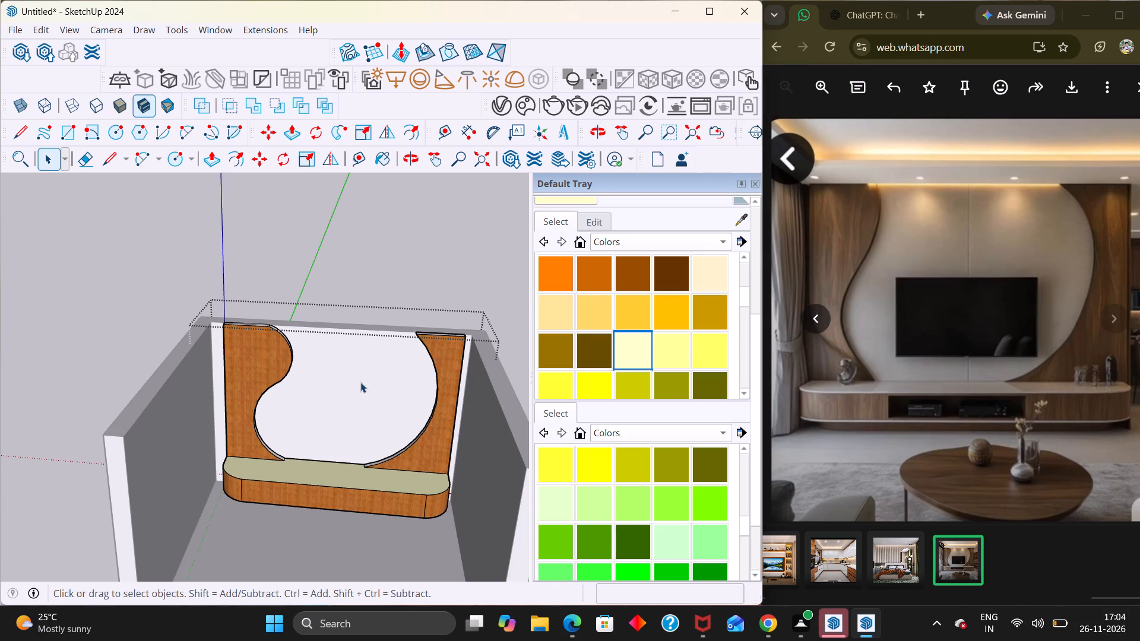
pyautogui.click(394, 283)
# Open the room walls group and test light orange, pale yellow, pale green and finally pale cyan on the back wall face.
pyautogui.doubleClick(487, 372)
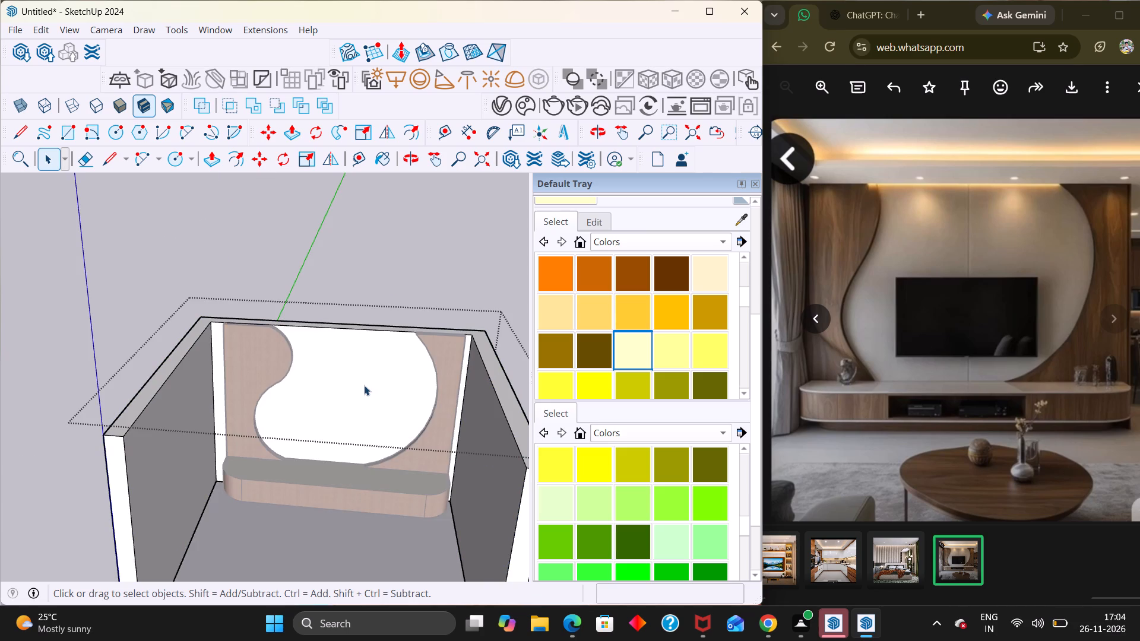
pyautogui.click(364, 385)
pyautogui.click(591, 323)
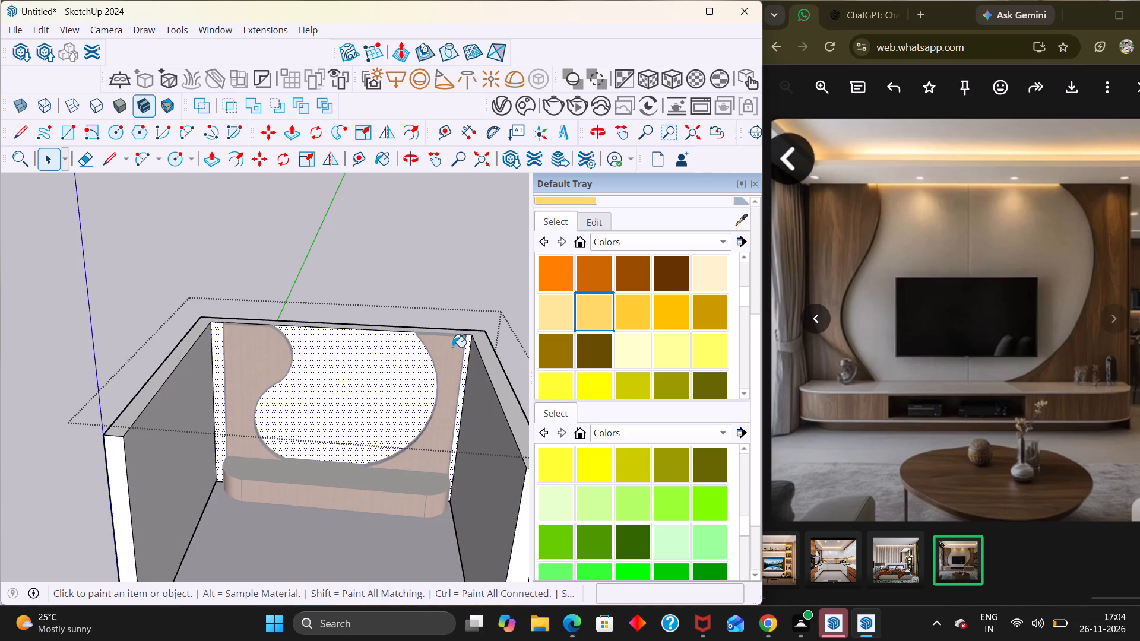
pyautogui.click(330, 388)
pyautogui.click(644, 345)
pyautogui.click(379, 375)
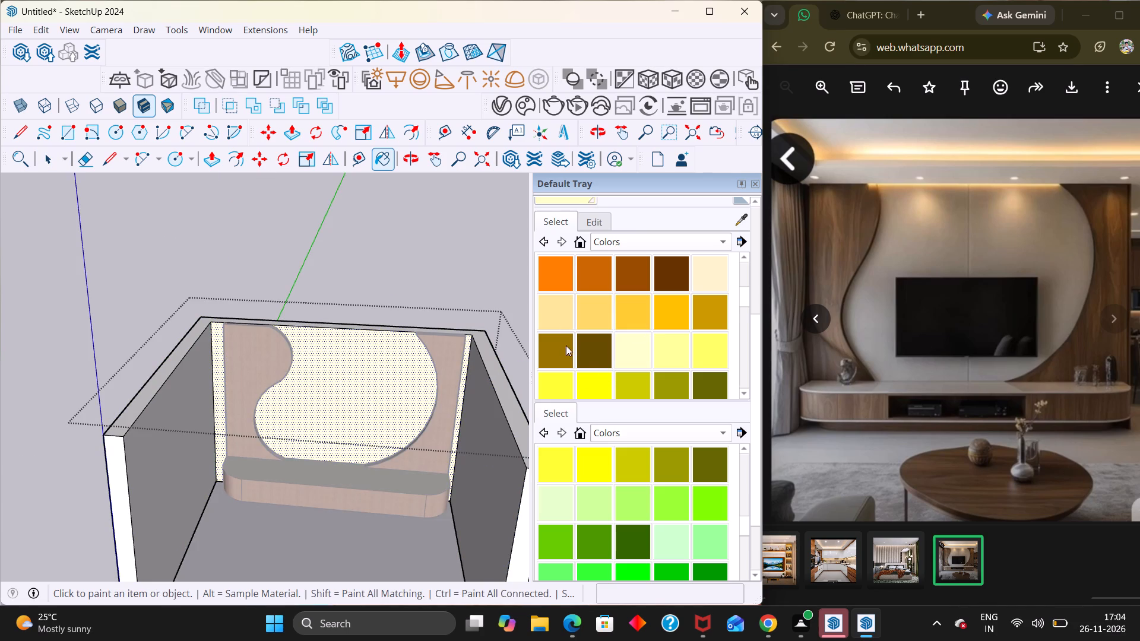
pyautogui.scroll(-2, 570, 344)
pyautogui.click(560, 346)
pyautogui.click(308, 382)
pyautogui.scroll(-3, 600, 367)
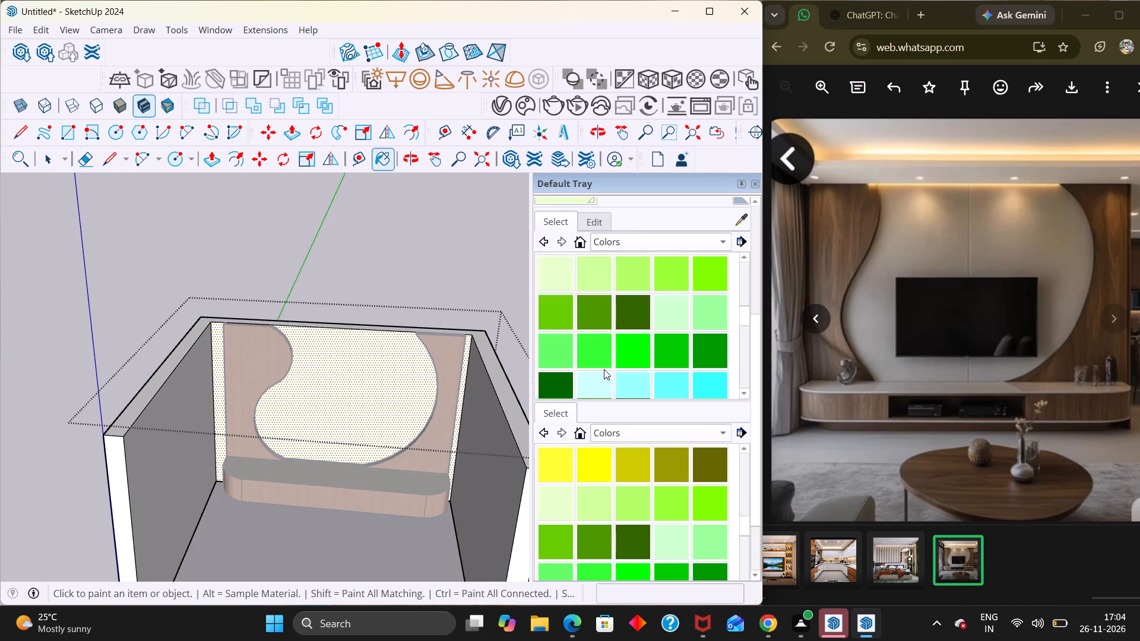
pyautogui.click(597, 363)
pyautogui.click(373, 391)
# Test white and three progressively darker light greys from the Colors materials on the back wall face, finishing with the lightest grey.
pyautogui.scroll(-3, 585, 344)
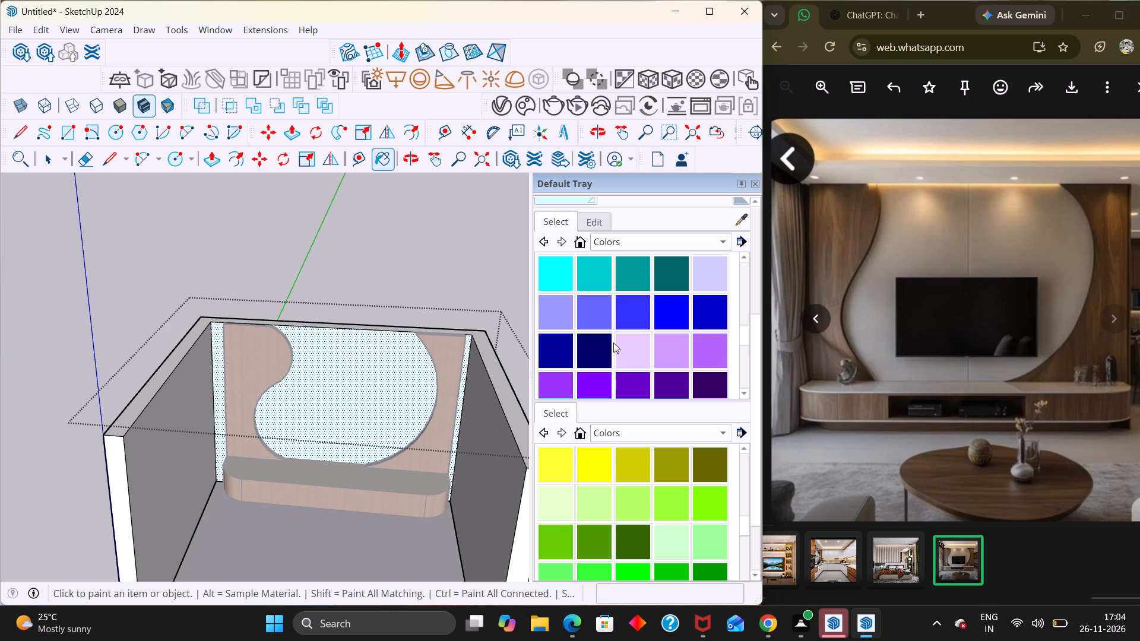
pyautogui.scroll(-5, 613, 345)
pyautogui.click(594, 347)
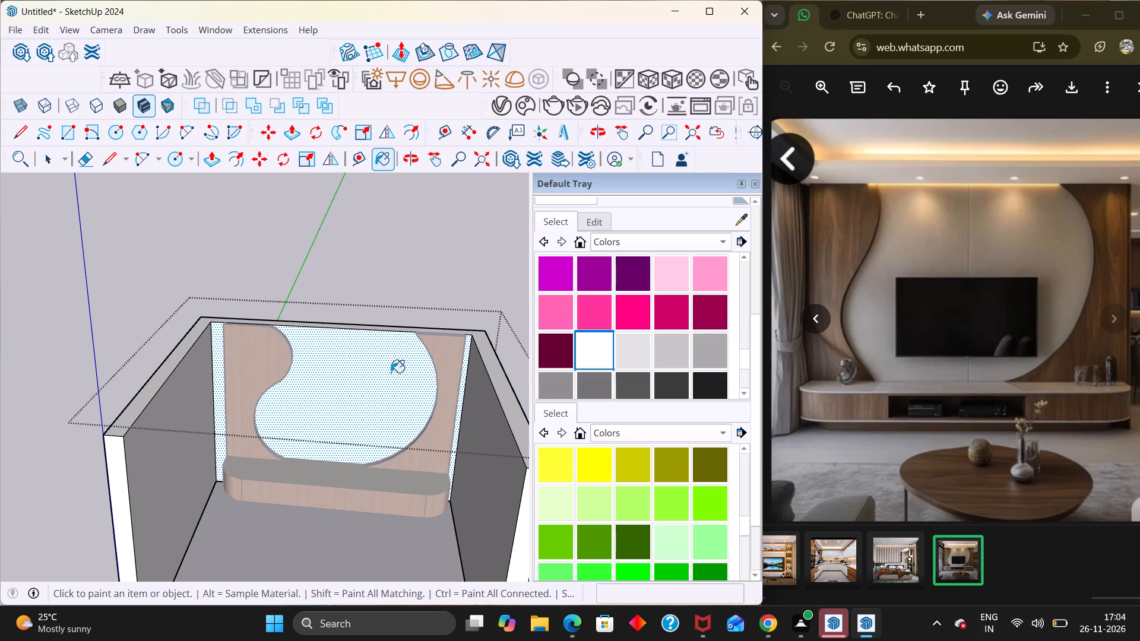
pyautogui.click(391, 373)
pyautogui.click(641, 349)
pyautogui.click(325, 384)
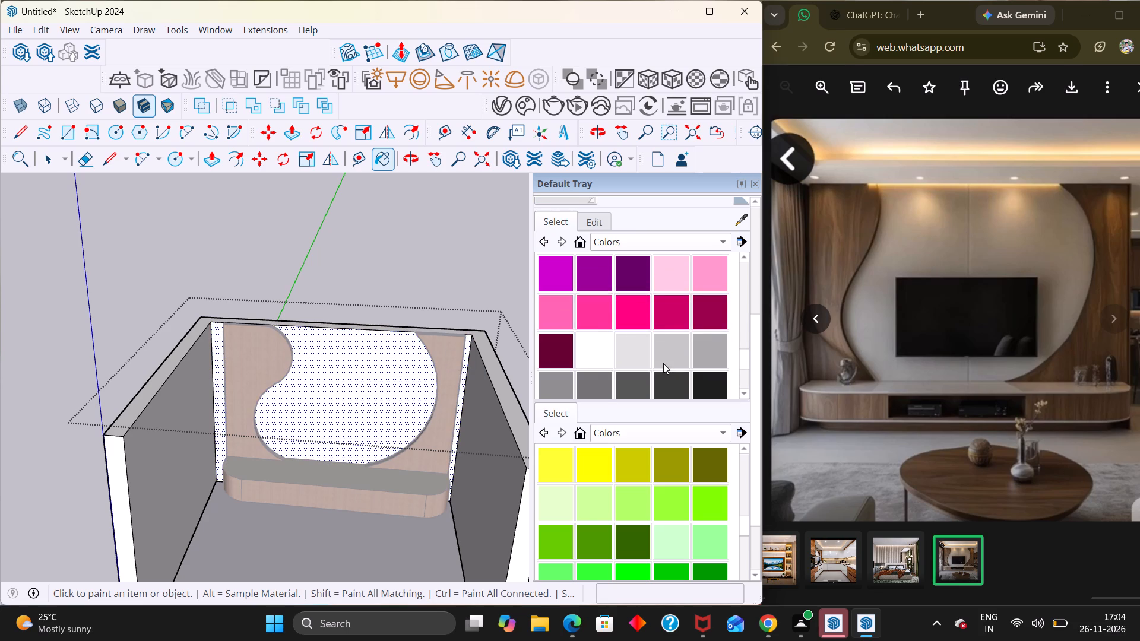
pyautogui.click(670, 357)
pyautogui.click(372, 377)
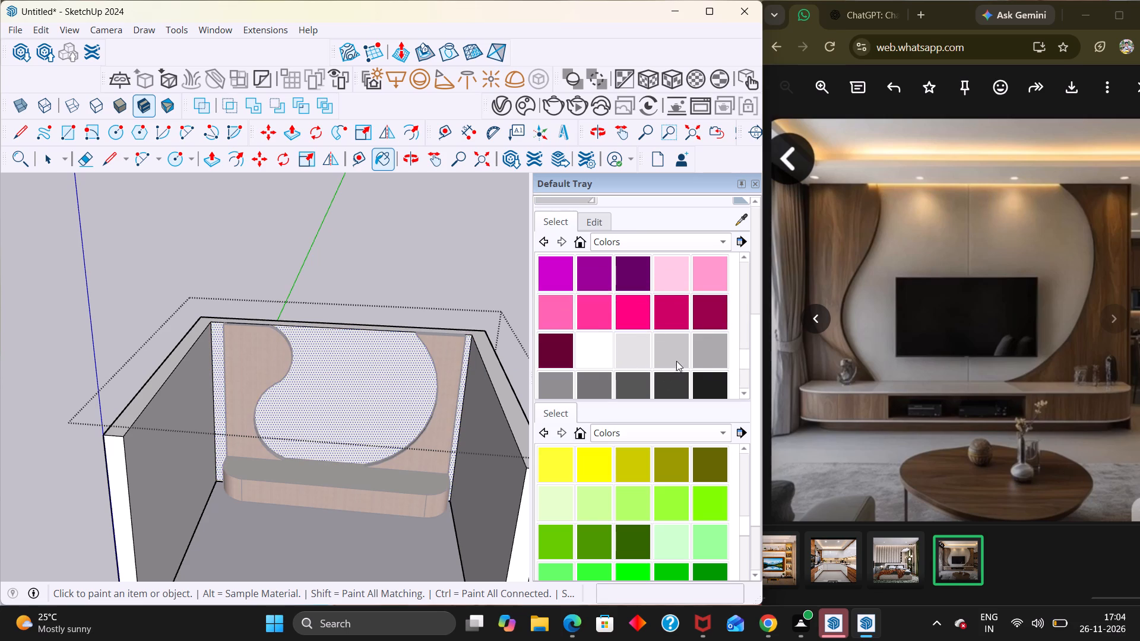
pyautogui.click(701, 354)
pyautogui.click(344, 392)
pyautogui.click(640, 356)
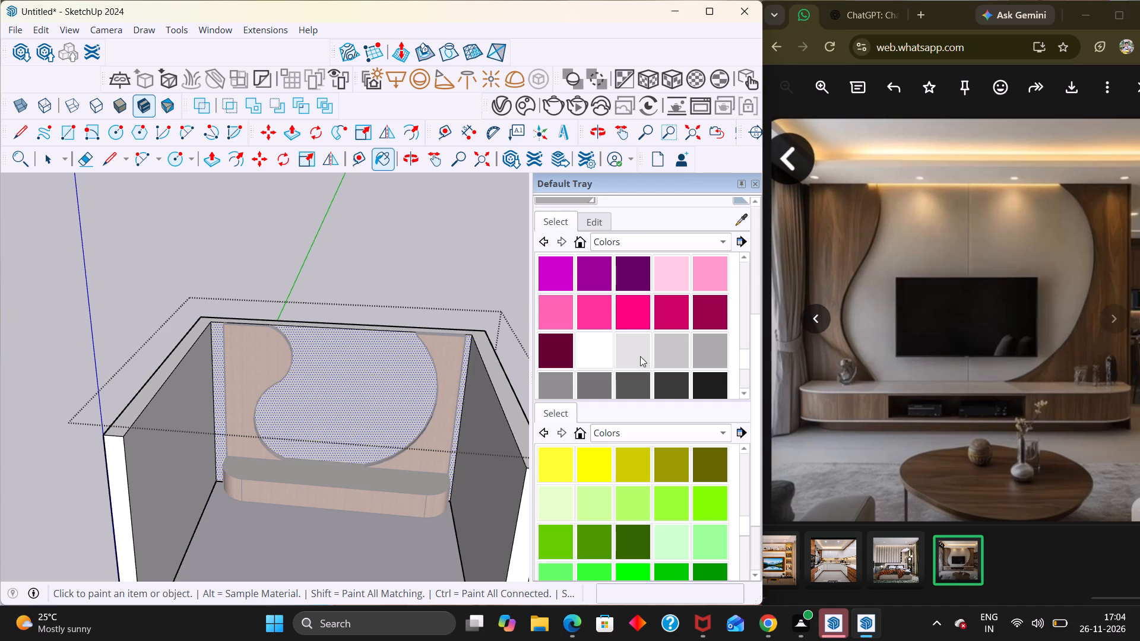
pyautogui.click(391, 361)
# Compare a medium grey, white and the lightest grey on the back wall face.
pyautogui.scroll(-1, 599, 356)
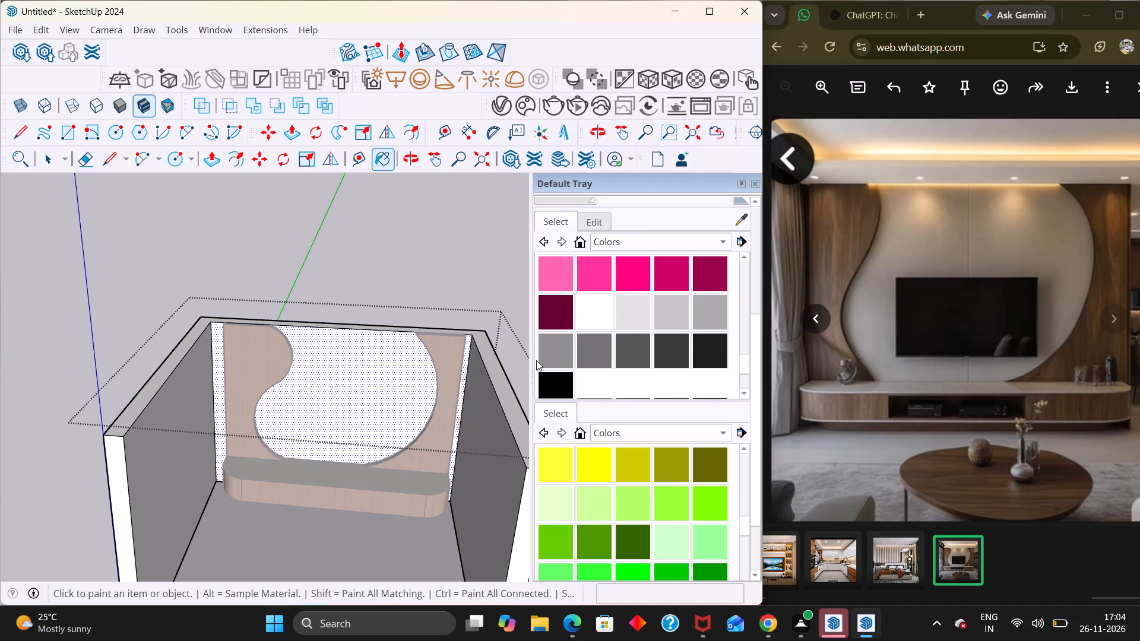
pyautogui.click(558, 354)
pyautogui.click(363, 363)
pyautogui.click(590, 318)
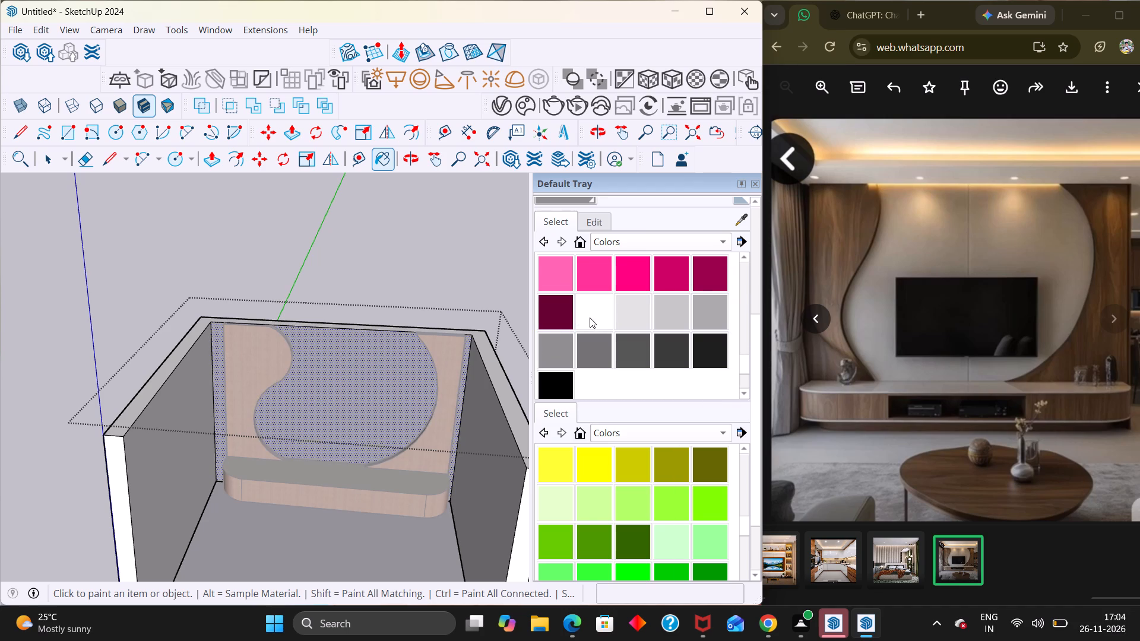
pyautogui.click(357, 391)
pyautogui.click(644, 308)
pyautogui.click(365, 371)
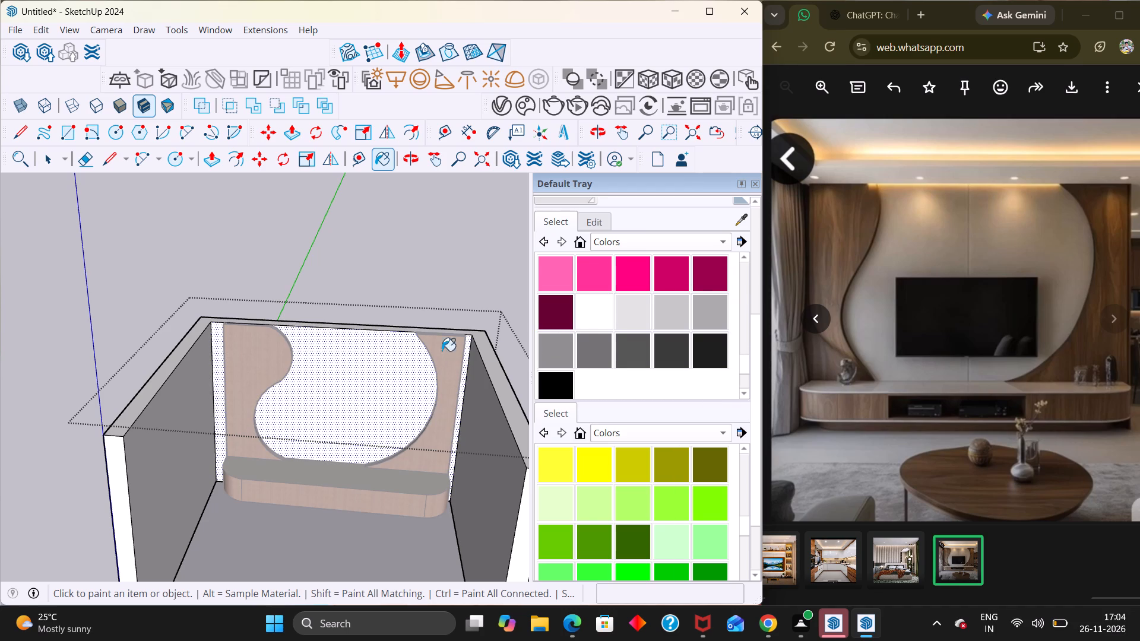
# Paint the back wall face with the second-lightest grey from the Colors materials and close the room walls group.
pyautogui.click(682, 313)
pyautogui.click(334, 341)
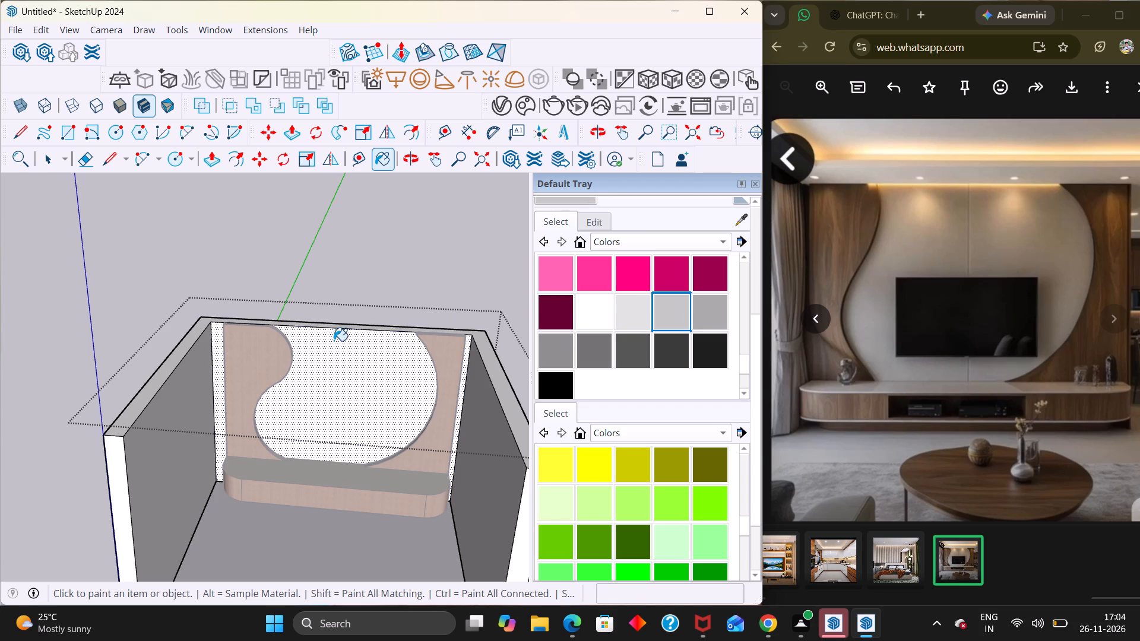
pyautogui.press('space')
pyautogui.click(413, 266)
# Examine the painted back wall together with the wood panels and console from above and from the front.
pyautogui.scroll(-2, 425, 350)
pyautogui.moveTo(407, 378); pyautogui.dragTo(406, 366, button='middle')
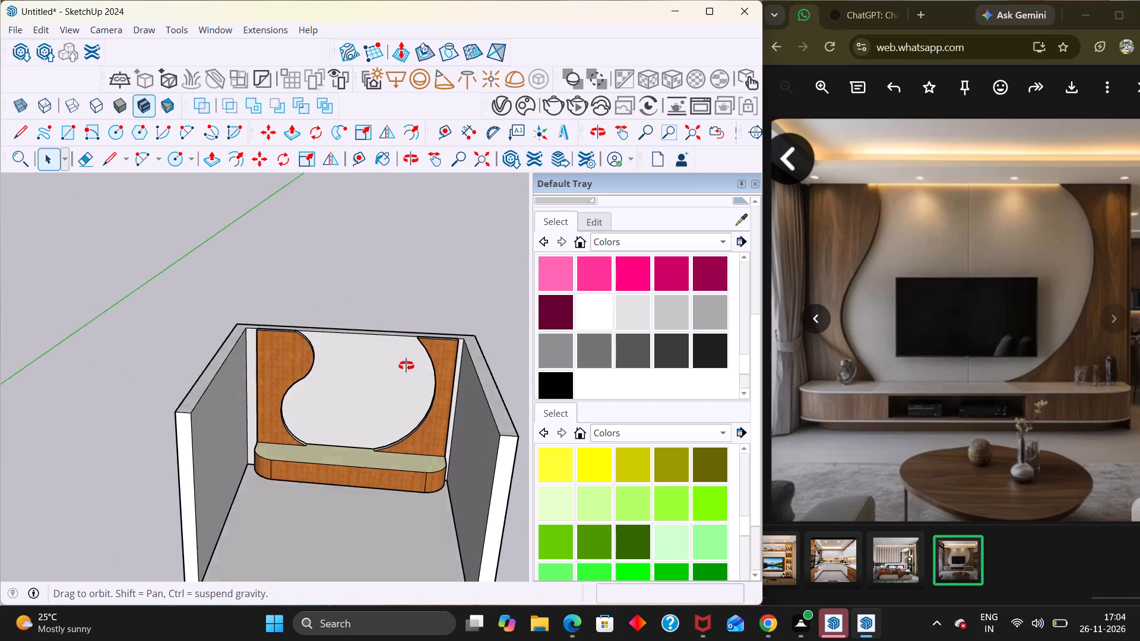
pyautogui.moveTo(406, 366); pyautogui.dragTo(407, 323, button='middle')
pyautogui.scroll(3, 406, 323)
pyautogui.moveTo(306, 398); pyautogui.dragTo(347, 379, button='middle')
pyautogui.scroll(2, 347, 379)
pyautogui.moveTo(347, 379); pyautogui.dragTo(348, 385, button='middle')
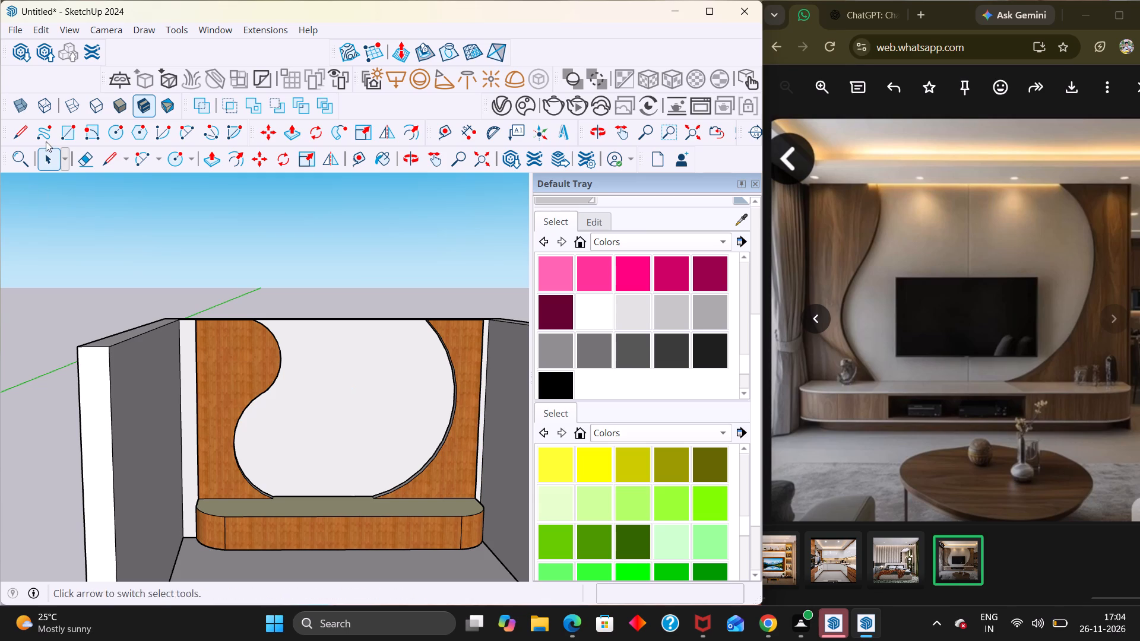
# Search 3D Warehouse for TV models with the term "TV".
pyautogui.click(21, 49)
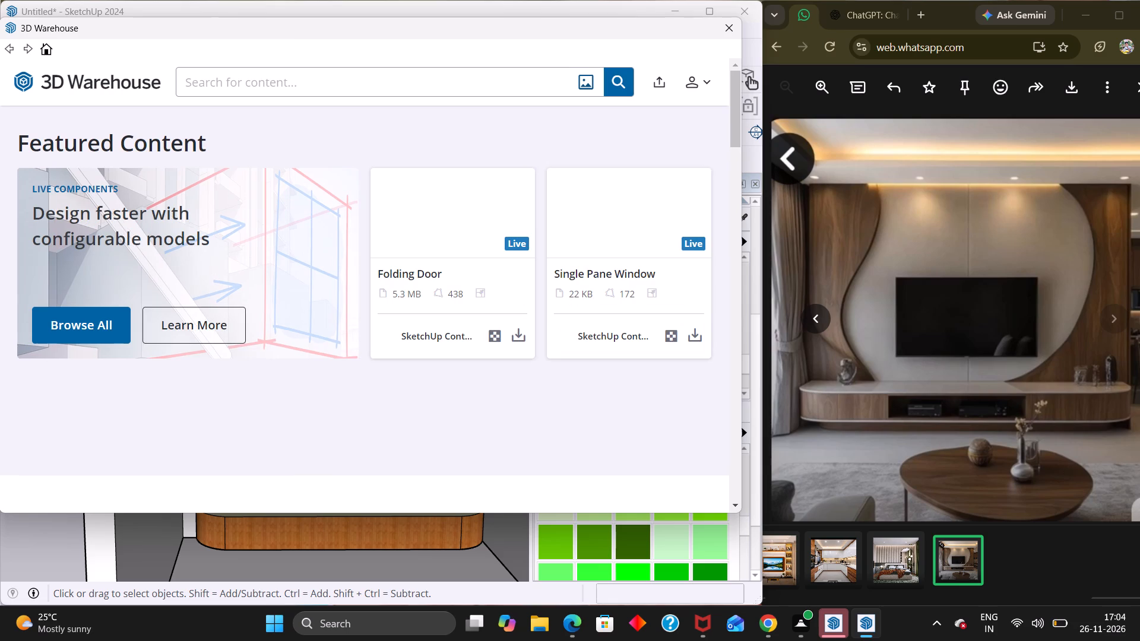
pyautogui.click(224, 74)
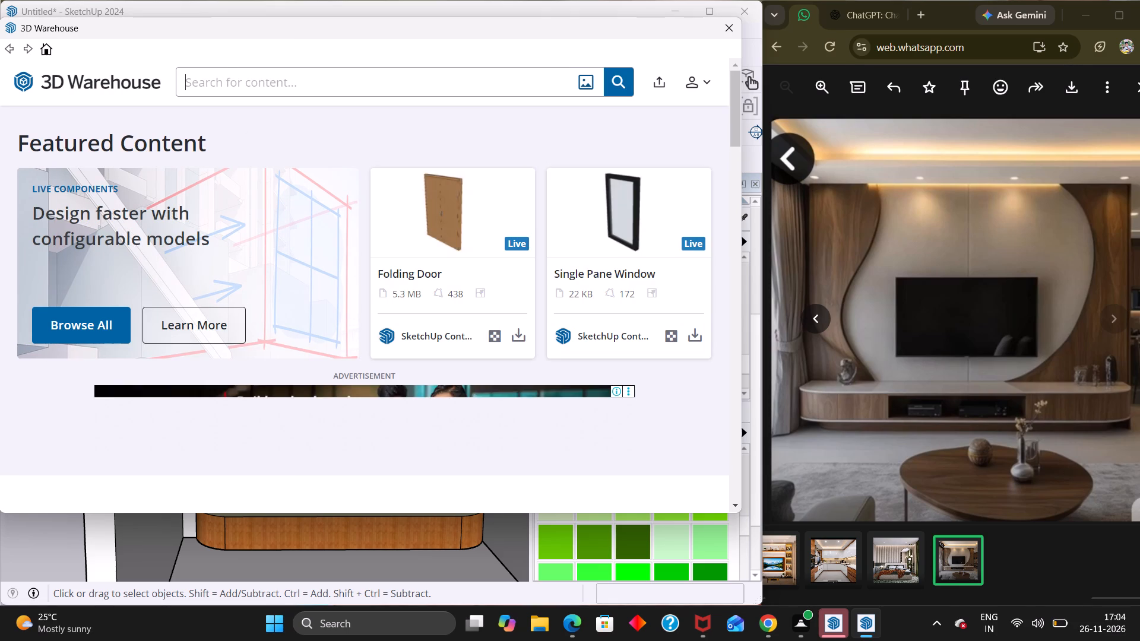
pyautogui.write('TV YBIT')
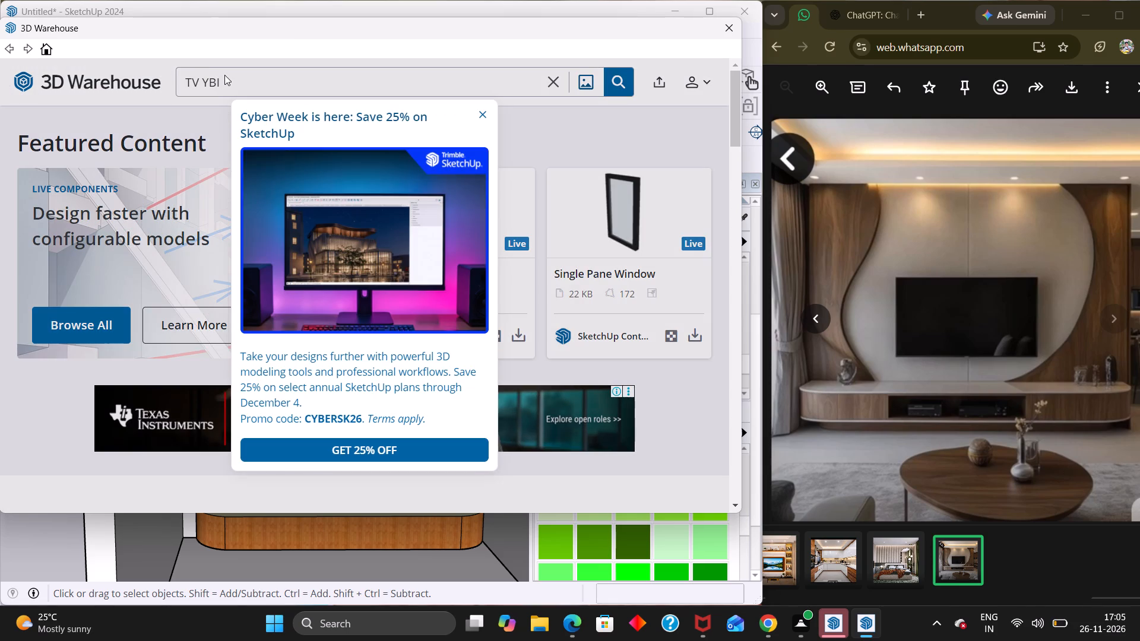
pyautogui.click(483, 125)
pyautogui.click(334, 93)
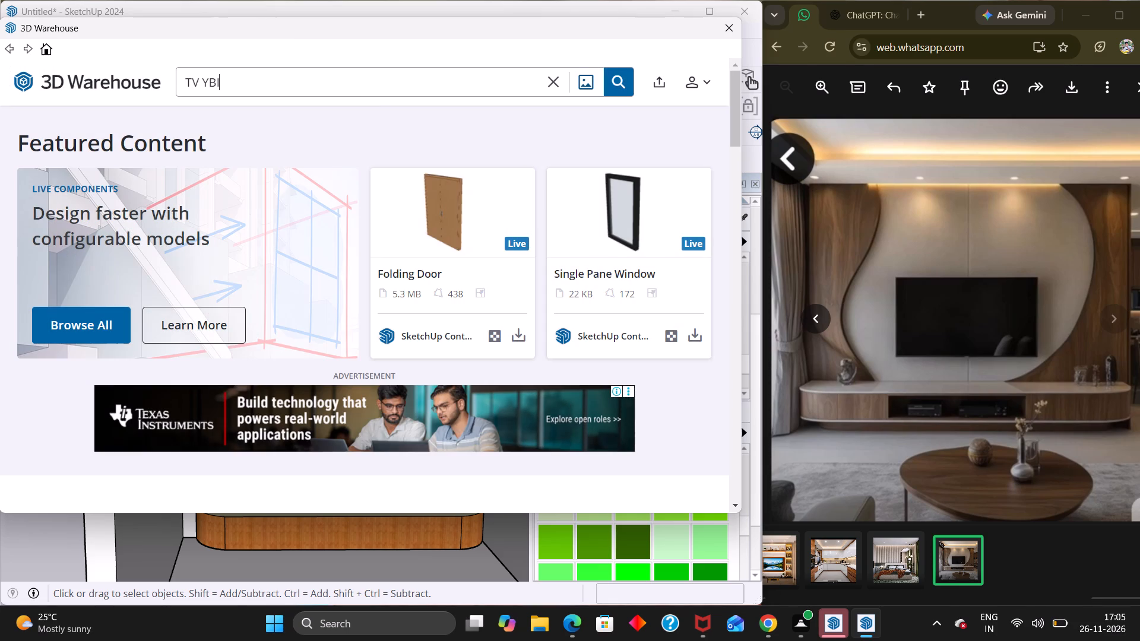
pyautogui.press('BackSpace')
pyautogui.press('BackSpace')
pyautogui.press('BackSpace')
pyautogui.write('UNI')
pyautogui.press('t')
pyautogui.press('\\')
pyautogui.press('BackSpace')
pyautogui.press('BackSpace')
pyautogui.press('BackSpace')
pyautogui.press('BackSpace')
pyautogui.press('BackSpace')
pyautogui.press('Return')
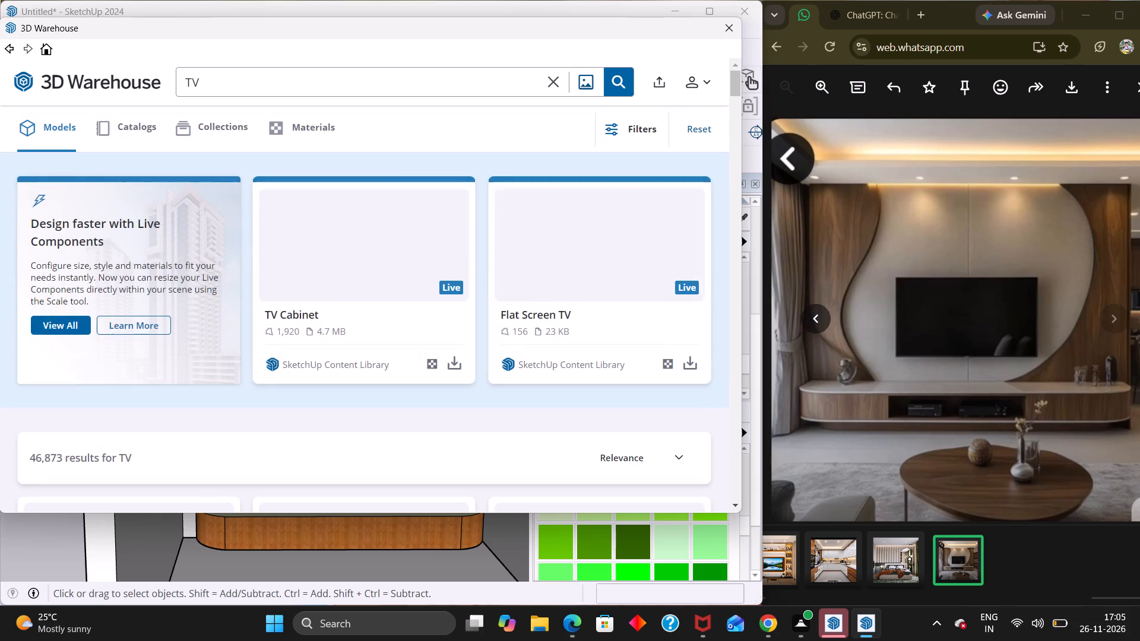
# Load the "TV" model that combines a black flat screen with a long wood-fronted media console directly into the model.
pyautogui.scroll(-2, 475, 365)
pyautogui.scroll(-1, 441, 325)
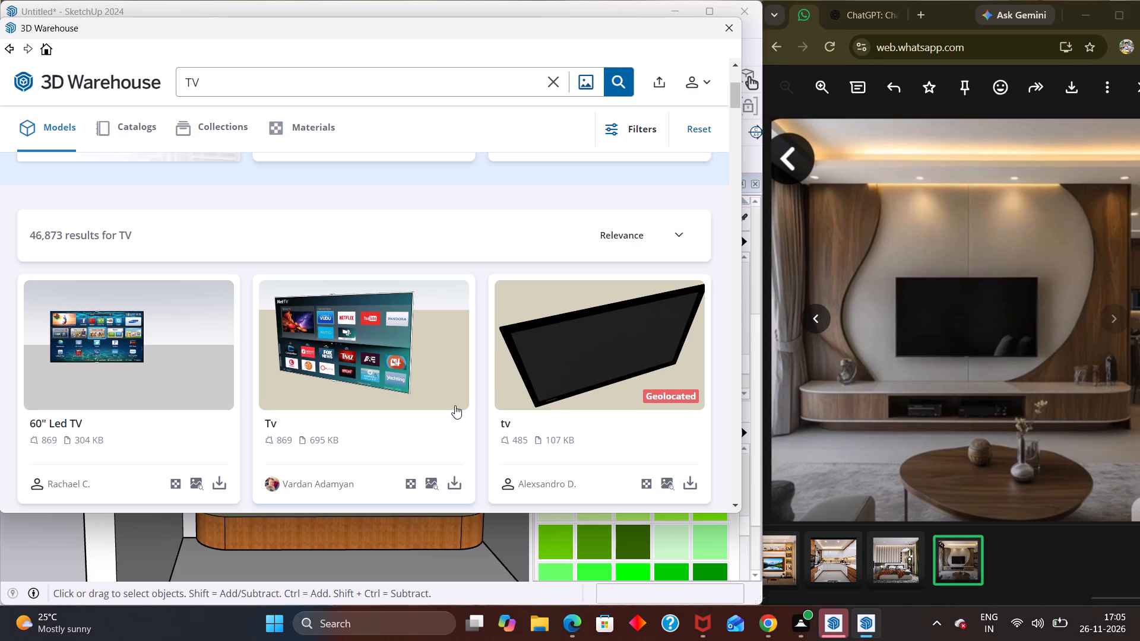
pyautogui.scroll(-3, 372, 380)
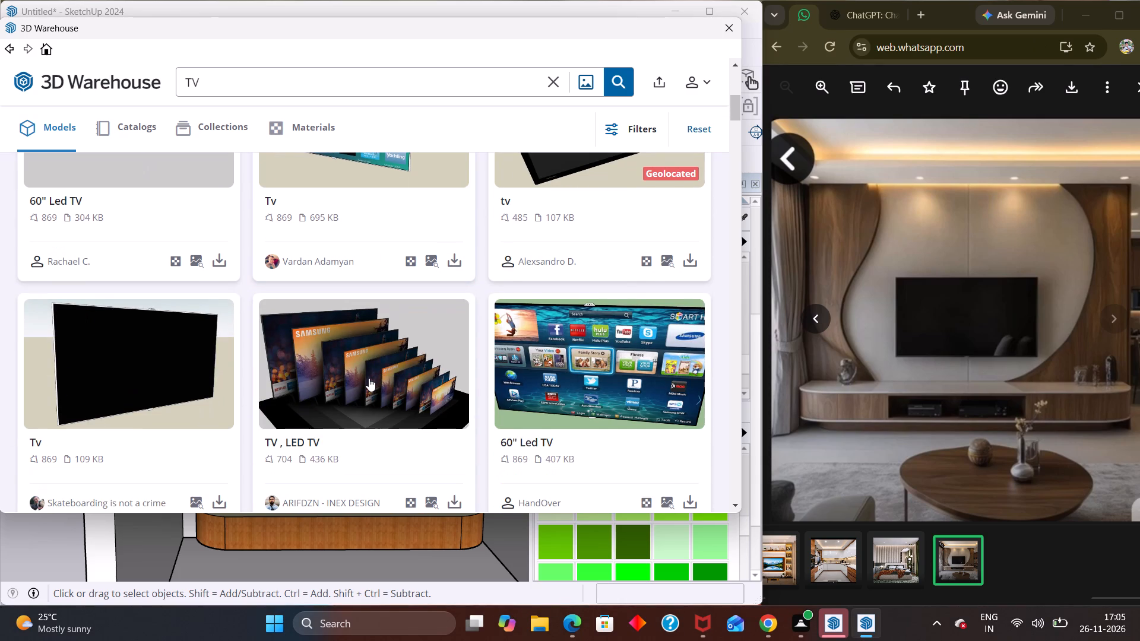
pyautogui.scroll(-11, 369, 378)
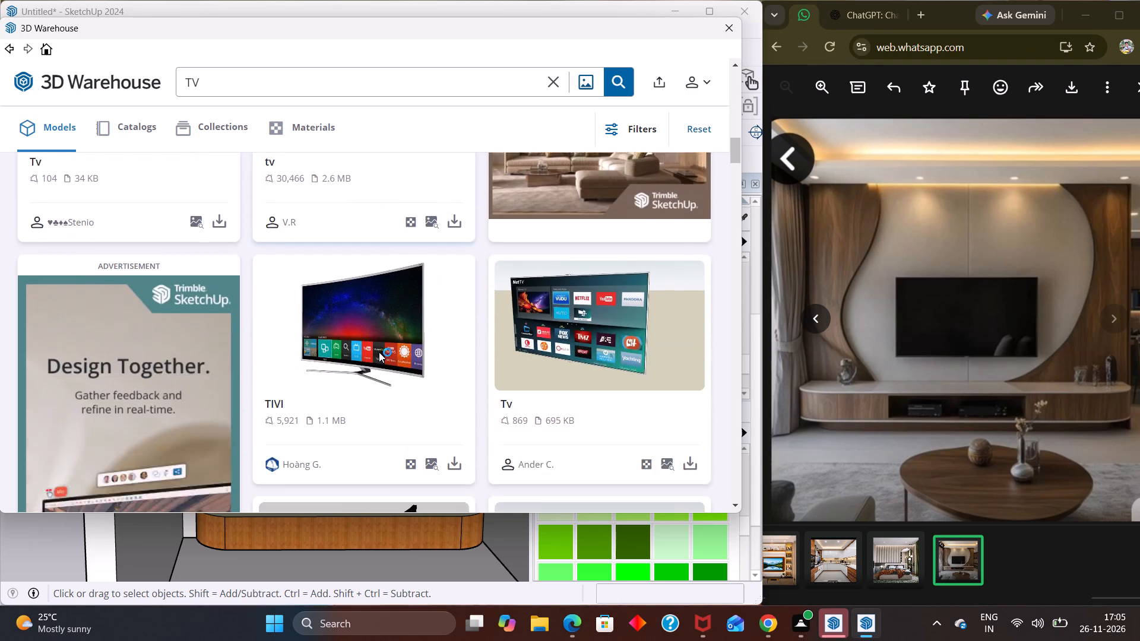
pyautogui.scroll(-9, 379, 352)
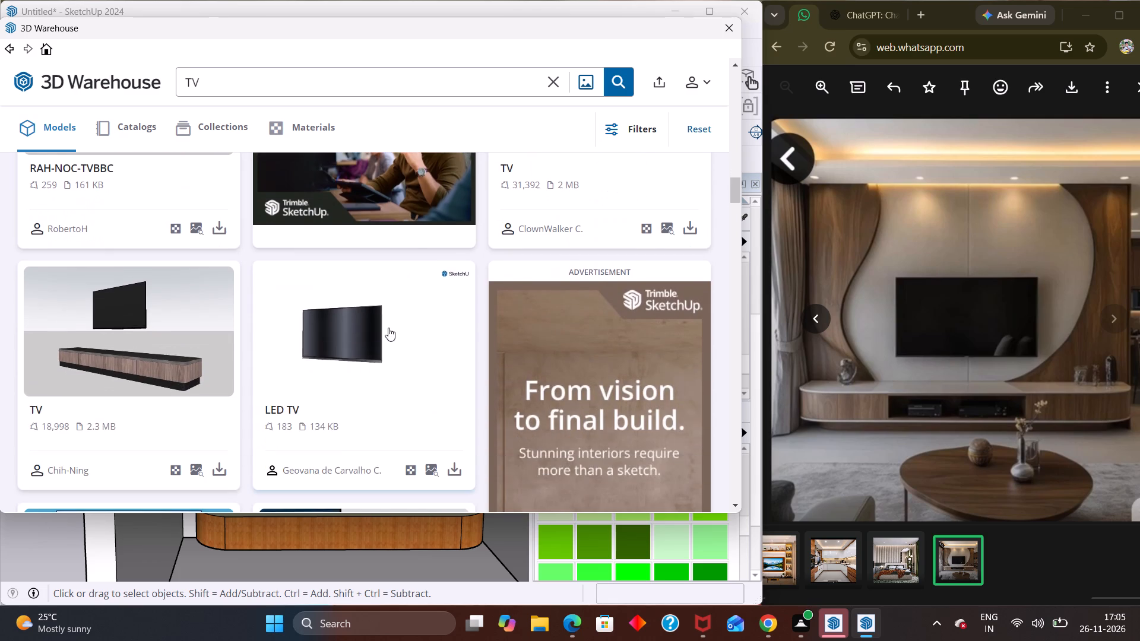
pyautogui.scroll(-1, 393, 332)
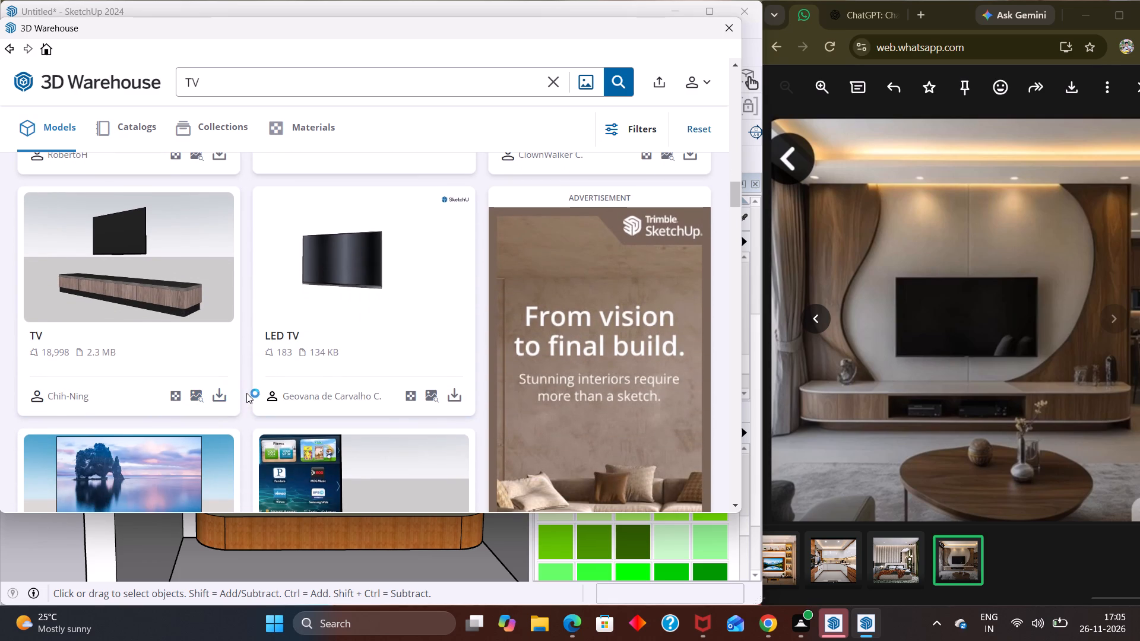
pyautogui.click(224, 392)
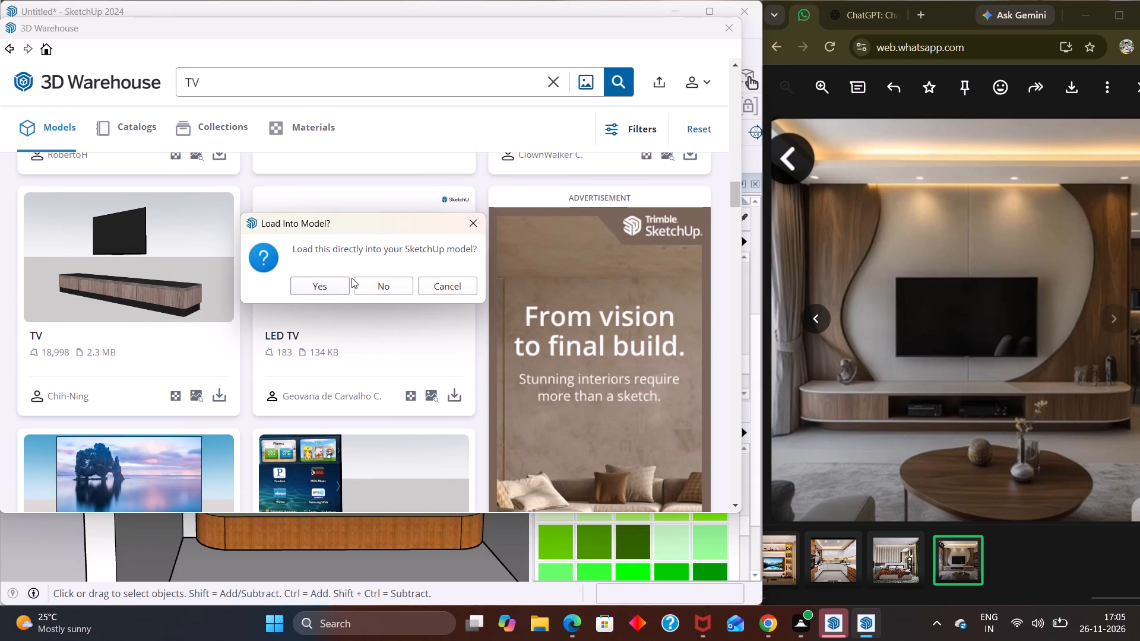
pyautogui.click(316, 283)
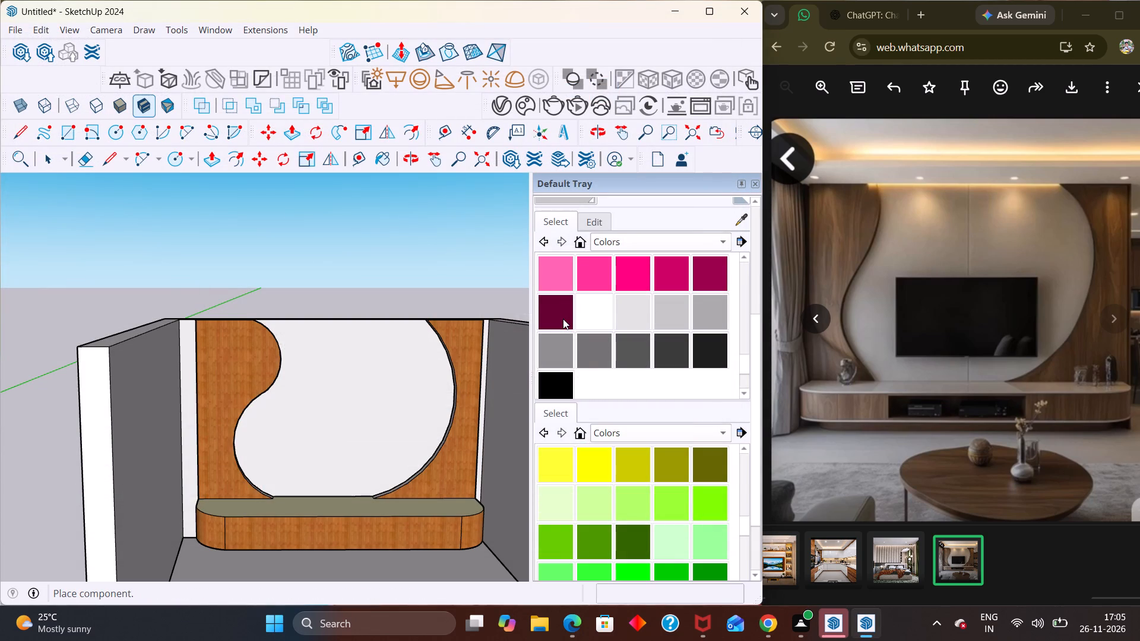
# Place the loaded TV and media console component on the ground beside the open front of the room.
pyautogui.scroll(-4, 739, 285)
pyautogui.scroll(-2, 460, 394)
pyautogui.scroll(-2, 311, 437)
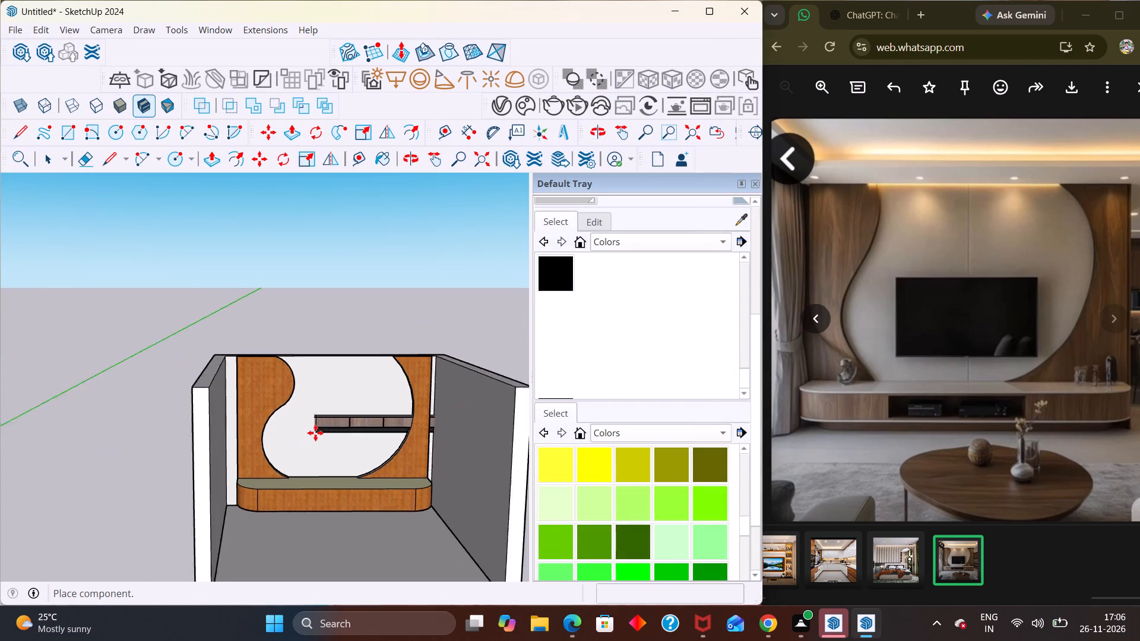
pyautogui.scroll(-13, 315, 433)
pyautogui.click(411, 522)
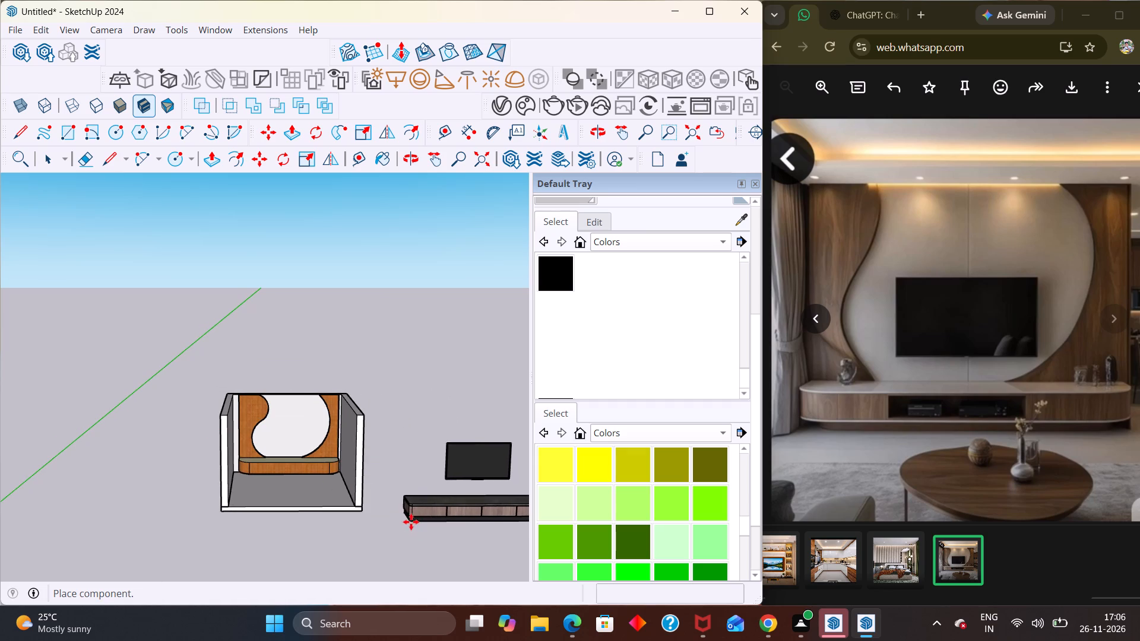
pyautogui.scroll(-5, 288, 521)
pyautogui.press('space')
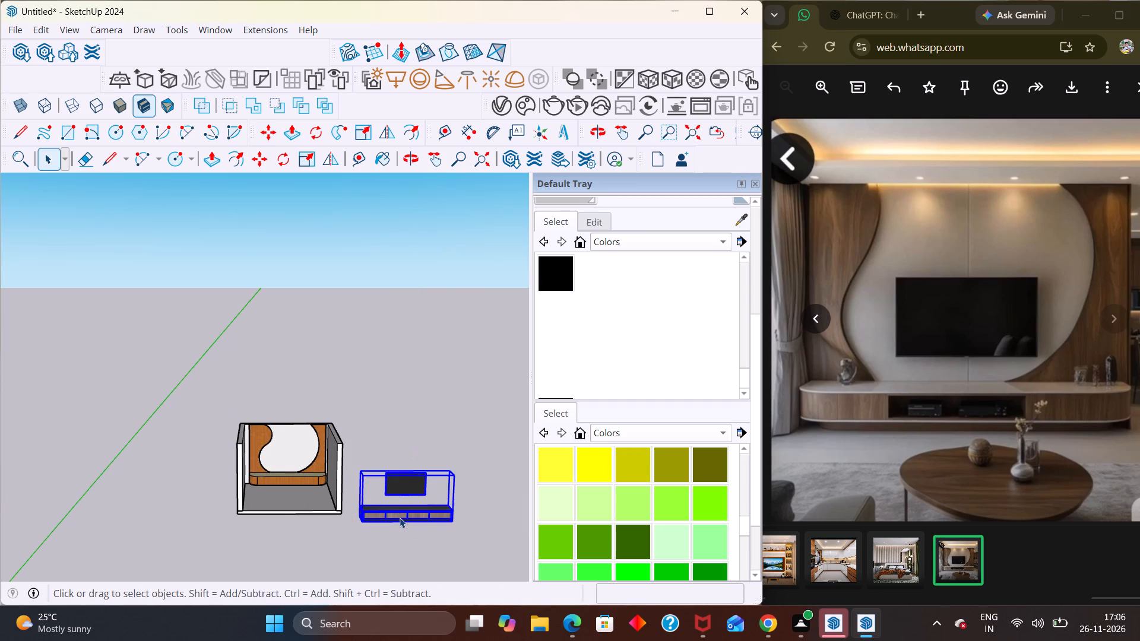
# Open the imported component and delete its media console, keeping only the TV screen.
pyautogui.doubleClick(399, 518)
pyautogui.scroll(5, 401, 514)
pyautogui.click(383, 520)
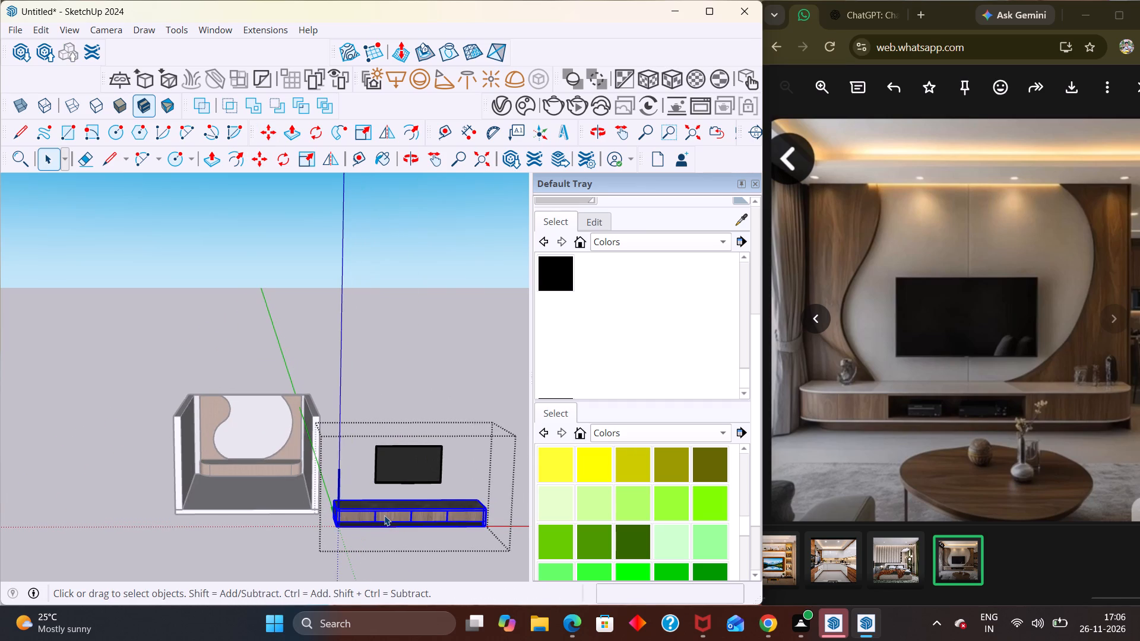
pyautogui.press('Delete')
# Move the TV screen about 41' 9 1/2" from outside the room onto the back wall, just above the console.
pyautogui.click(411, 458)
pyautogui.press('m')
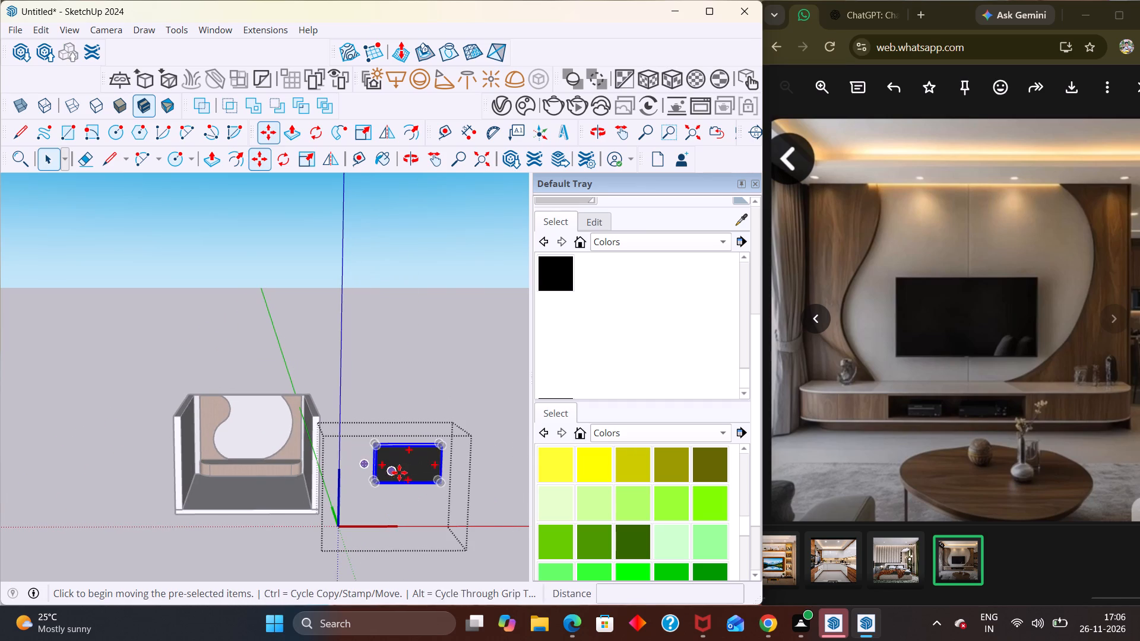
pyautogui.click(443, 487)
pyautogui.scroll(7, 287, 446)
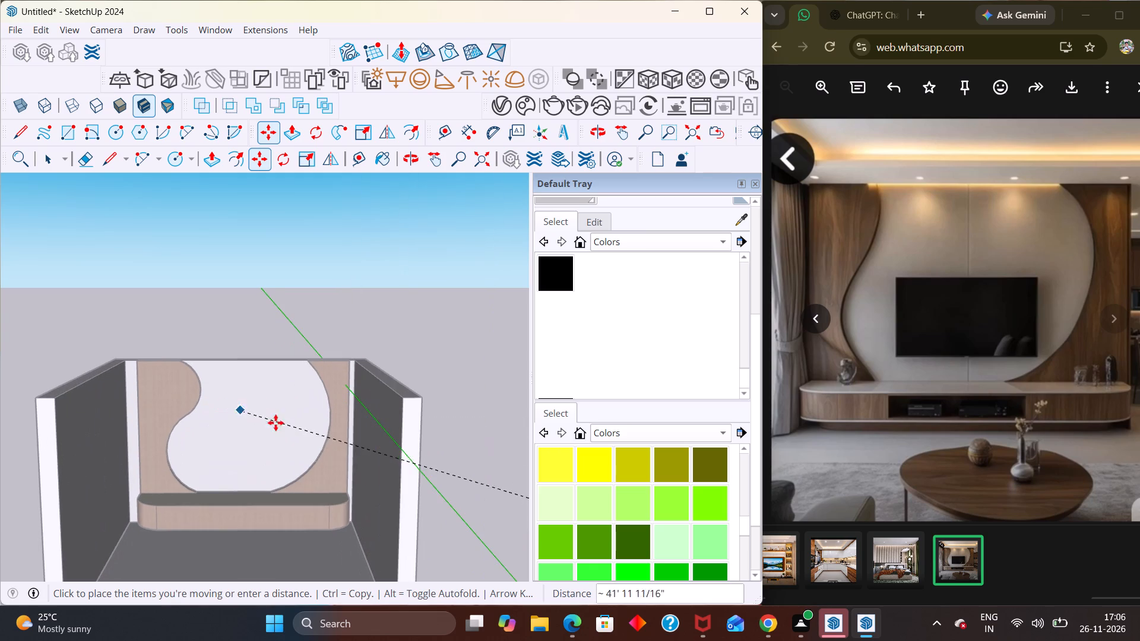
pyautogui.moveTo(264, 450); pyautogui.dragTo(117, 576, button='middle')
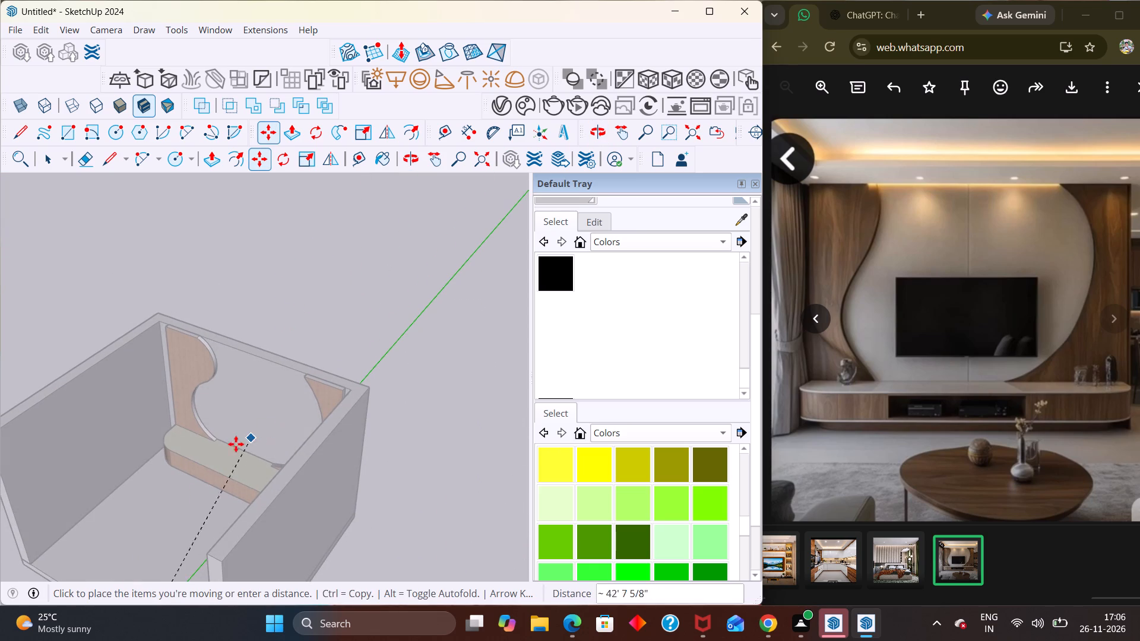
pyautogui.scroll(-1, 255, 461)
pyautogui.moveTo(256, 478); pyautogui.dragTo(257, 640, button='middle')
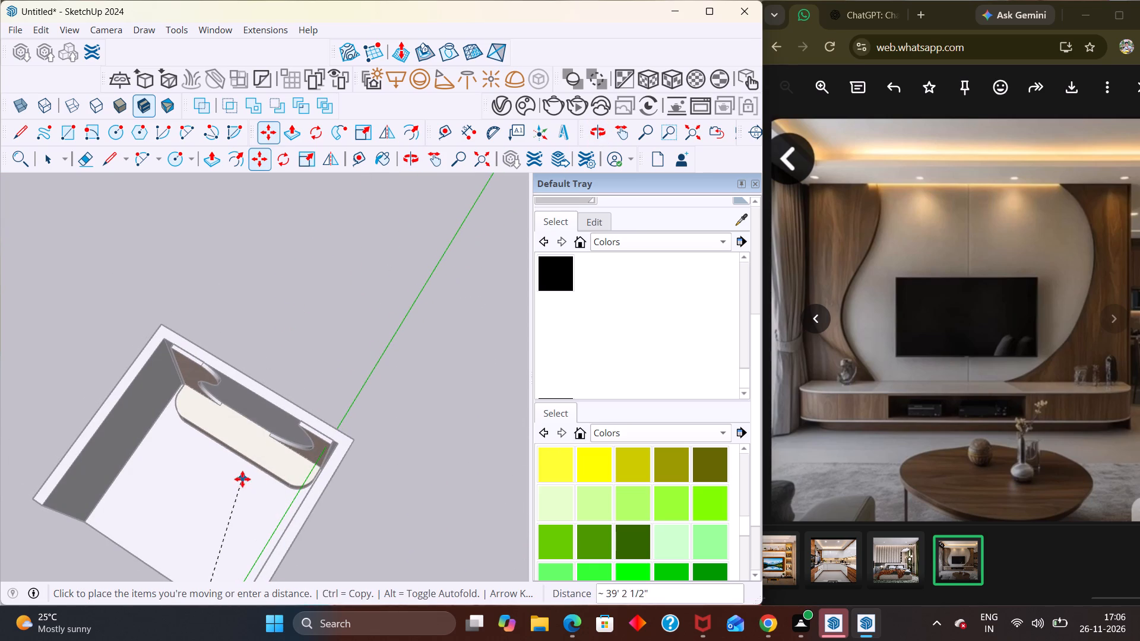
pyautogui.scroll(-10, 197, 424)
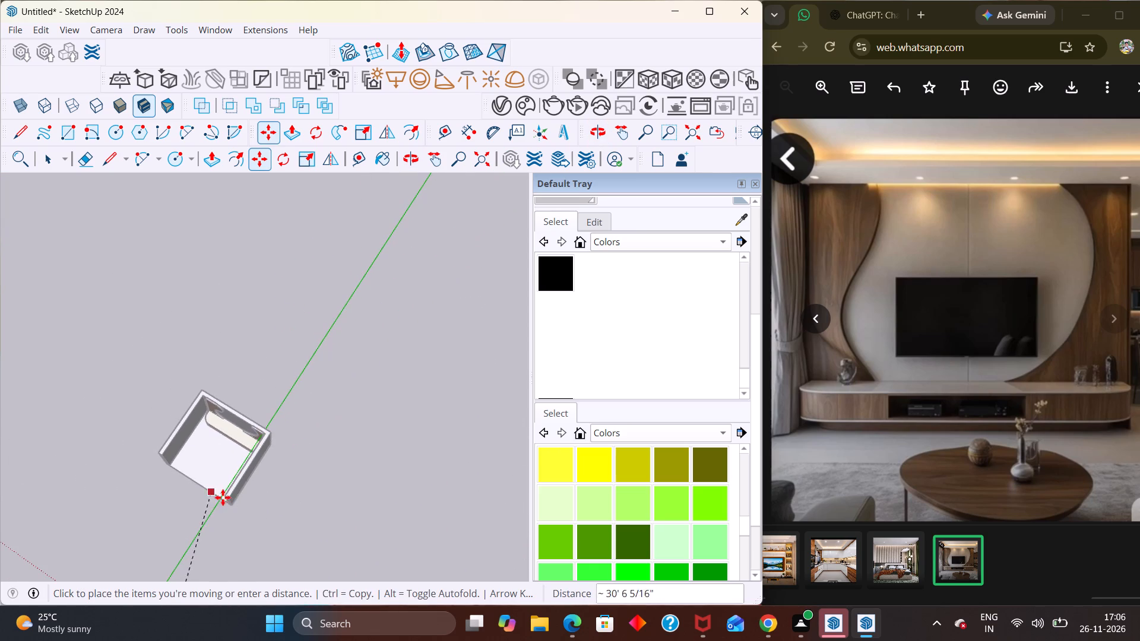
pyautogui.scroll(-1, 240, 552)
pyautogui.moveTo(240, 552); pyautogui.dragTo(411, 452, button='middle')
pyautogui.scroll(-5, 420, 395)
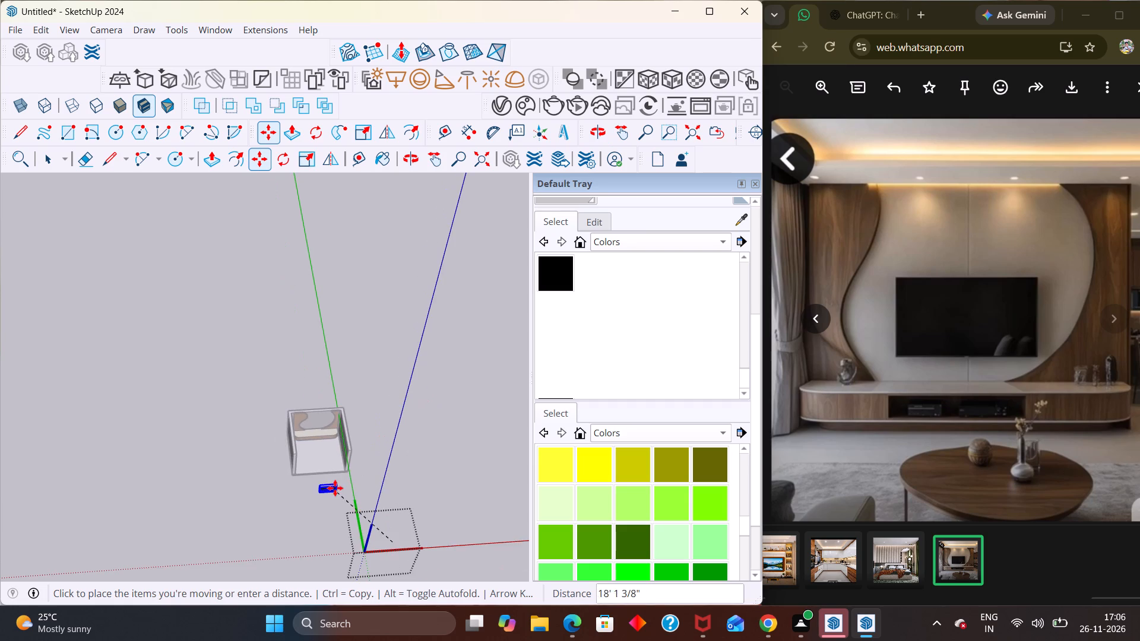
pyautogui.scroll(3, 323, 426)
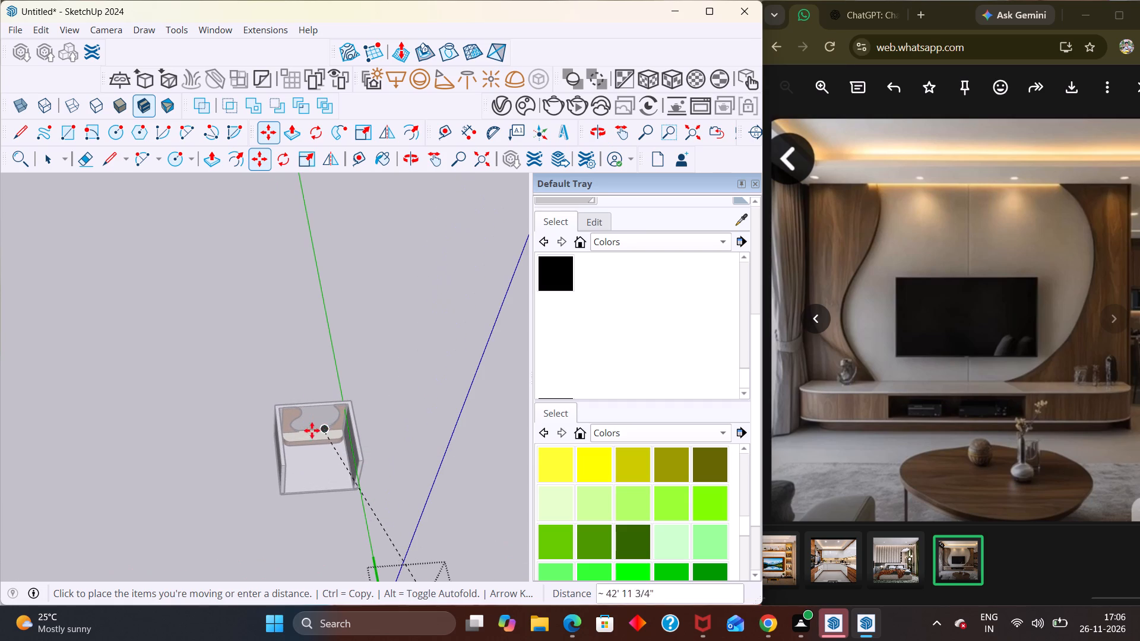
pyautogui.moveTo(317, 436); pyautogui.dragTo(300, 489, button='middle')
pyautogui.scroll(-2, 395, 497)
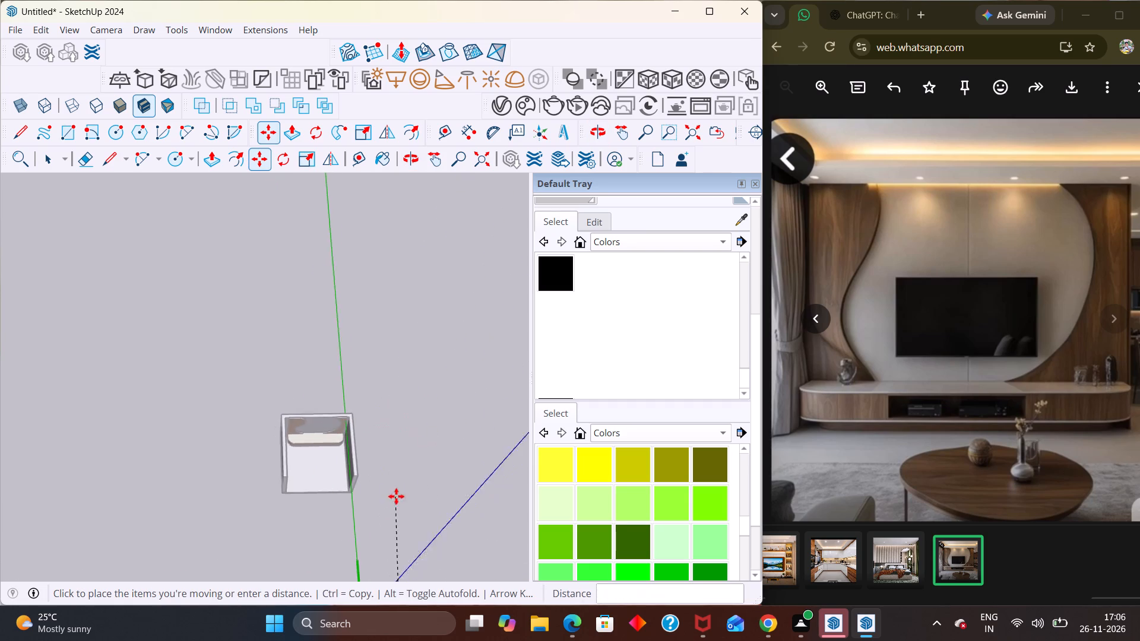
pyautogui.scroll(-4, 396, 496)
pyautogui.click(349, 459)
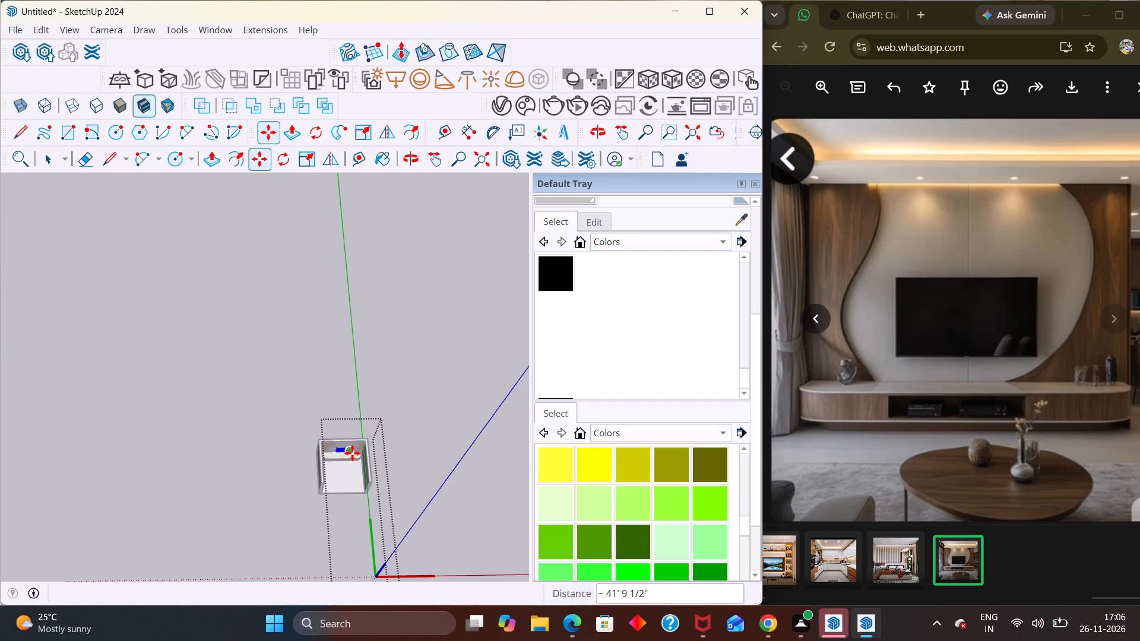
pyautogui.press('space')
pyautogui.click(416, 411)
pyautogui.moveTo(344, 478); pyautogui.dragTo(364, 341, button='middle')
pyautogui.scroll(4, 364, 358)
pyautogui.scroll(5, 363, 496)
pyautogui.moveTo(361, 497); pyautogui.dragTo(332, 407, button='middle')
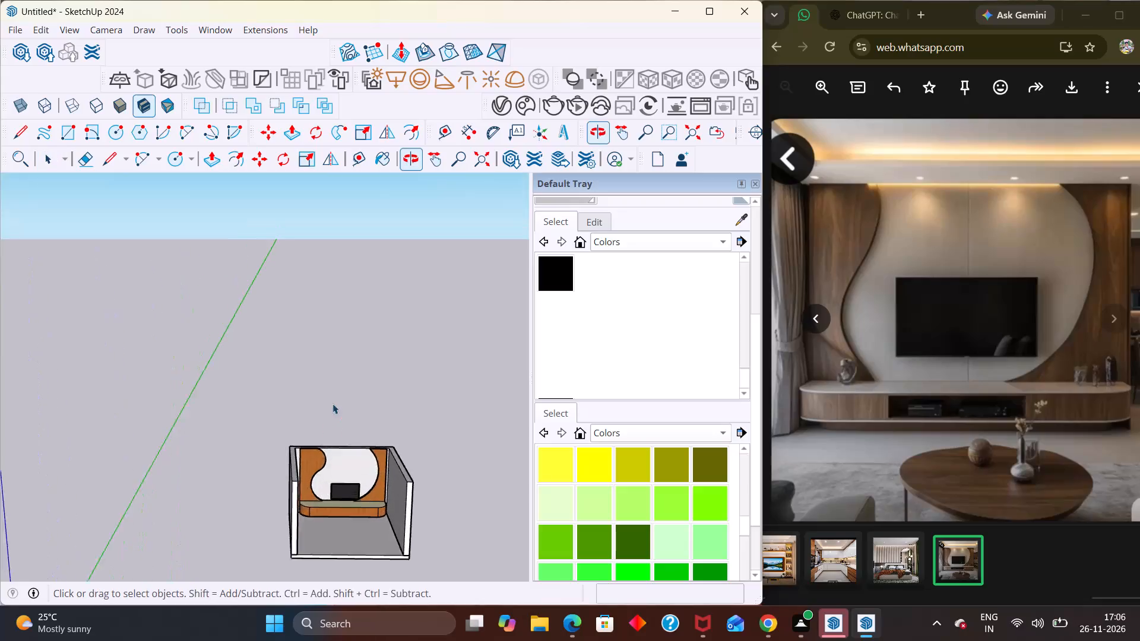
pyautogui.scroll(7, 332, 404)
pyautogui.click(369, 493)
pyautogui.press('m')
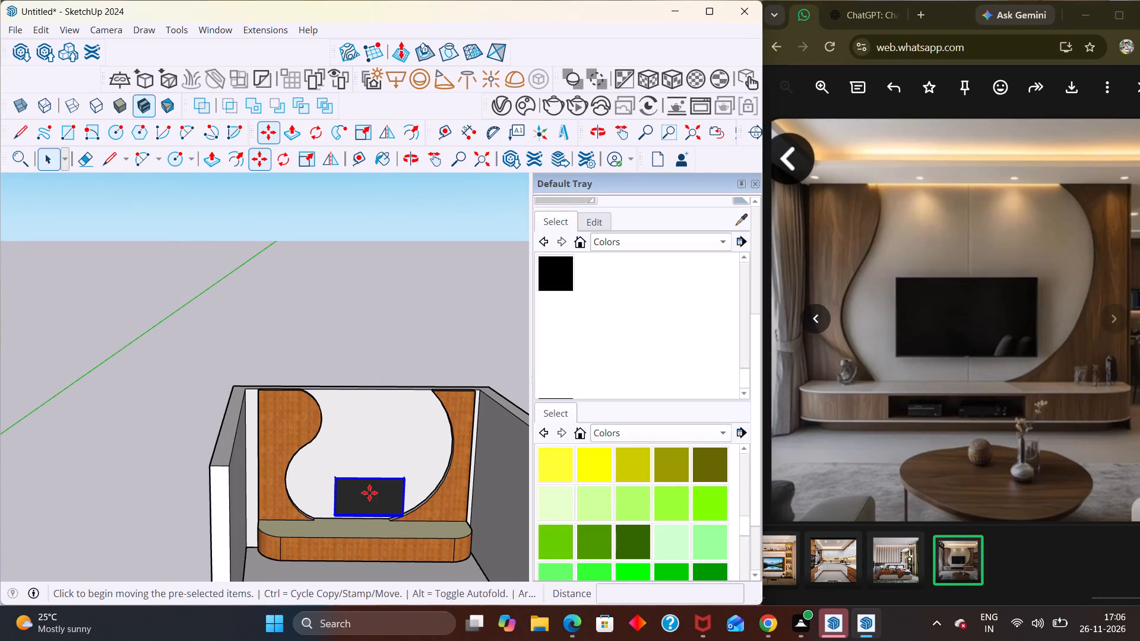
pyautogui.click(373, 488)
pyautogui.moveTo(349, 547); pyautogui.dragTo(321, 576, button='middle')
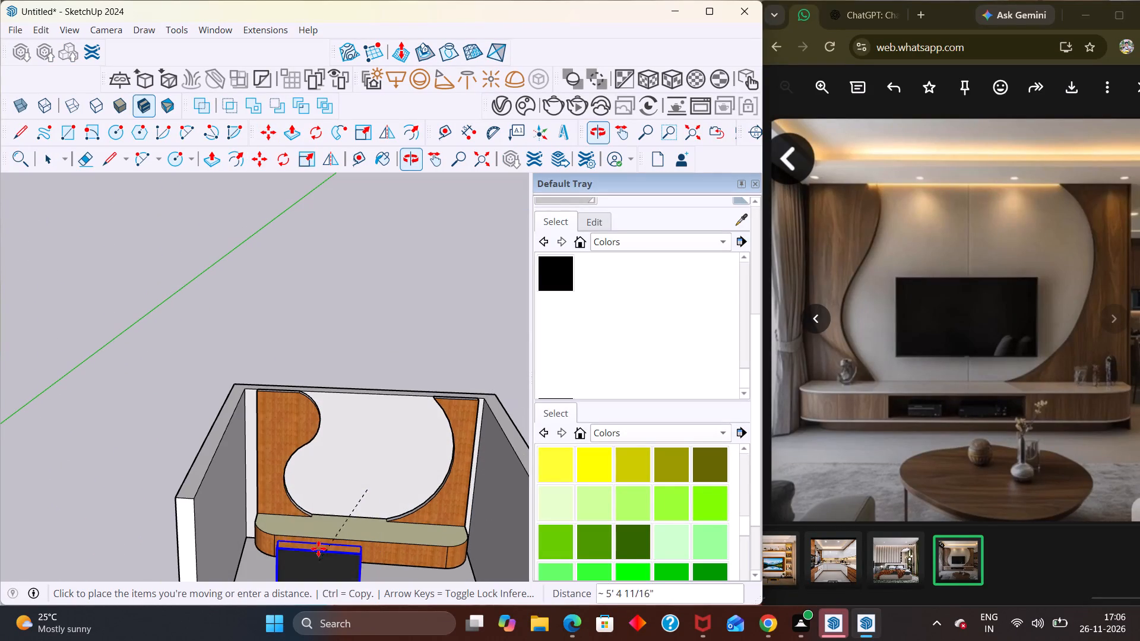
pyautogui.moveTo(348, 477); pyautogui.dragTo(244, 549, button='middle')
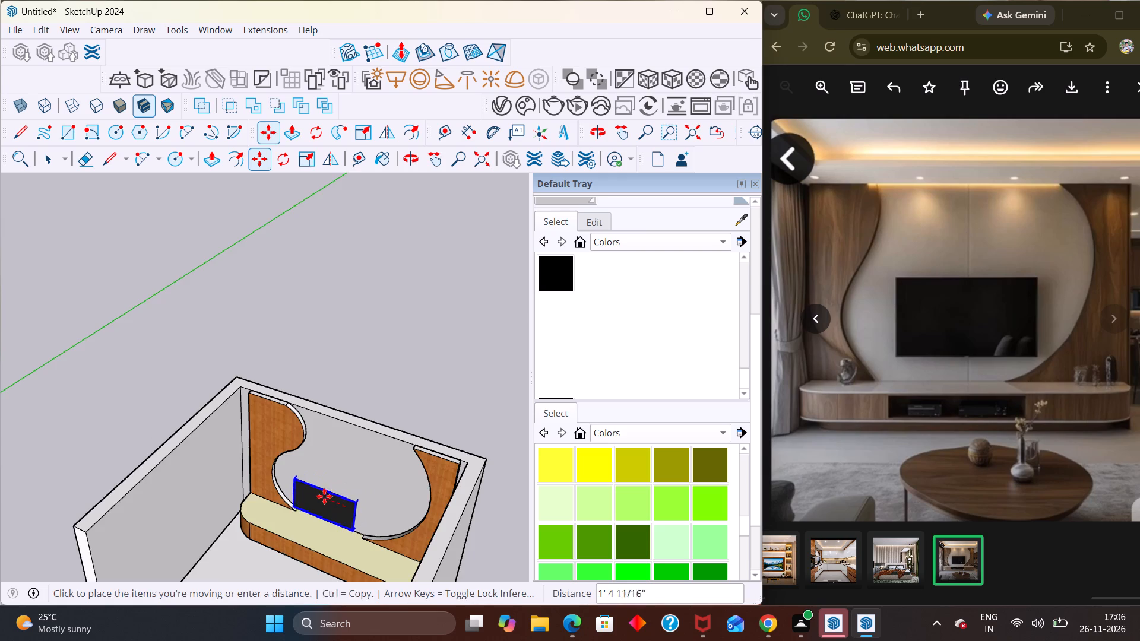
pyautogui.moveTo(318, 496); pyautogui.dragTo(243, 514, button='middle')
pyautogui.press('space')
# Raise the TV about 2' 5 7/8" along the back wall, between the curved wood panels.
pyautogui.moveTo(331, 523); pyautogui.dragTo(256, 524, button='middle')
pyautogui.scroll(2, 265, 534)
pyautogui.moveTo(287, 590); pyautogui.dragTo(289, 612, button='middle')
pyautogui.moveTo(292, 541); pyautogui.dragTo(296, 596, button='middle')
pyautogui.press('m')
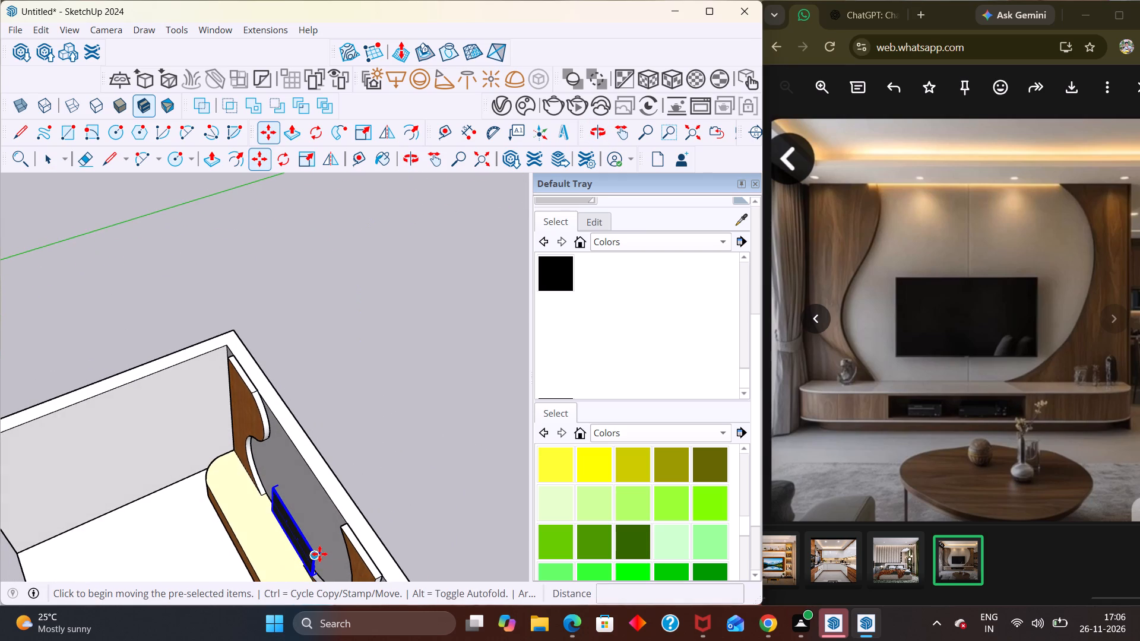
pyautogui.click(319, 554)
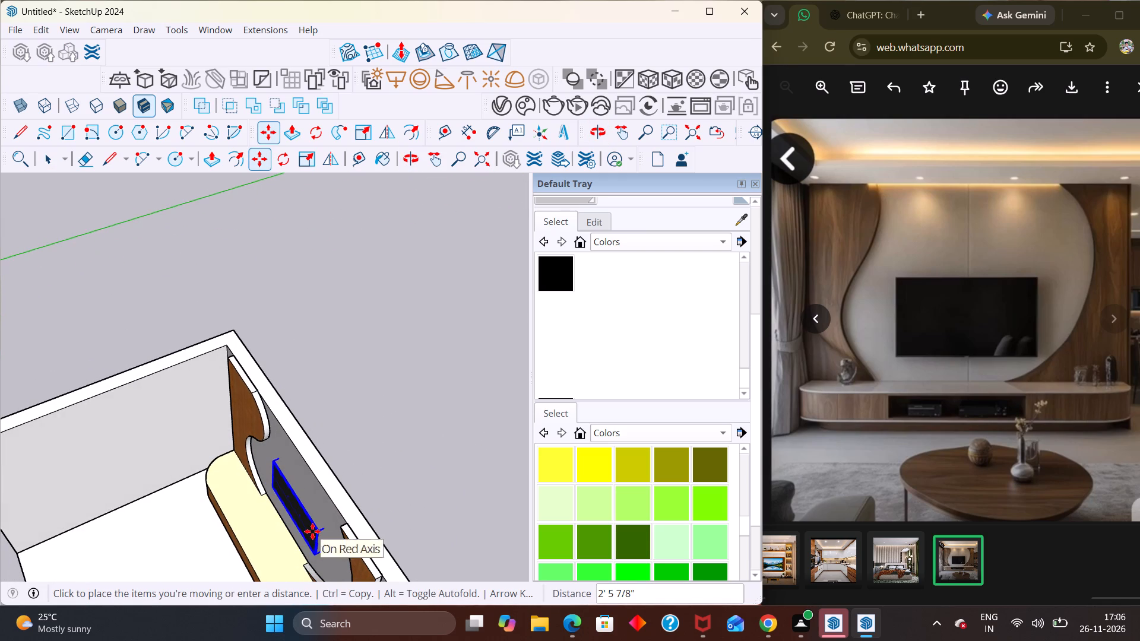
pyautogui.click(312, 531)
pyautogui.press('space')
pyautogui.click(395, 456)
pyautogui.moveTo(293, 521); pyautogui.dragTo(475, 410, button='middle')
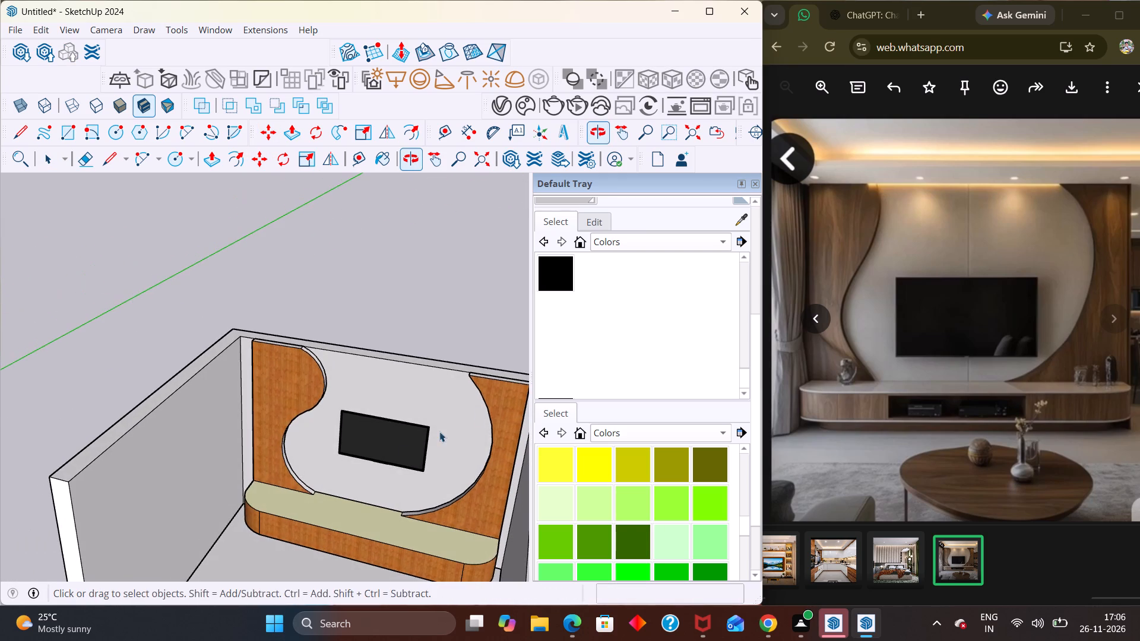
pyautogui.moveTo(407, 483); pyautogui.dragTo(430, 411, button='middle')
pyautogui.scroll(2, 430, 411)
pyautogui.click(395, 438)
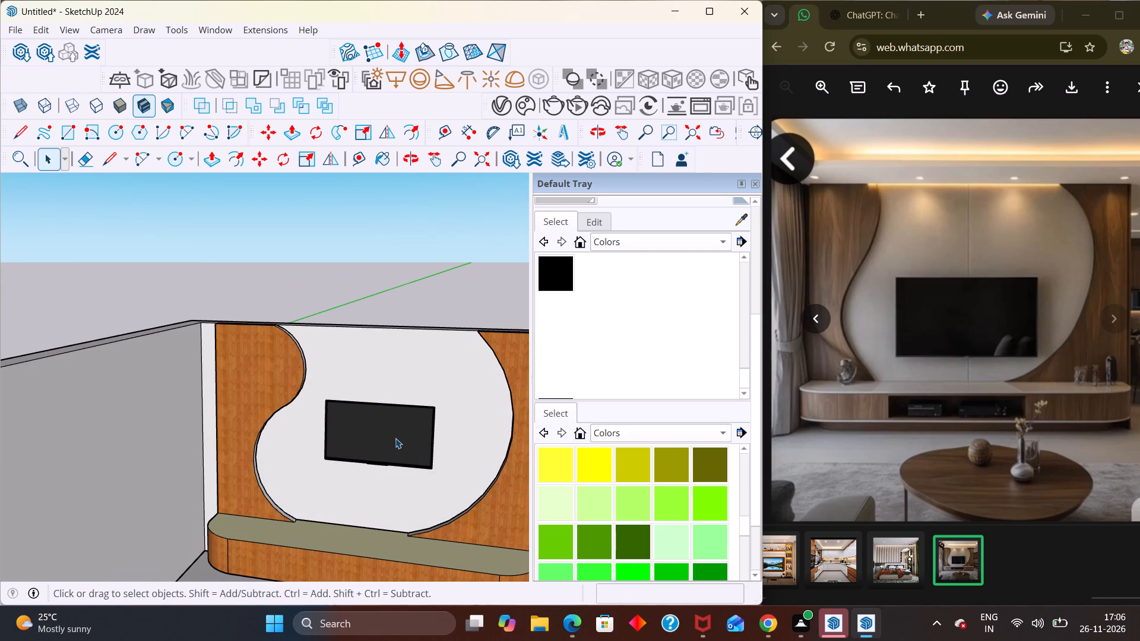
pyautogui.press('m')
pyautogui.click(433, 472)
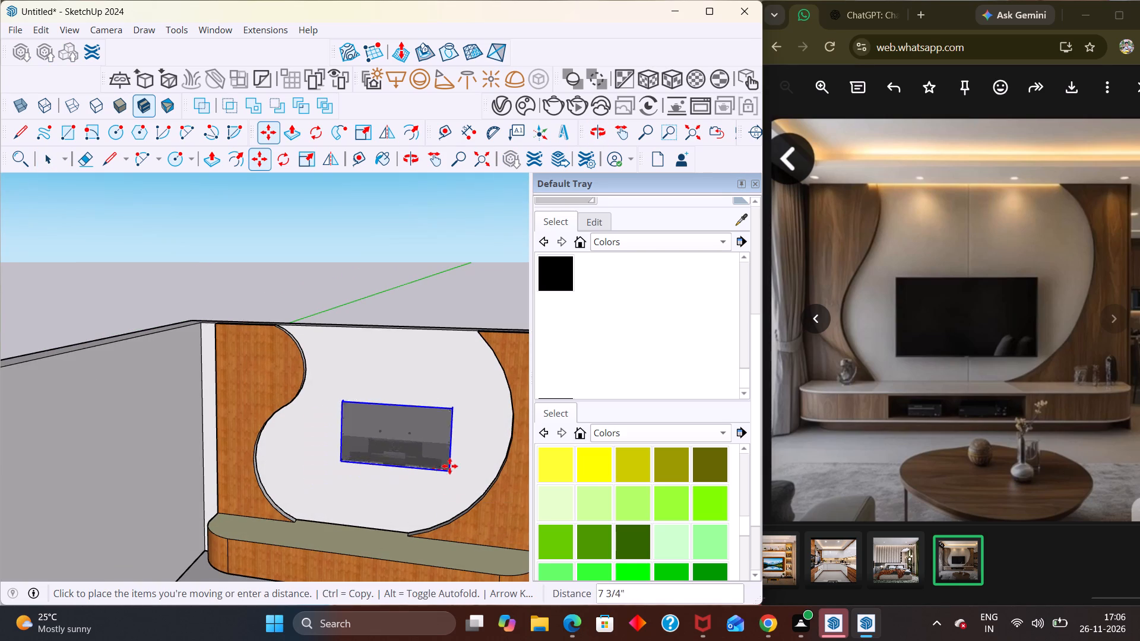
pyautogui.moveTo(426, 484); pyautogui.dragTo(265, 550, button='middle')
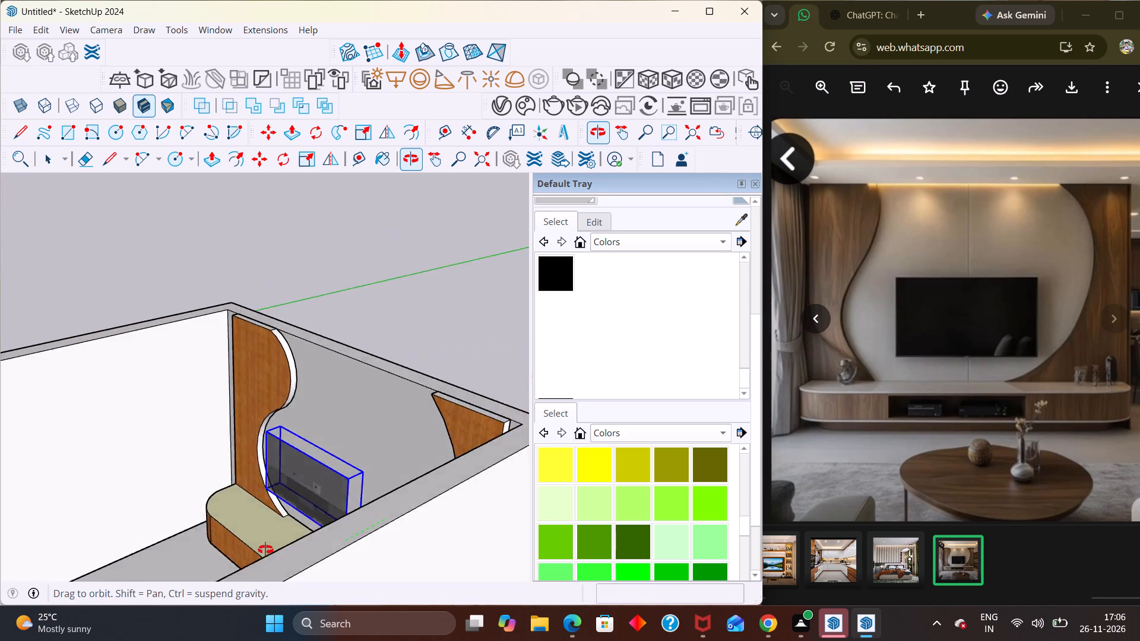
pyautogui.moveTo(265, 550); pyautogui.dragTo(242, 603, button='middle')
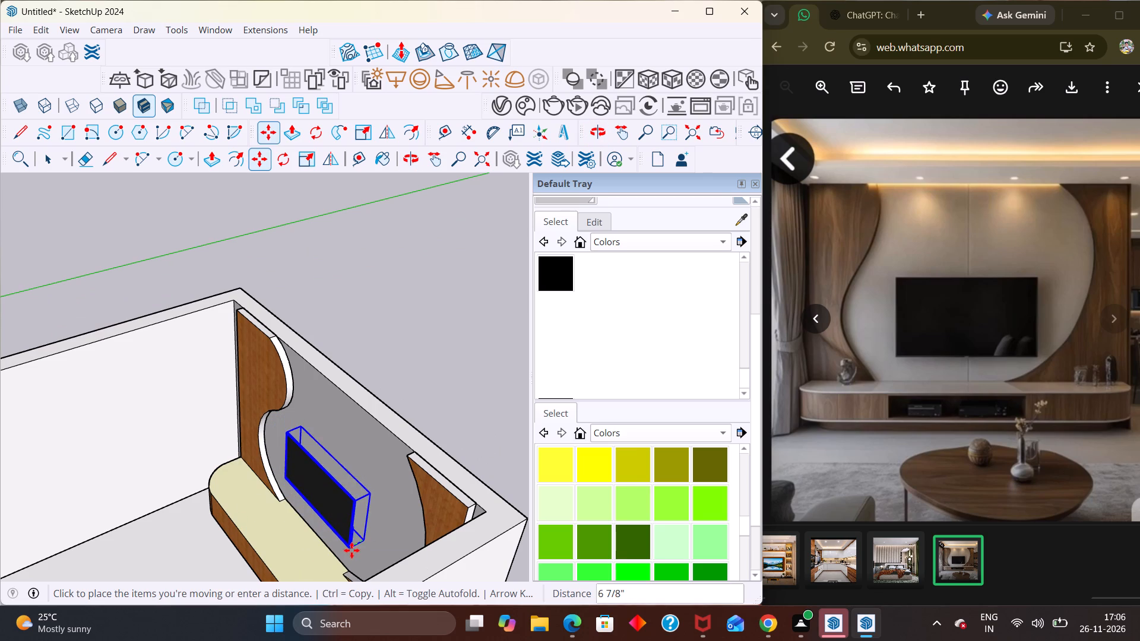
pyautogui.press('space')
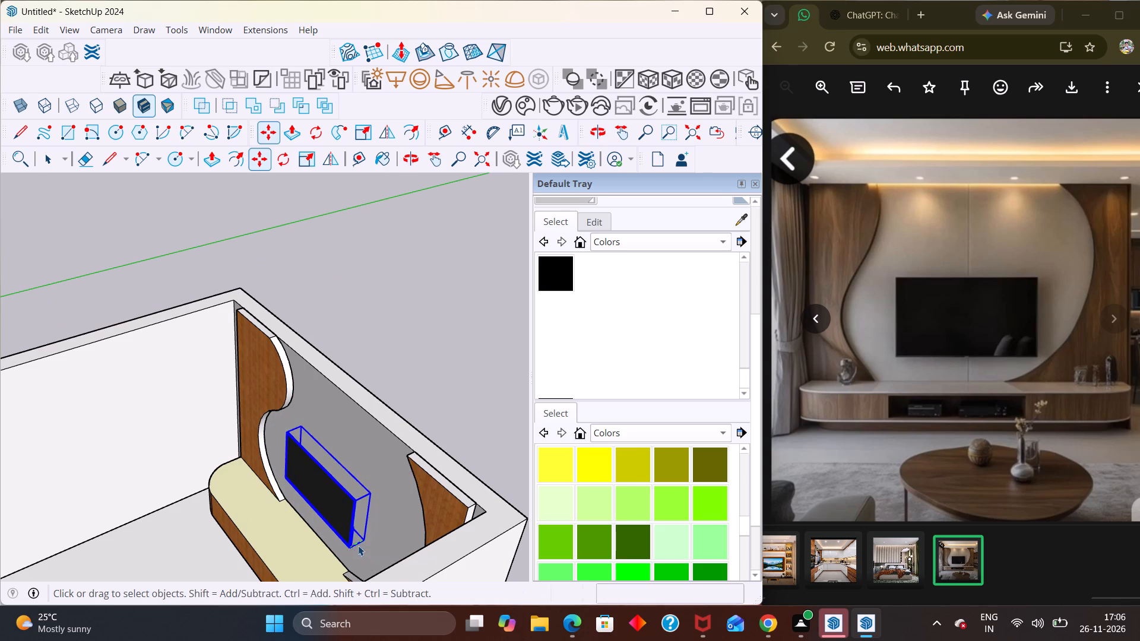
# Lower the TV about 9 5/16" along the blue axis on the back wall.
pyautogui.scroll(3, 381, 536)
pyautogui.press('m')
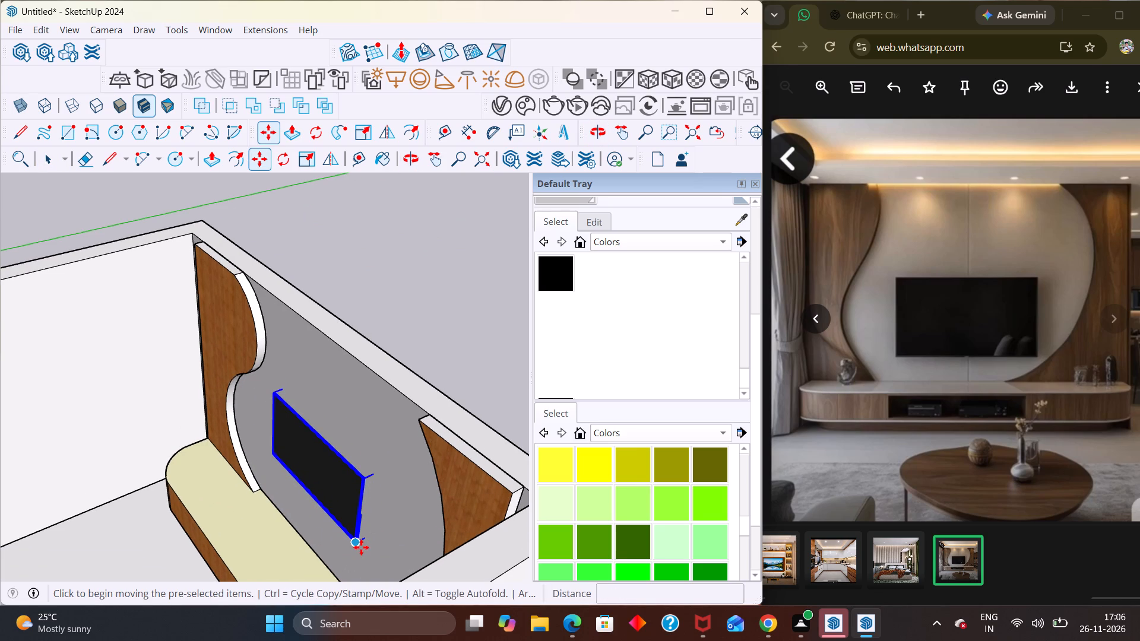
pyautogui.click(361, 547)
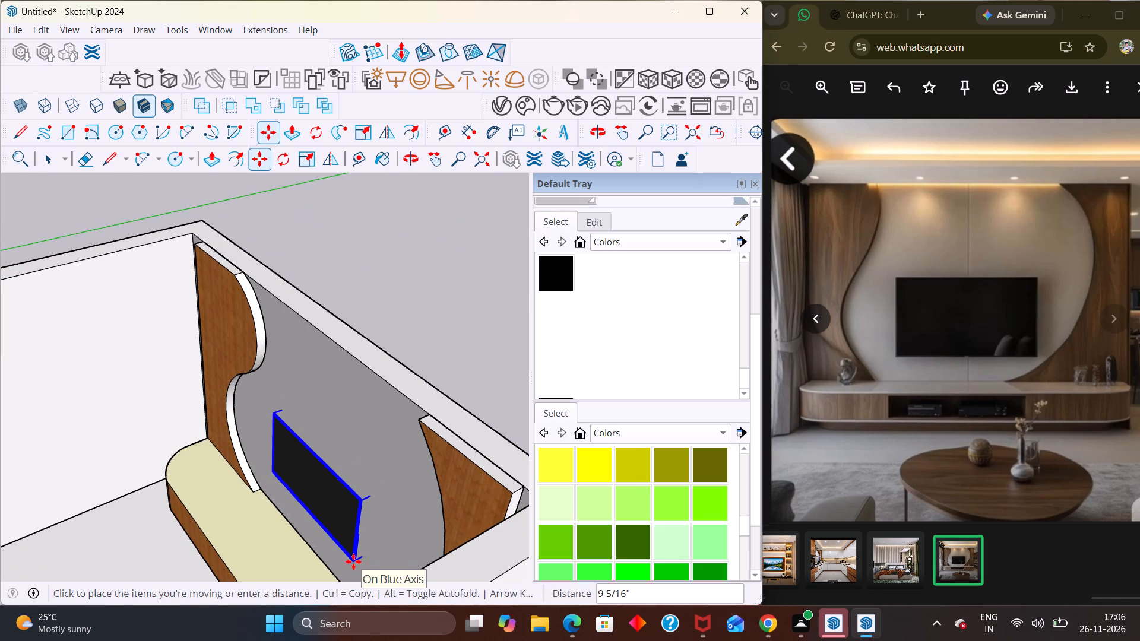
pyautogui.click(353, 561)
pyautogui.press('space')
pyautogui.click(419, 336)
# Check the TV's position against the back wall, curved panels and console from several angles.
pyautogui.moveTo(321, 500); pyautogui.dragTo(189, 519, button='middle')
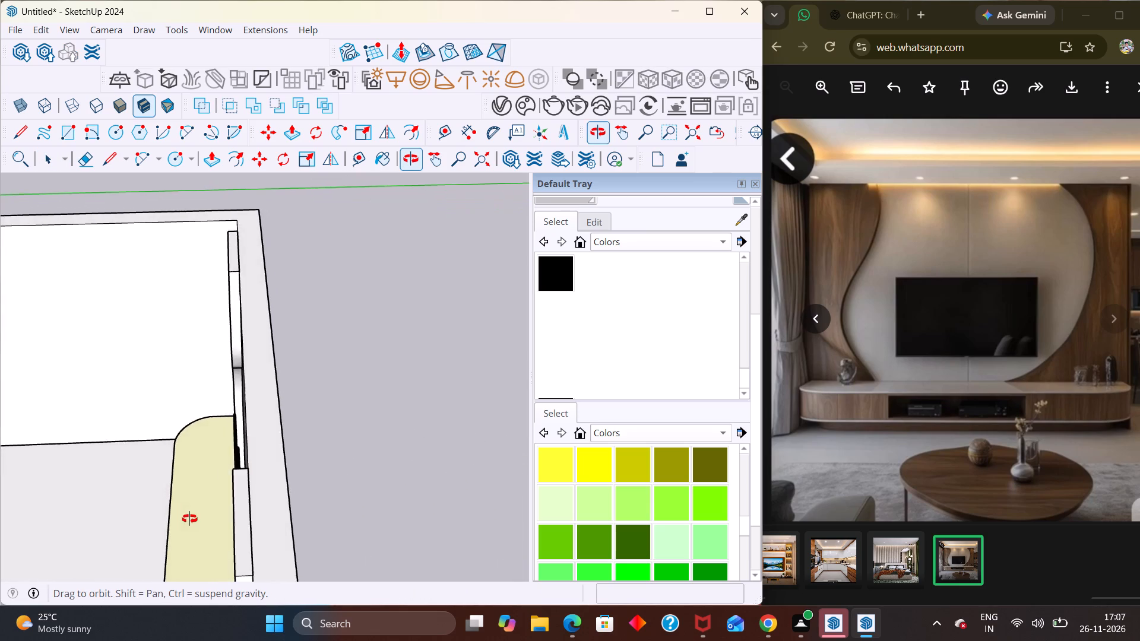
pyautogui.moveTo(189, 519); pyautogui.dragTo(349, 468, button='middle')
pyautogui.scroll(-5, 340, 463)
pyautogui.moveTo(342, 512); pyautogui.dragTo(442, 464, button='middle')
pyautogui.scroll(2, 410, 489)
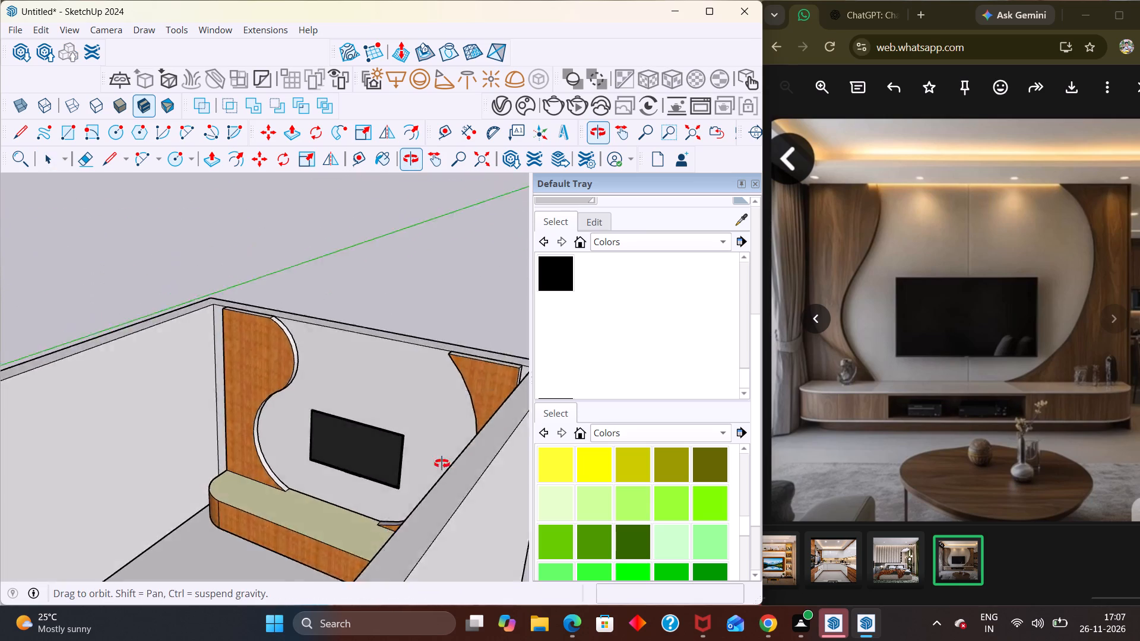
pyautogui.scroll(2, 442, 464)
pyautogui.moveTo(442, 464); pyautogui.dragTo(444, 461, button='middle')
pyautogui.moveTo(345, 499); pyautogui.dragTo(430, 455, button='middle')
pyautogui.moveTo(417, 456); pyautogui.dragTo(426, 413, button='middle')
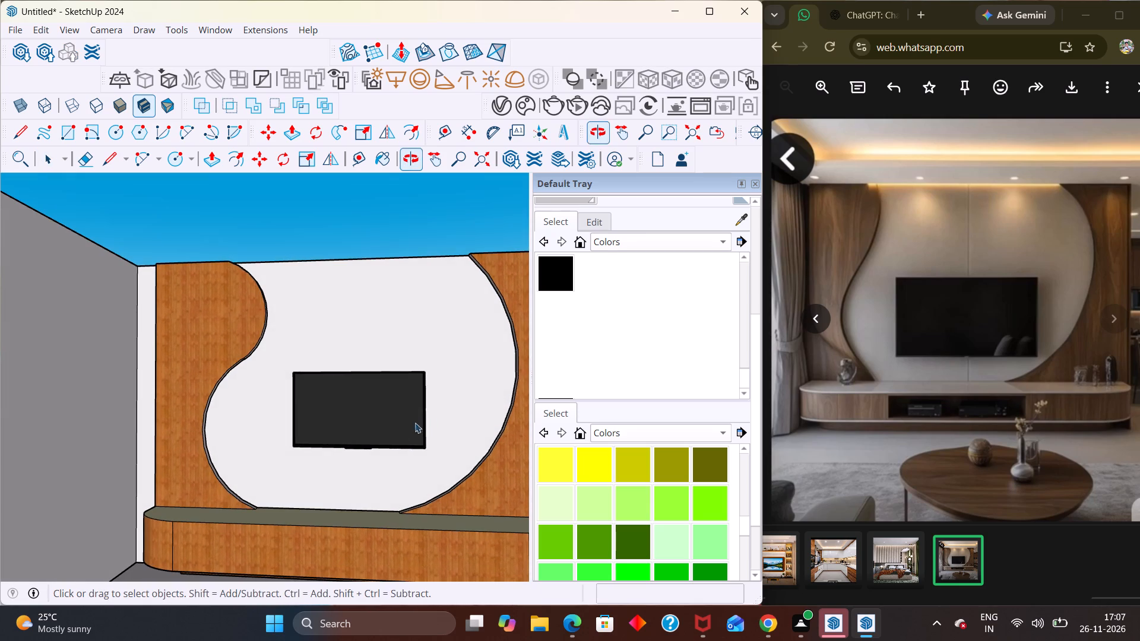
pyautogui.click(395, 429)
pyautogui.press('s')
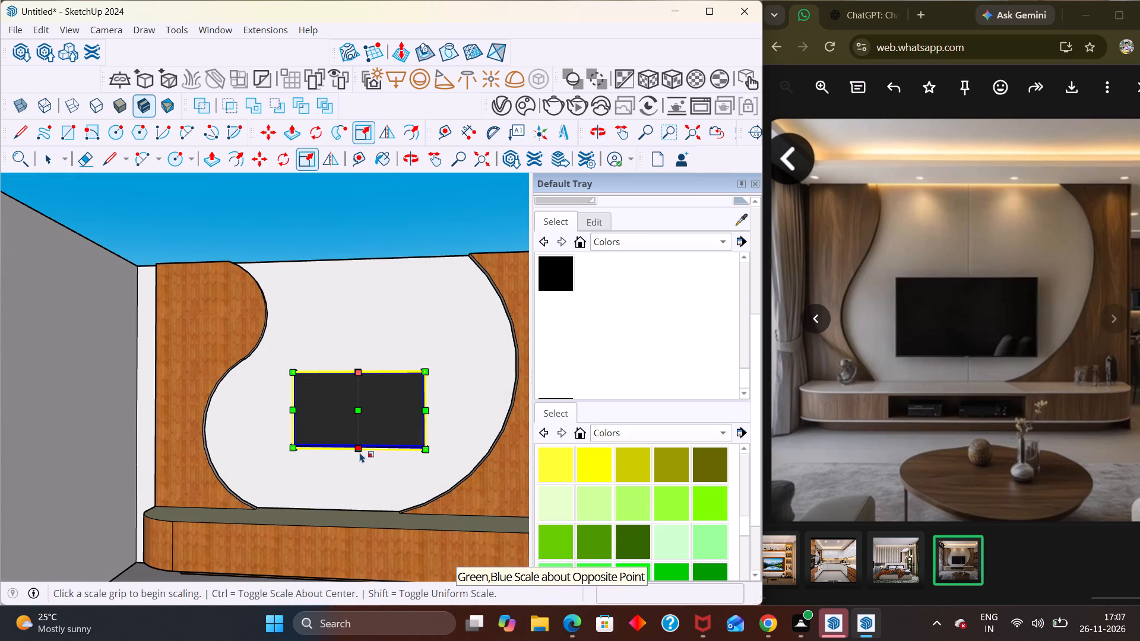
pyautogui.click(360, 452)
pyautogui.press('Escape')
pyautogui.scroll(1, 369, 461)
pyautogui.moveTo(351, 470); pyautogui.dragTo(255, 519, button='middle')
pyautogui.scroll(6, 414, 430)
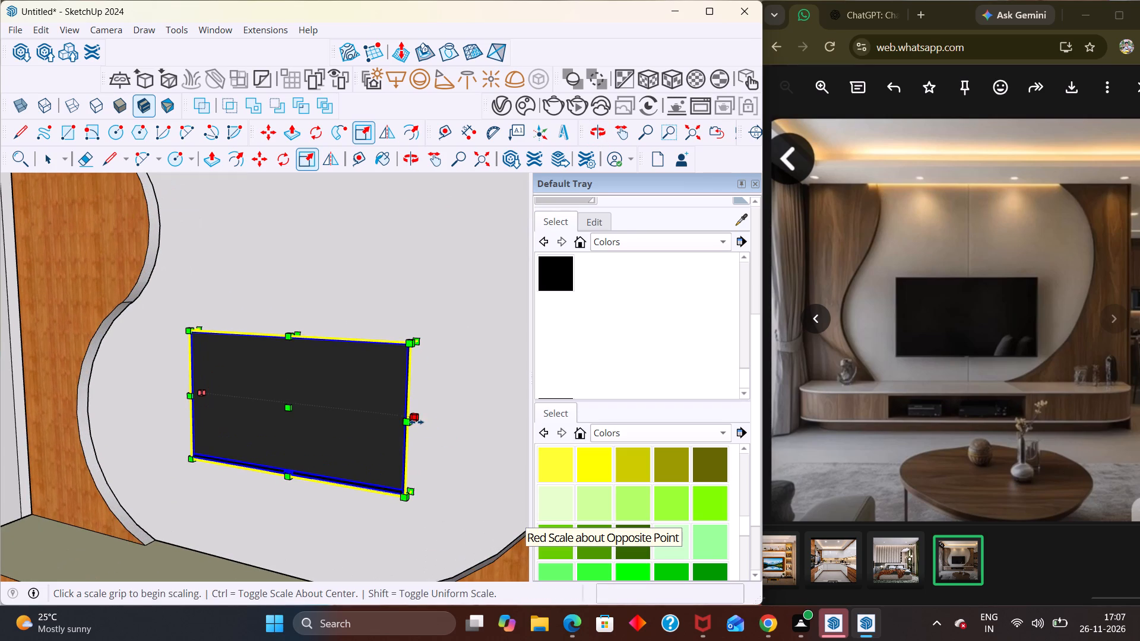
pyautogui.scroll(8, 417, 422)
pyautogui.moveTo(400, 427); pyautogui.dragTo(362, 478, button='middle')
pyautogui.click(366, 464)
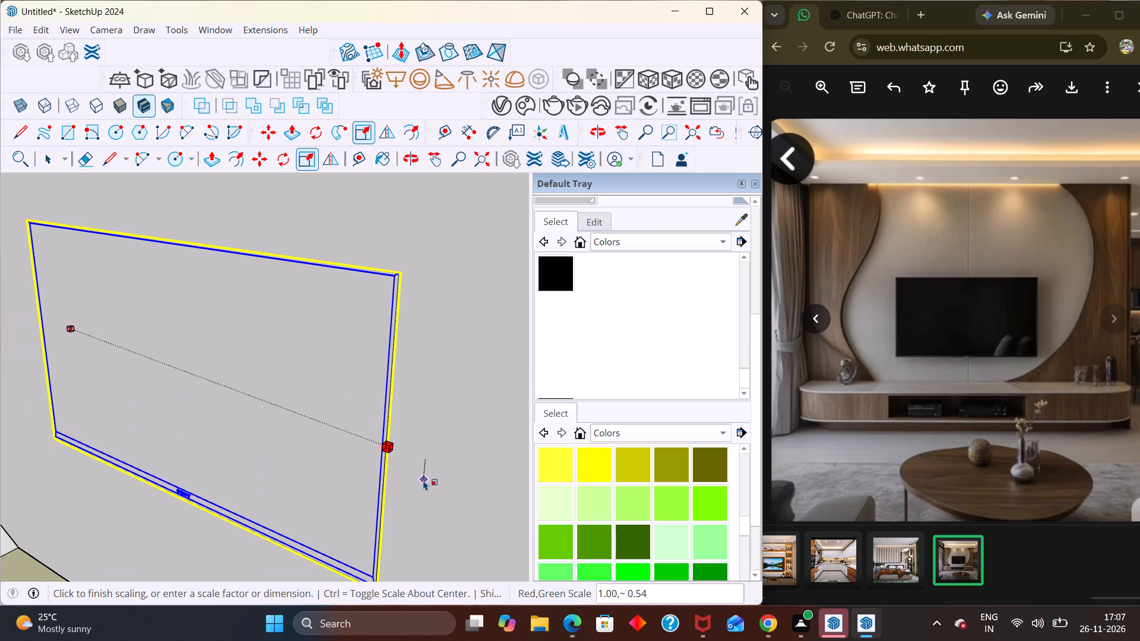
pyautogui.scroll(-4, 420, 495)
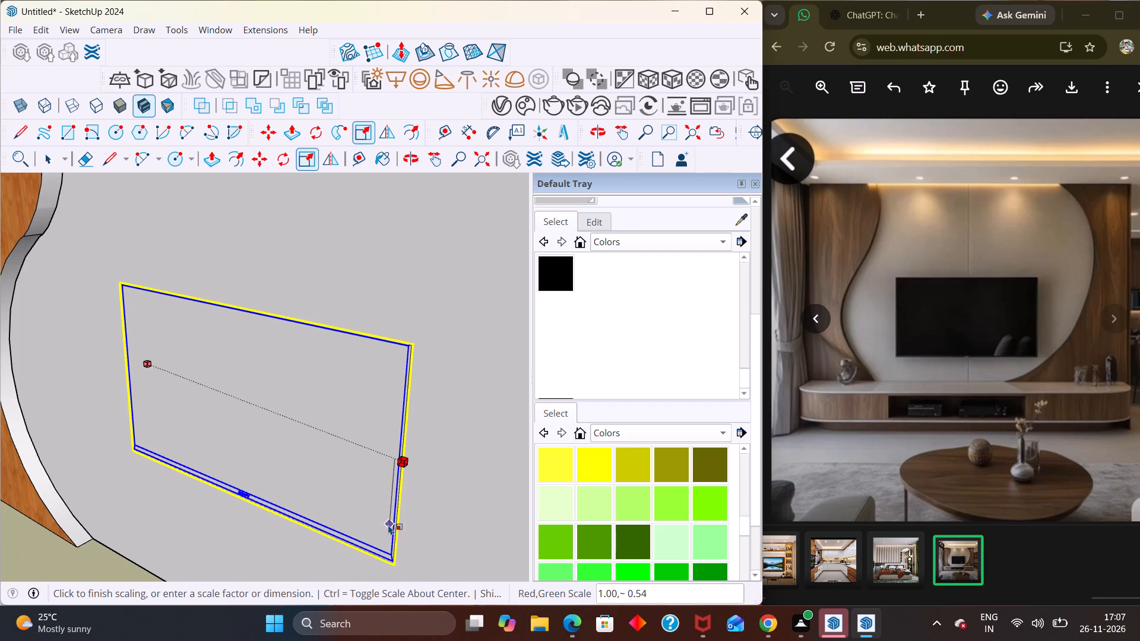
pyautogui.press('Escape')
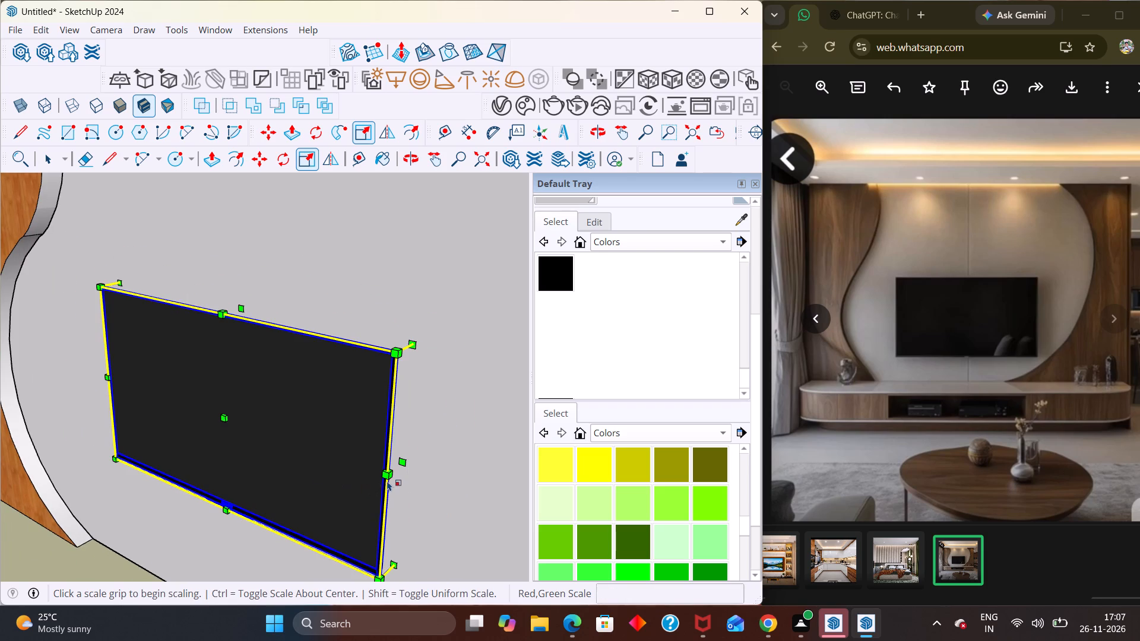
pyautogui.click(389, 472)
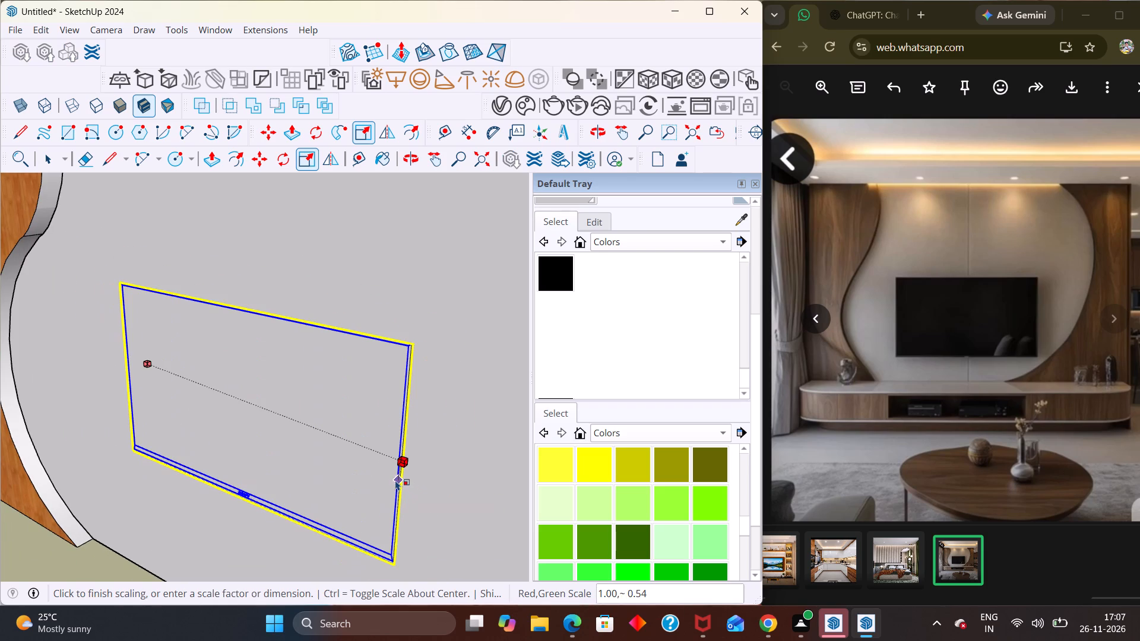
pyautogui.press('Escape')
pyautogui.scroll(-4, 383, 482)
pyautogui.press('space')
# Scale the TV taller along the blue axis by extending its bottom edge down the back wall.
pyautogui.scroll(-4, 373, 415)
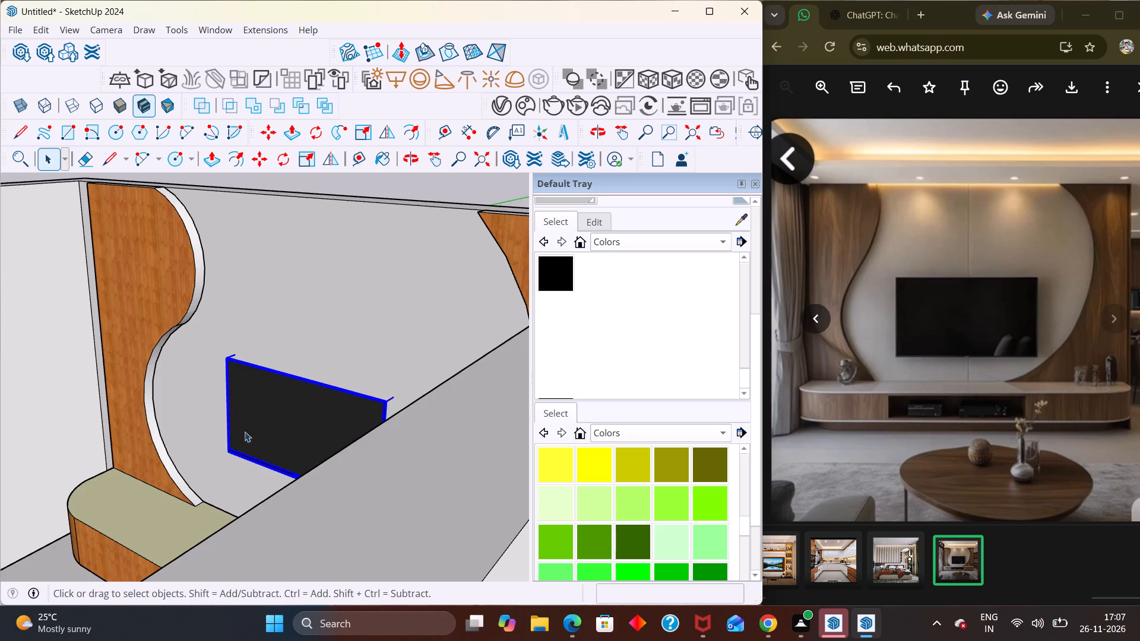
pyautogui.moveTo(245, 431); pyautogui.dragTo(477, 389, button='middle')
pyautogui.press('s')
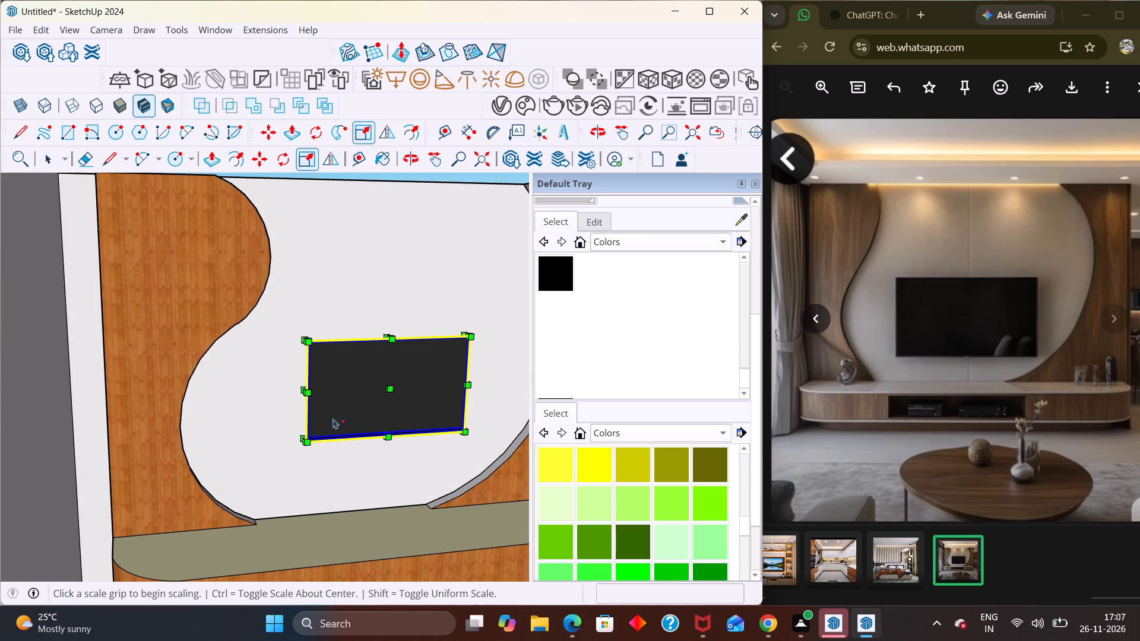
pyautogui.scroll(6, 408, 434)
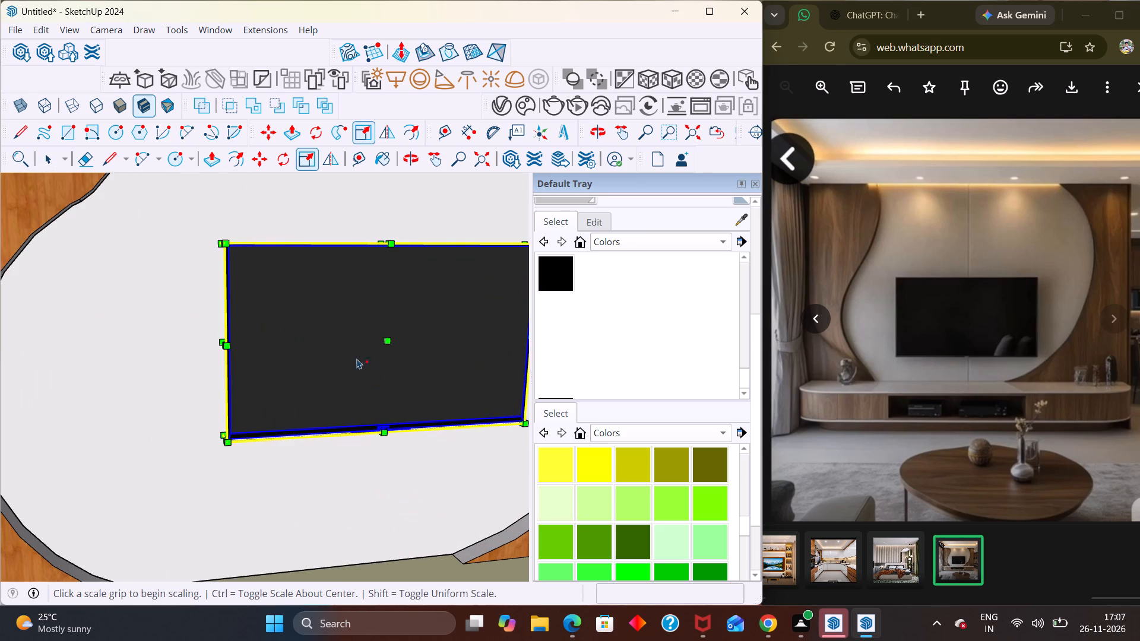
pyautogui.moveTo(388, 430); pyautogui.dragTo(382, 310, button='middle')
pyautogui.moveTo(385, 440); pyautogui.dragTo(385, 395, button='middle')
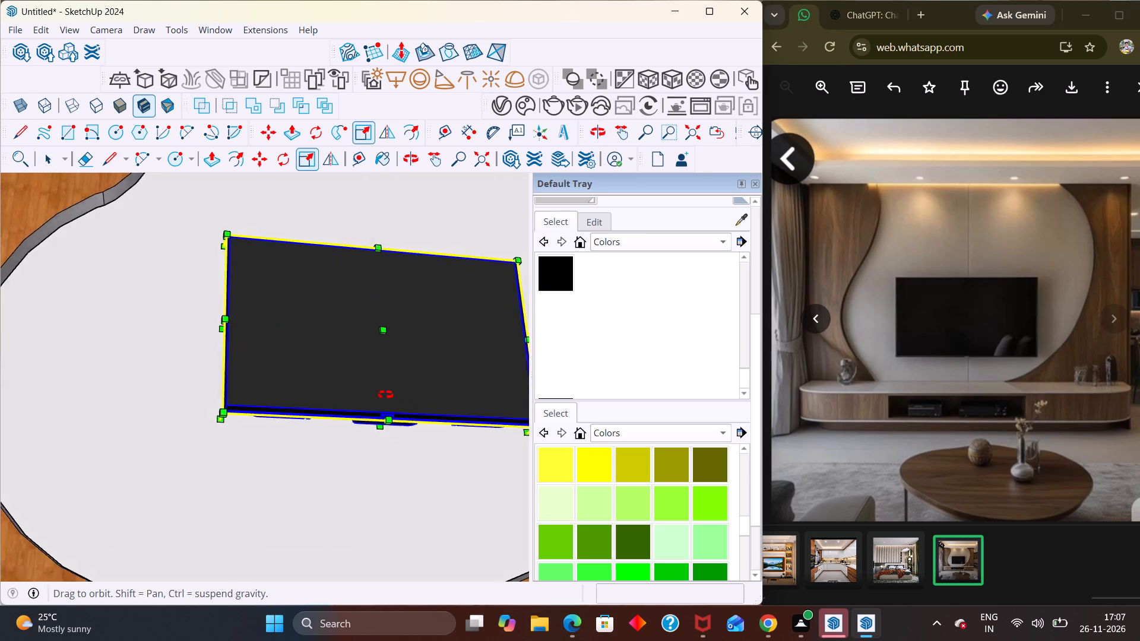
pyautogui.moveTo(385, 395); pyautogui.dragTo(383, 352, button='middle')
pyautogui.hotkey('ctrl', 'z')
pyautogui.moveTo(392, 420); pyautogui.dragTo(354, 535, button='middle')
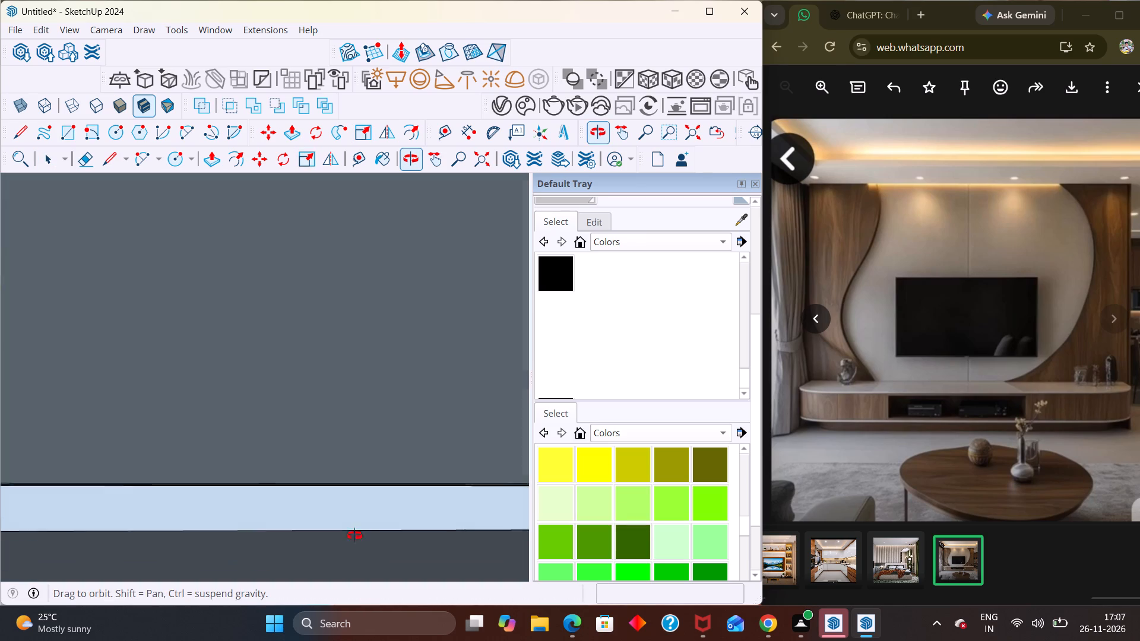
pyautogui.moveTo(354, 535); pyautogui.dragTo(354, 532, button='middle')
pyautogui.hotkey('shift', 'z')
pyautogui.scroll(11, 276, 449)
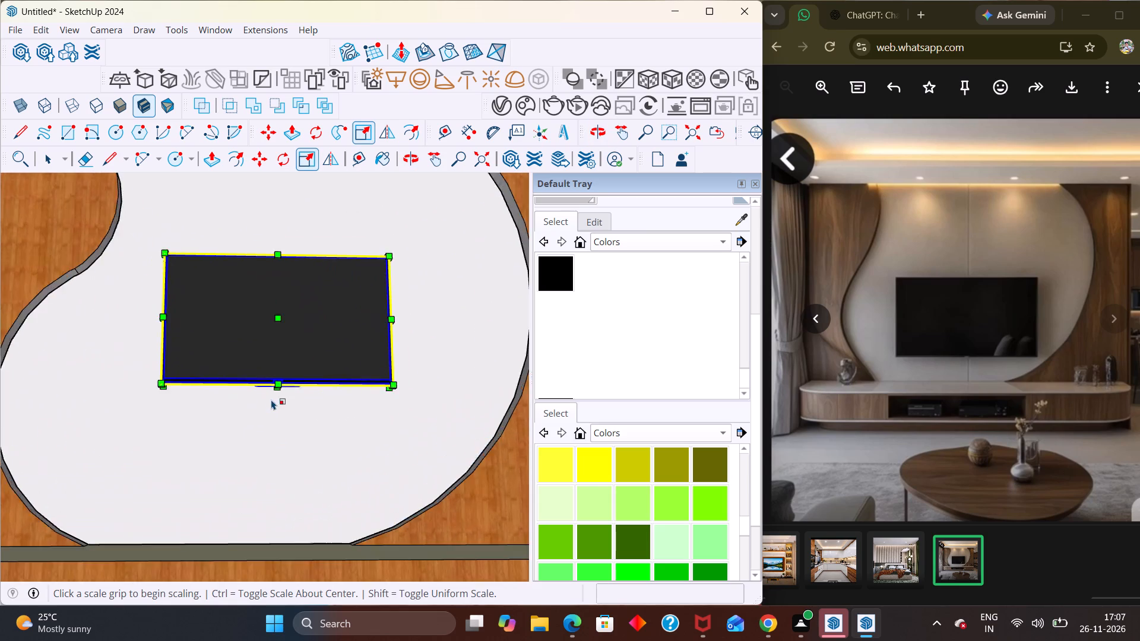
pyautogui.moveTo(270, 391); pyautogui.dragTo(278, 322, button='middle')
pyautogui.scroll(5, 276, 369)
pyautogui.click(282, 390)
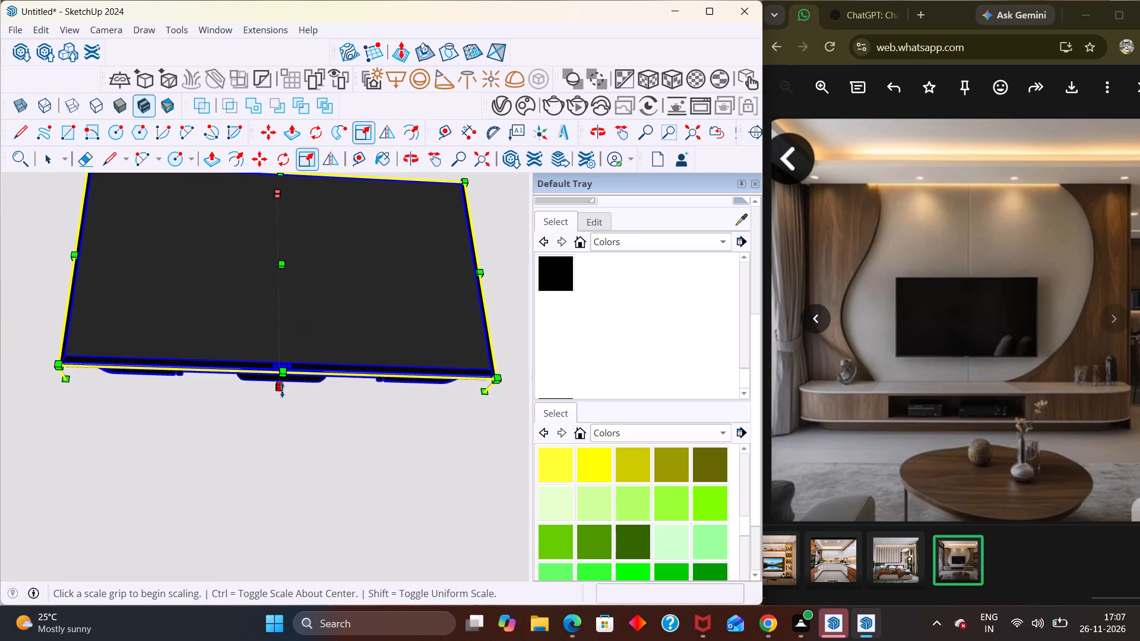
pyautogui.click(271, 436)
pyautogui.scroll(-5, 267, 426)
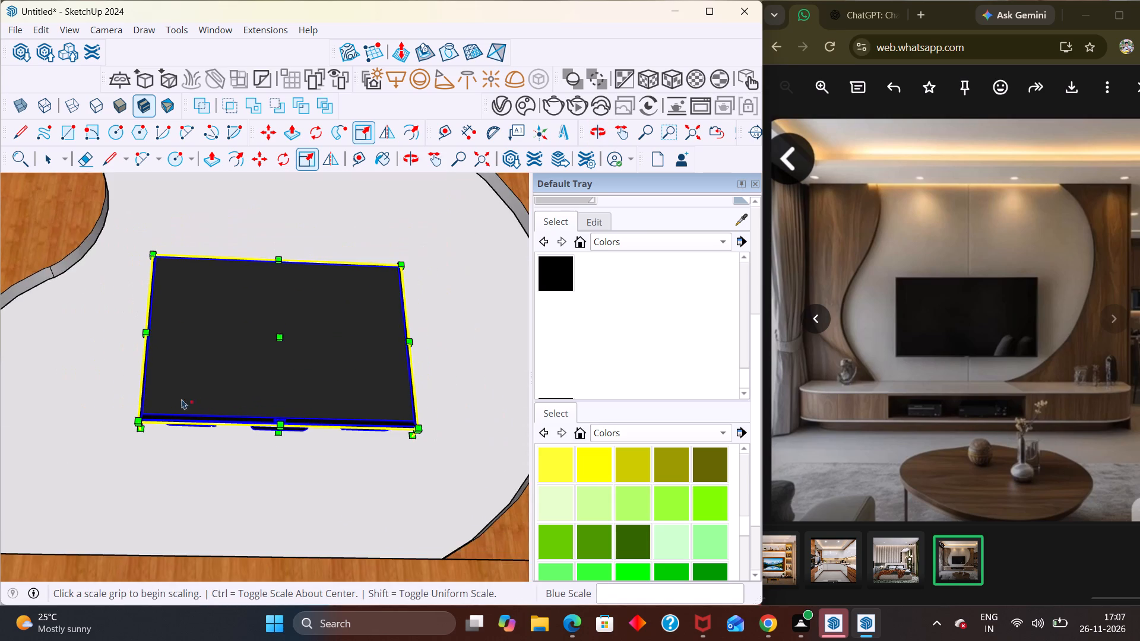
# Widen the TV along the red axis, extending its left side and stretching its right side by a factor of about 1.03.
pyautogui.scroll(3, 128, 338)
pyautogui.moveTo(126, 334); pyautogui.dragTo(232, 361, button='middle')
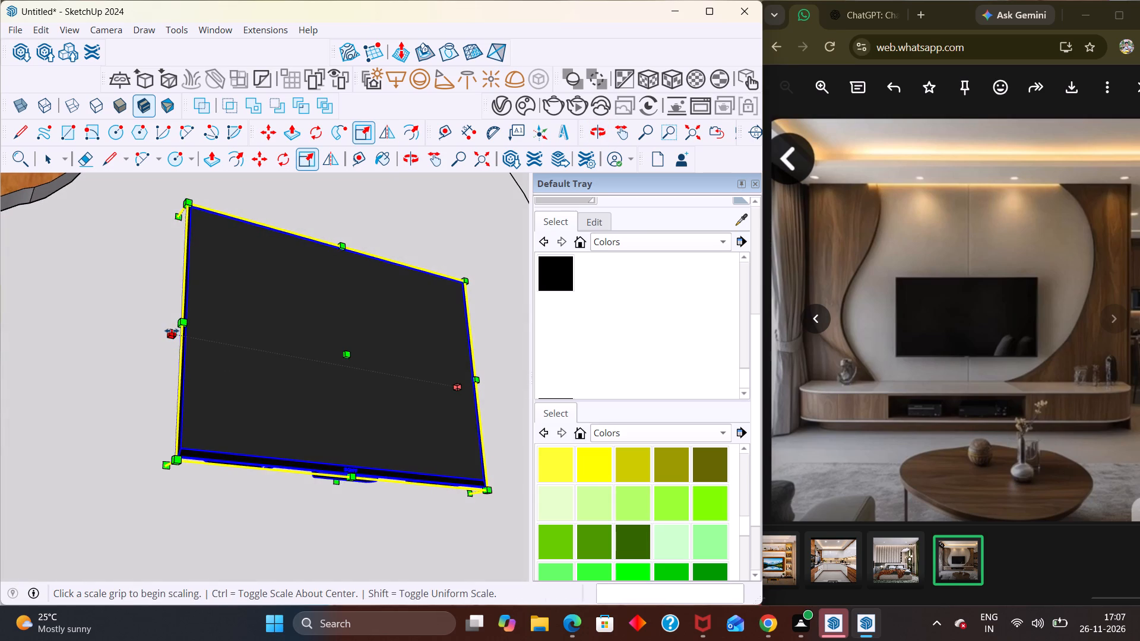
pyautogui.click(172, 332)
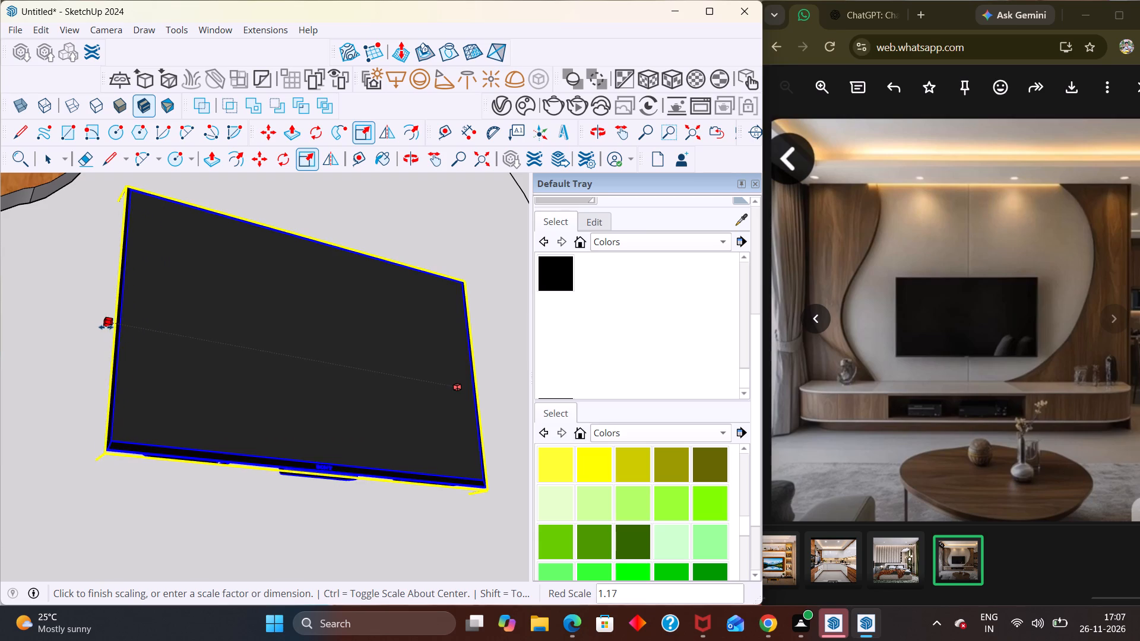
pyautogui.click(81, 328)
pyautogui.scroll(-4, 78, 341)
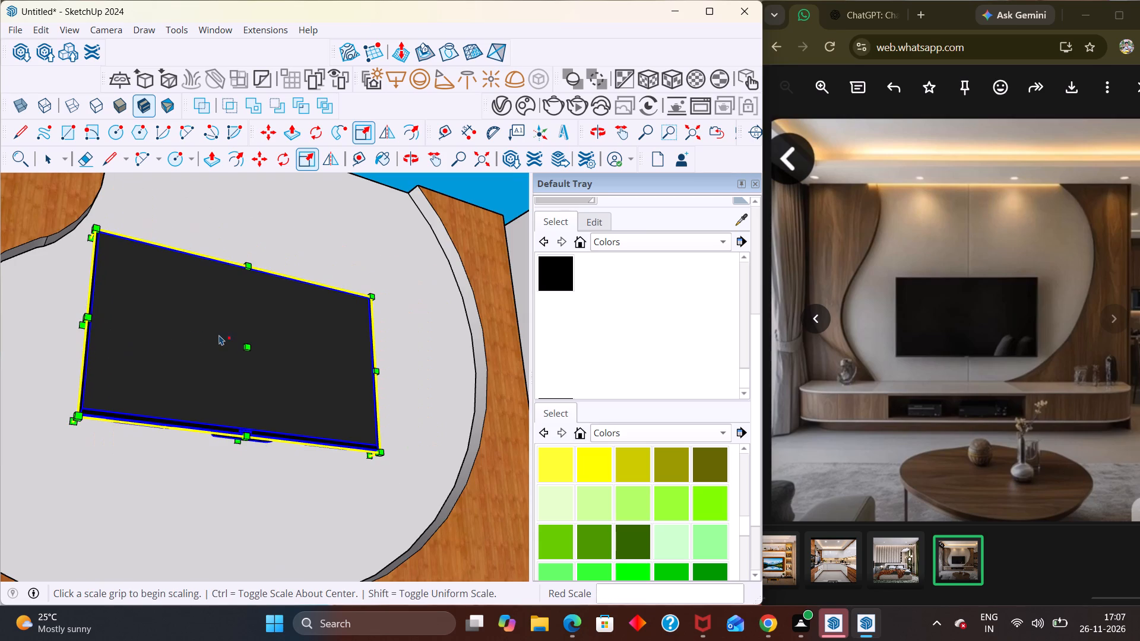
pyautogui.moveTo(215, 337); pyautogui.dragTo(45, 367, button='middle')
pyautogui.scroll(7, 357, 359)
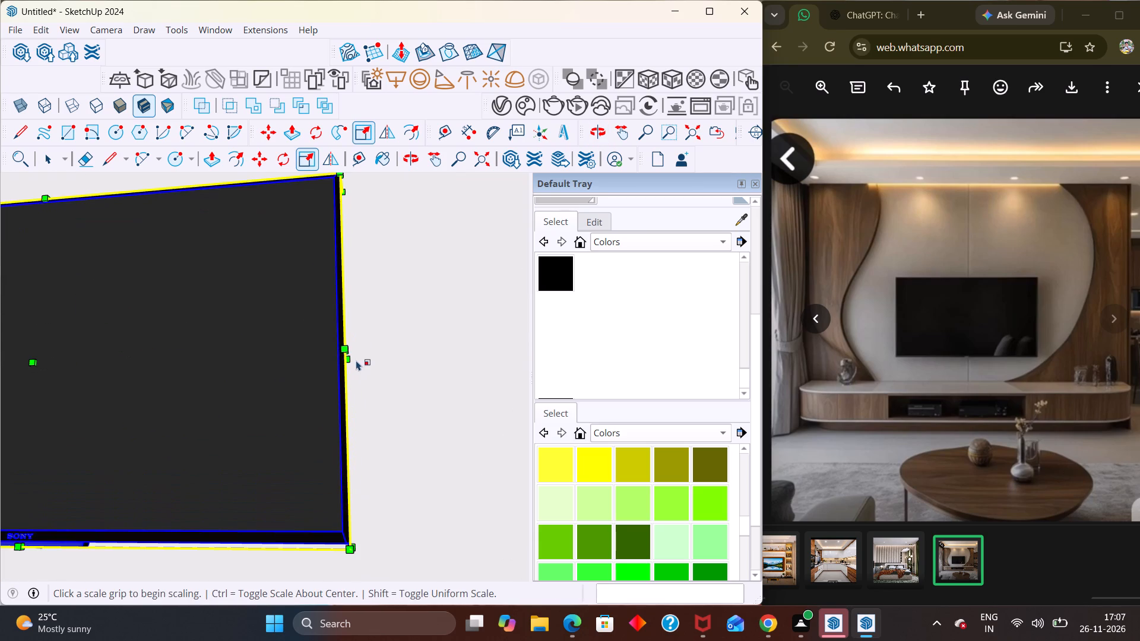
pyautogui.click(352, 360)
pyautogui.click(369, 359)
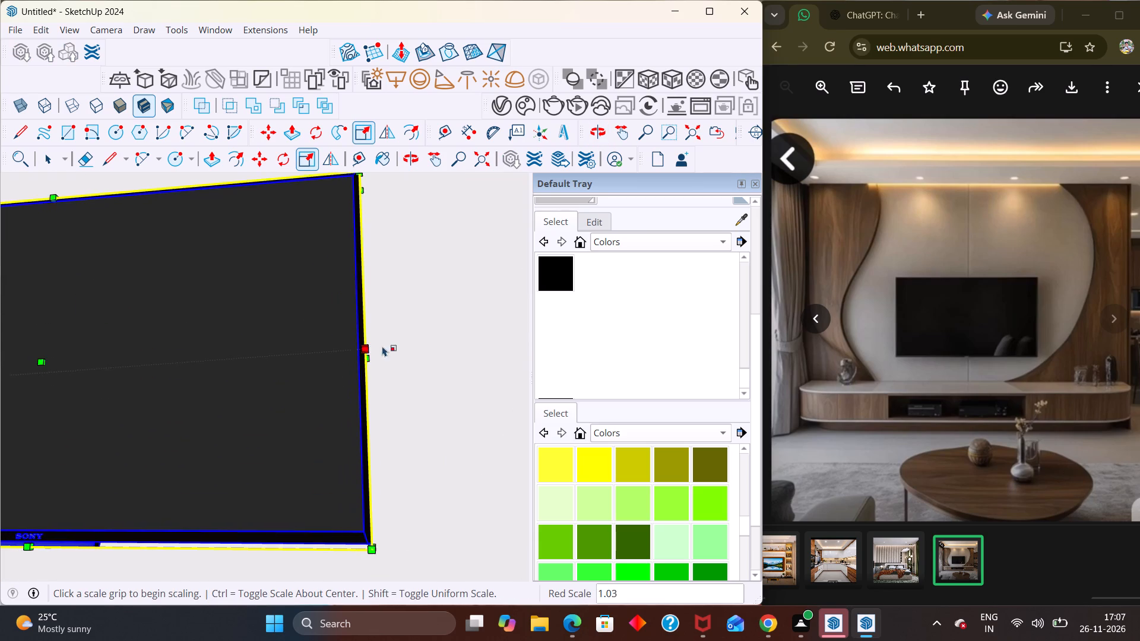
pyautogui.scroll(-18, 394, 348)
pyautogui.press('space')
pyautogui.click(333, 191)
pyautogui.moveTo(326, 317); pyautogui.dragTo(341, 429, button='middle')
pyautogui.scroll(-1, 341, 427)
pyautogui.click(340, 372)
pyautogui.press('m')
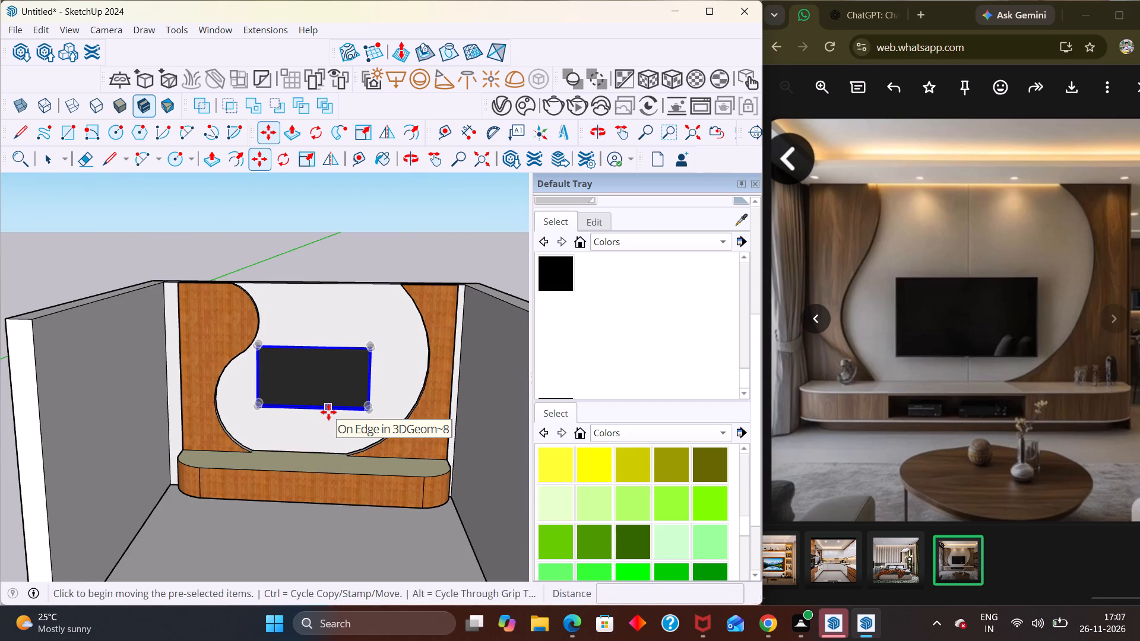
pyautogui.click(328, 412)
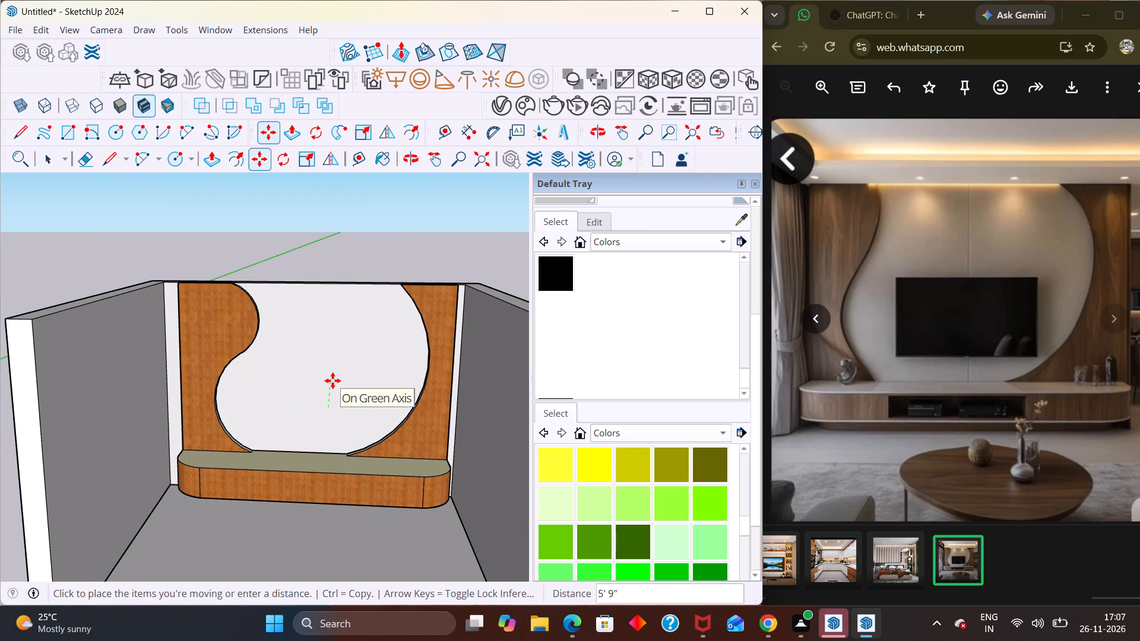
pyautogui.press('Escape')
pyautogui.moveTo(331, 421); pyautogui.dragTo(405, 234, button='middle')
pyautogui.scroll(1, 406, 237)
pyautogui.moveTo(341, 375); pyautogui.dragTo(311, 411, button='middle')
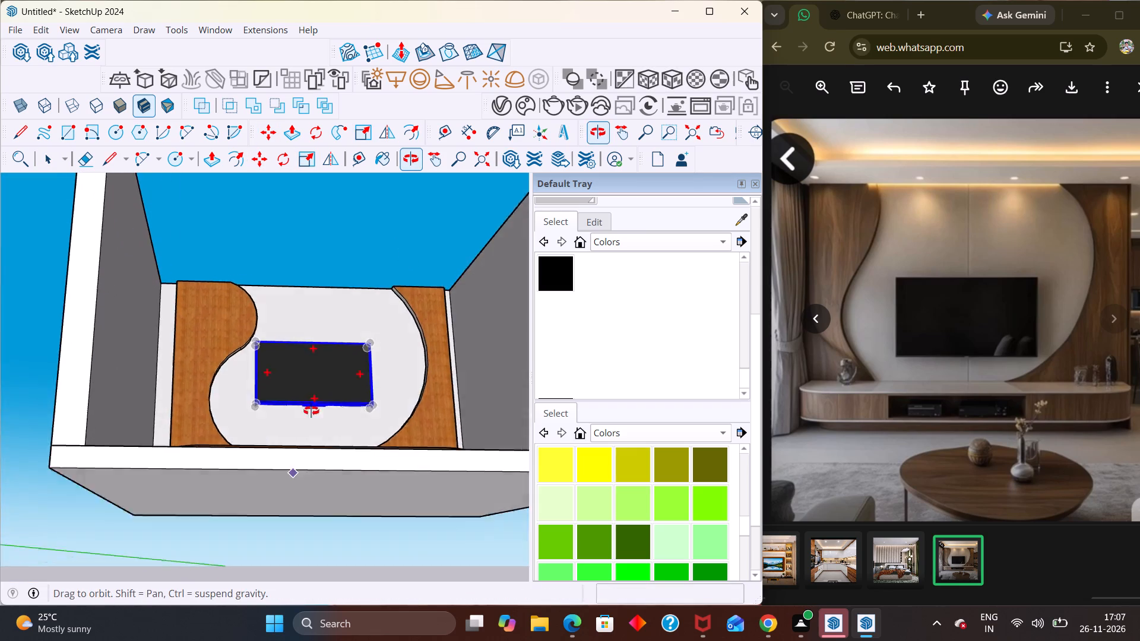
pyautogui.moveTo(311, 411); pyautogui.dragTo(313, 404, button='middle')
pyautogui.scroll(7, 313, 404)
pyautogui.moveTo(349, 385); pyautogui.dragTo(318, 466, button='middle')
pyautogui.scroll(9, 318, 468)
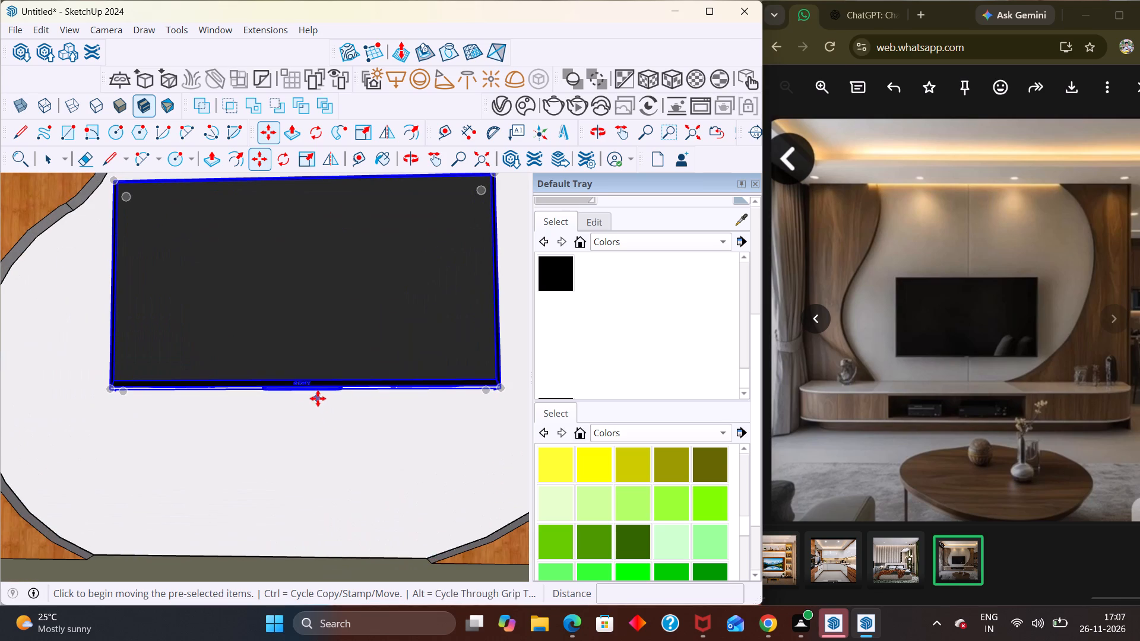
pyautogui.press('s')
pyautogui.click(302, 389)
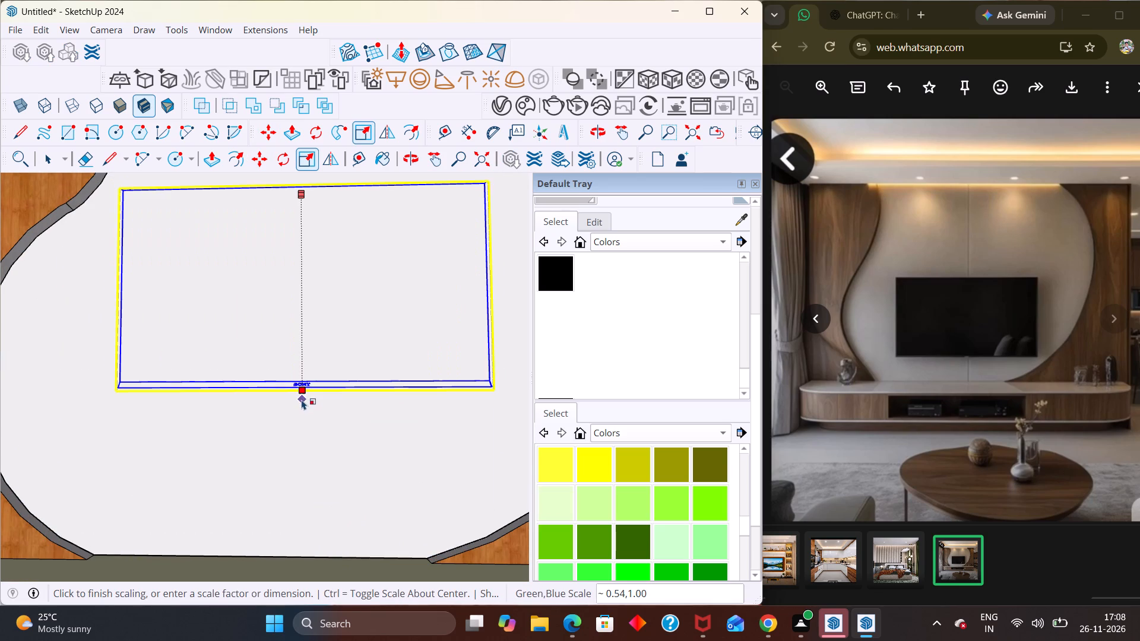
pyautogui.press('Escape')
# Move the TV down about 7 15/16" on the back wall, closer to the console.
pyautogui.press('m')
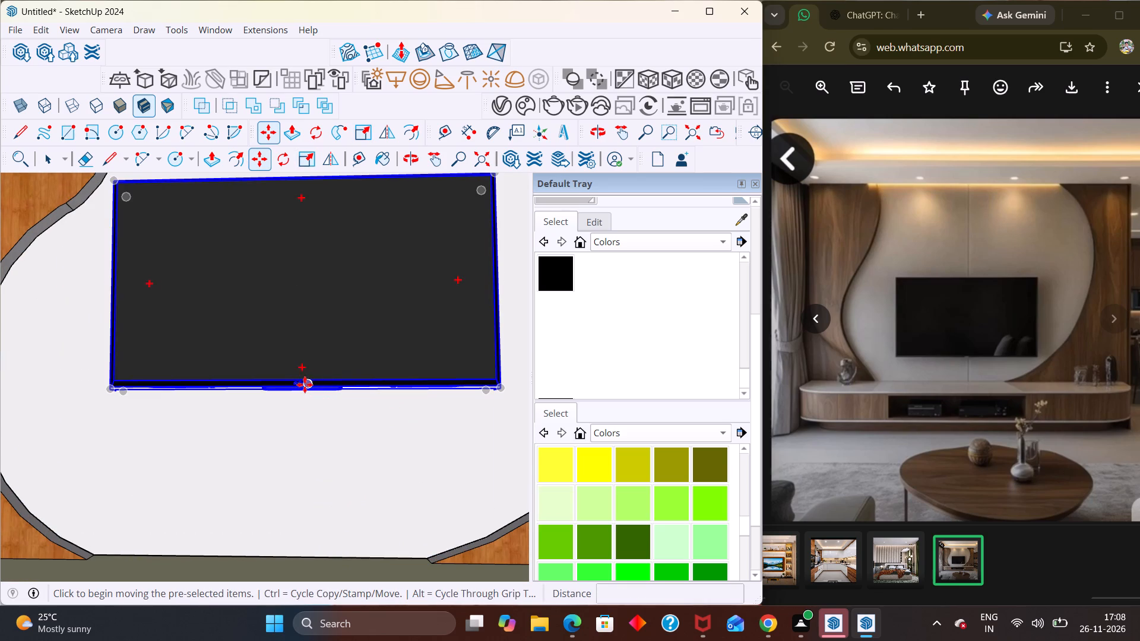
pyautogui.click(307, 312)
pyautogui.click(301, 360)
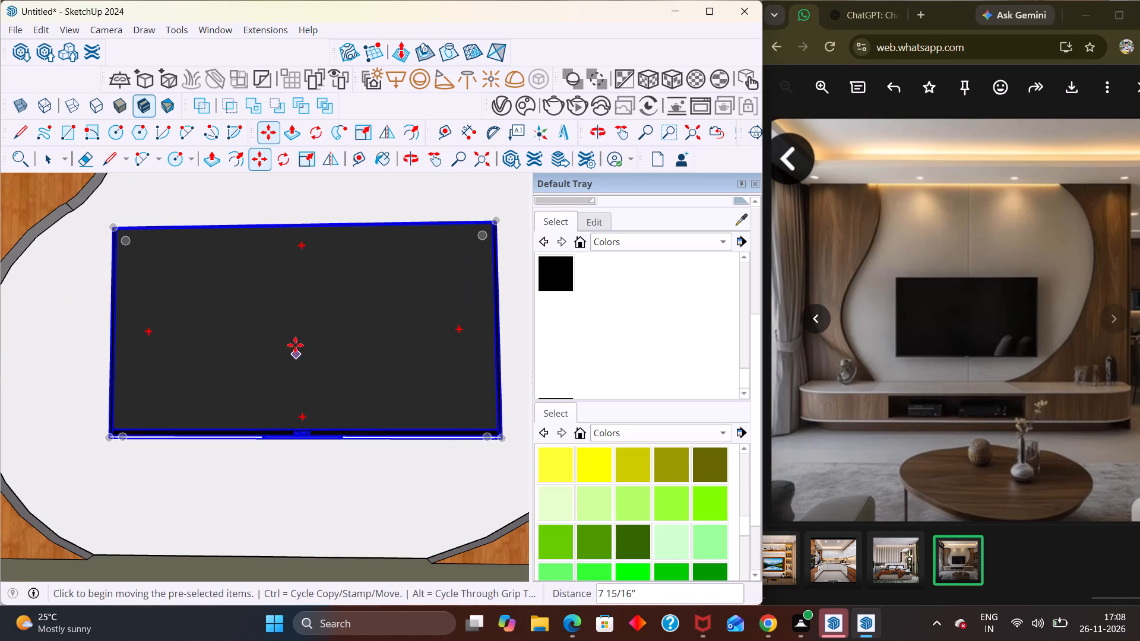
pyautogui.scroll(-16, 296, 343)
pyautogui.press('space')
pyautogui.click(356, 186)
pyautogui.moveTo(313, 336); pyautogui.dragTo(318, 410, button='middle')
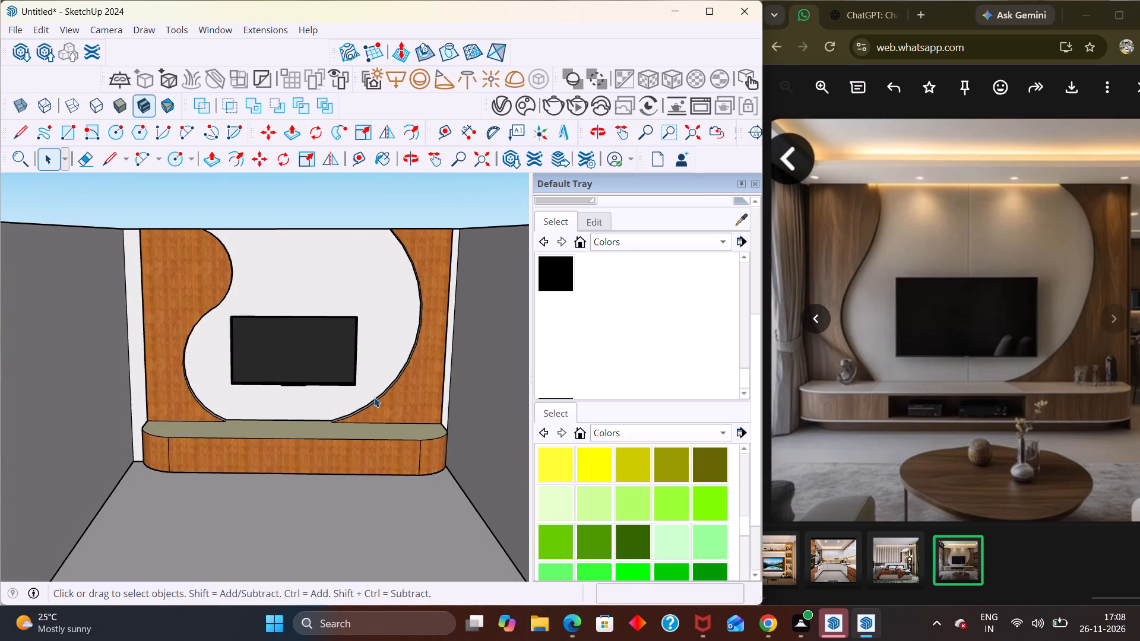
# Widen the TV slightly along the red axis by extending its right side.
pyautogui.scroll(4, 315, 349)
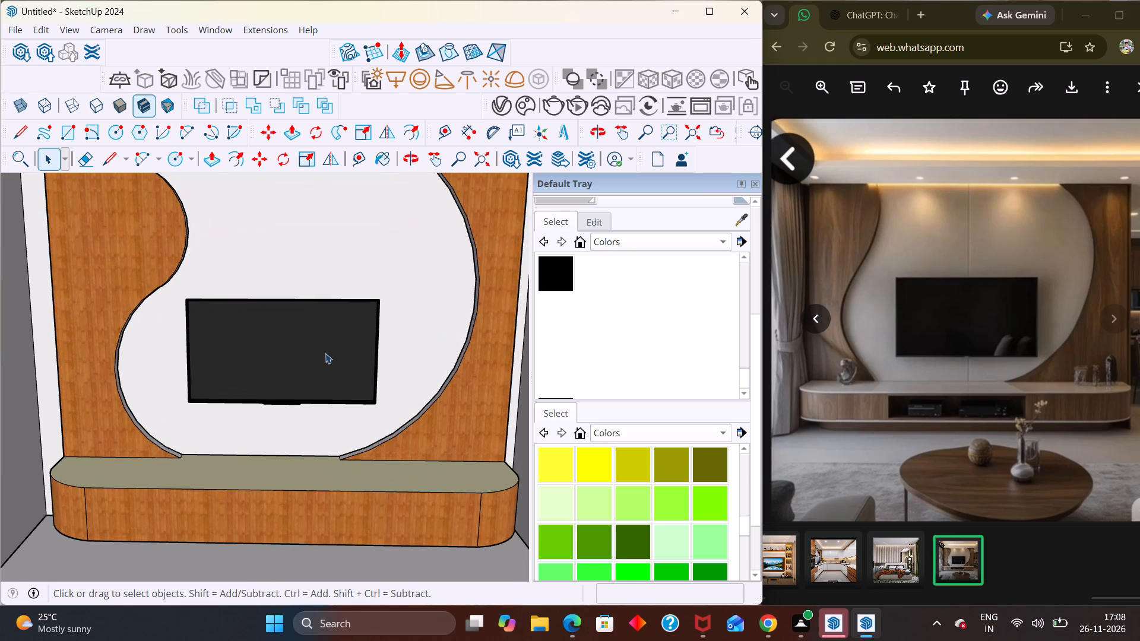
pyautogui.click(325, 353)
pyautogui.press('s')
pyautogui.scroll(1, 337, 385)
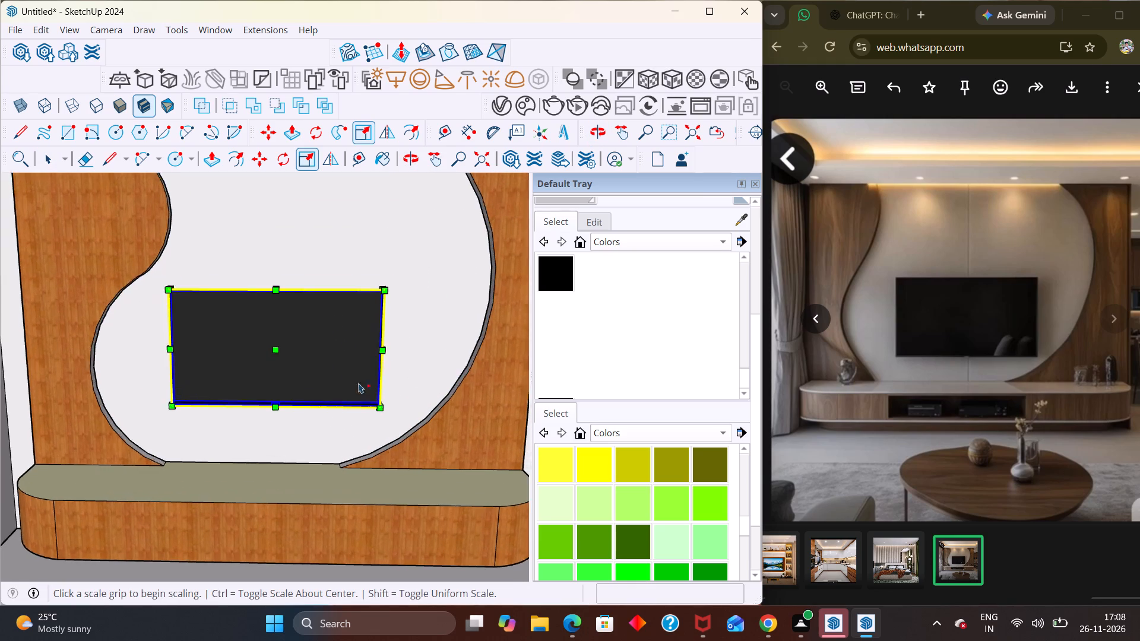
pyautogui.scroll(1, 359, 383)
pyautogui.moveTo(396, 362); pyautogui.dragTo(312, 372, button='middle')
pyautogui.scroll(3, 389, 350)
pyautogui.moveTo(381, 373); pyautogui.dragTo(354, 413, button='middle')
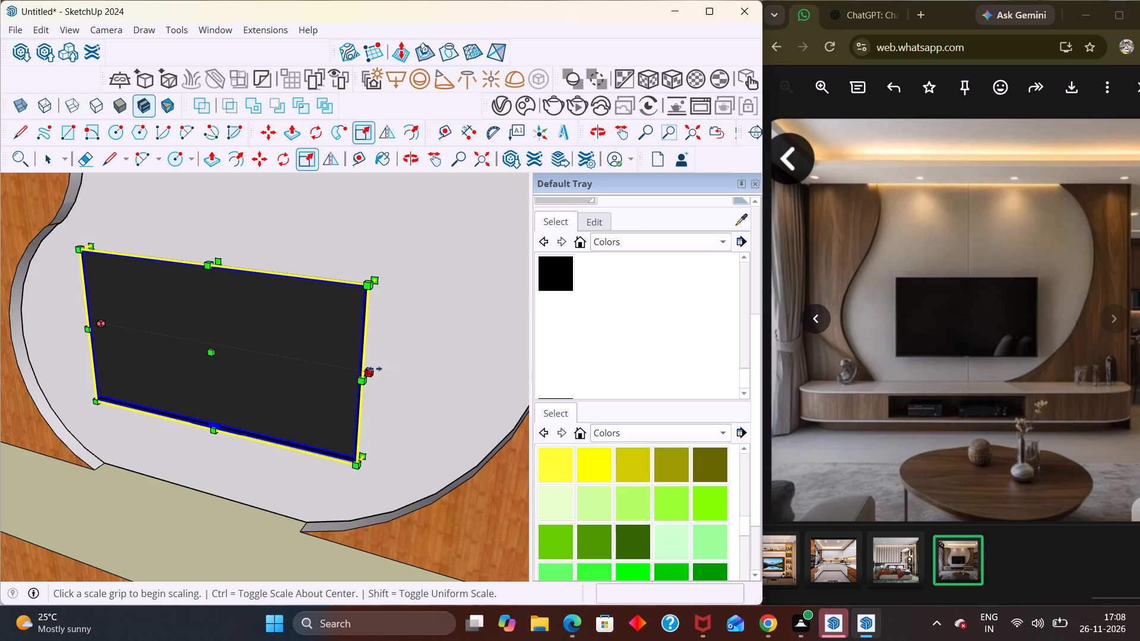
pyautogui.click(374, 371)
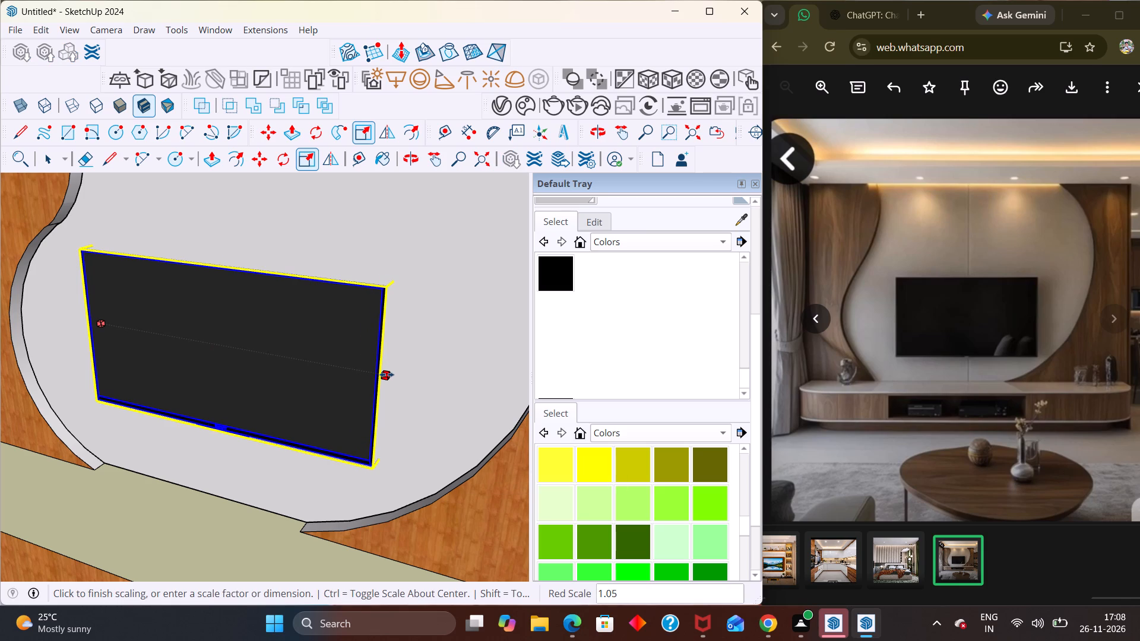
pyautogui.click(396, 372)
# Widen the TV slightly along the red axis by extending its left side.
pyautogui.moveTo(290, 402); pyautogui.dragTo(458, 380, button='middle')
pyautogui.scroll(-1, 441, 386)
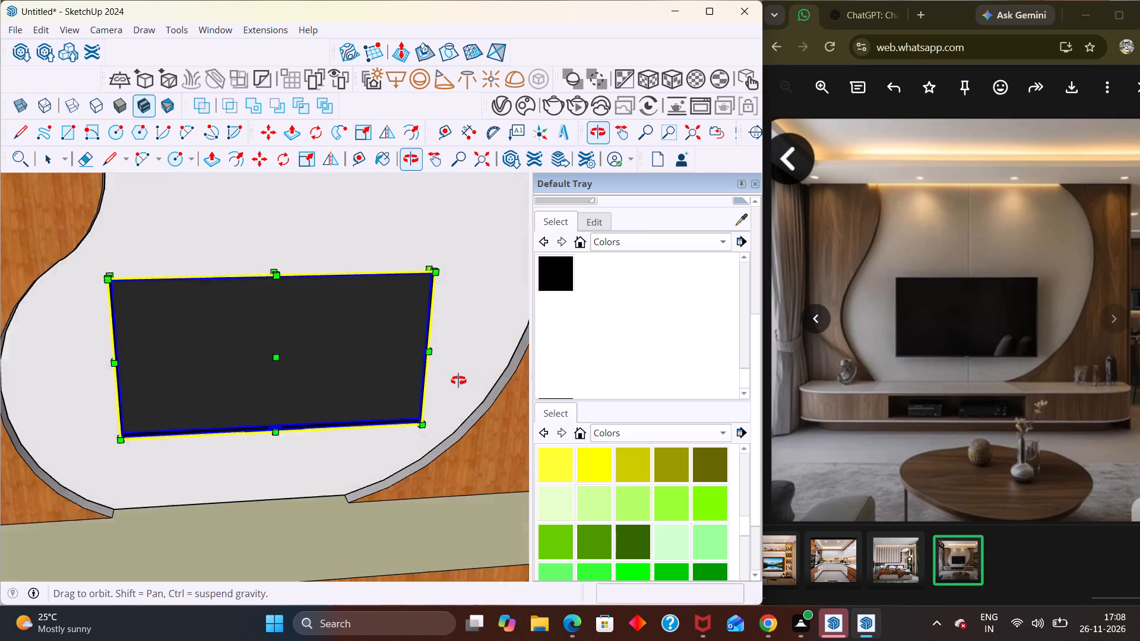
pyautogui.scroll(-2, 458, 380)
pyautogui.moveTo(458, 380); pyautogui.dragTo(523, 357, button='middle')
pyautogui.scroll(7, 202, 375)
pyautogui.click(199, 350)
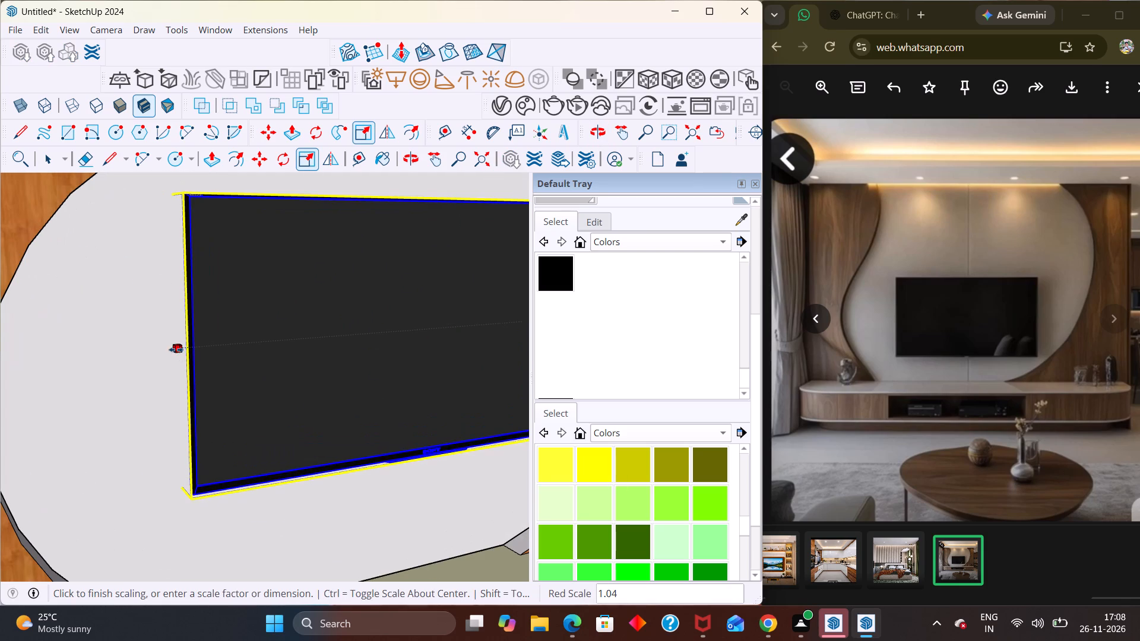
pyautogui.click(185, 353)
# Scale the TV's height along the blue axis by a factor of about 1.06, extending its bottom edge.
pyautogui.moveTo(423, 477); pyautogui.dragTo(413, 395, button='middle')
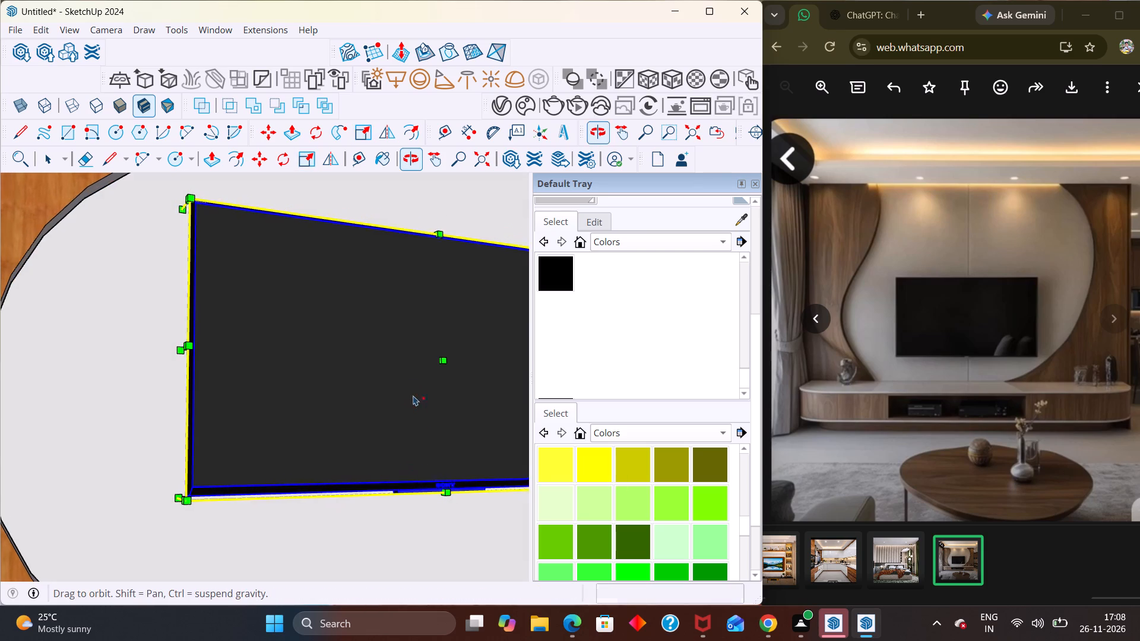
pyautogui.moveTo(413, 395); pyautogui.dragTo(412, 392, button='middle')
pyautogui.moveTo(439, 502); pyautogui.dragTo(449, 412, button='middle')
pyautogui.scroll(2, 439, 502)
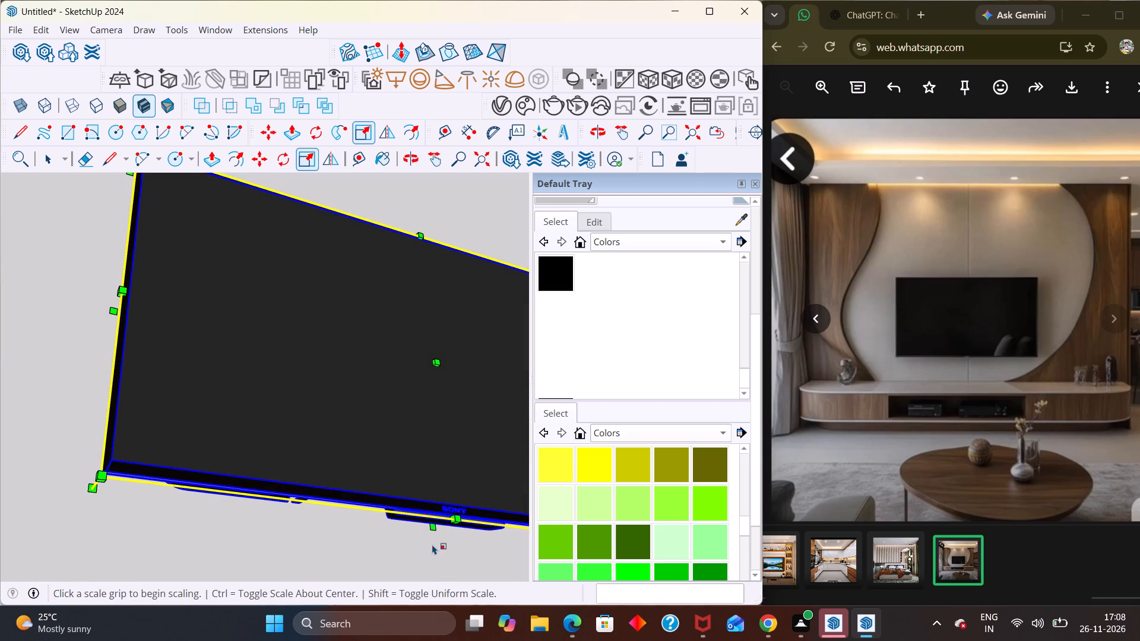
pyautogui.click(432, 528)
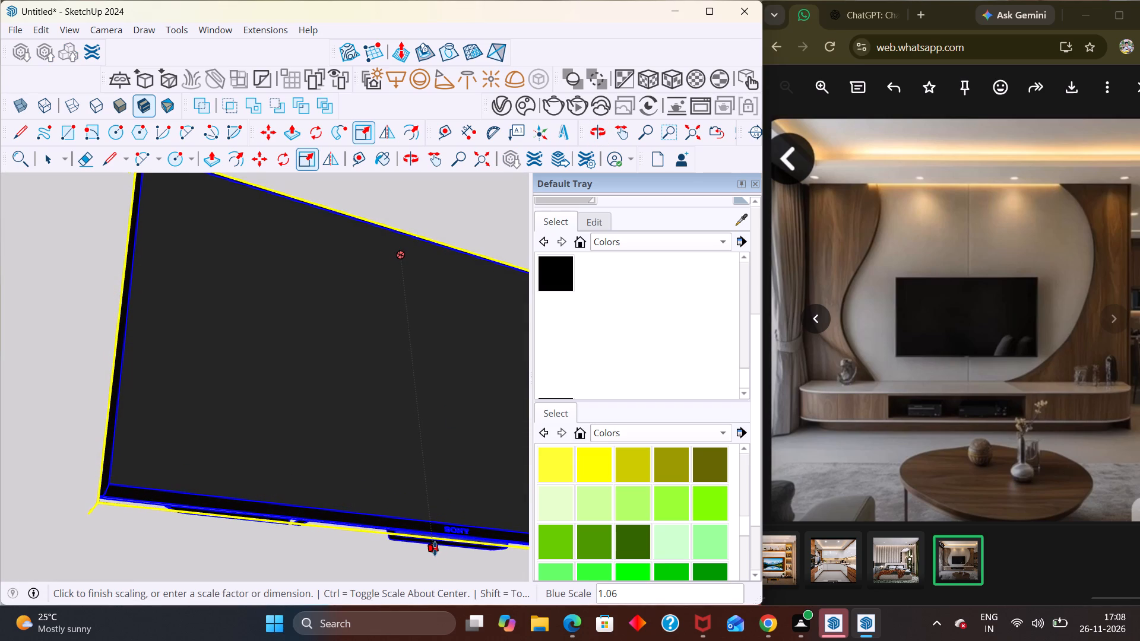
pyautogui.click(435, 548)
pyautogui.scroll(-16, 270, 496)
pyautogui.press('space')
pyautogui.click(300, 271)
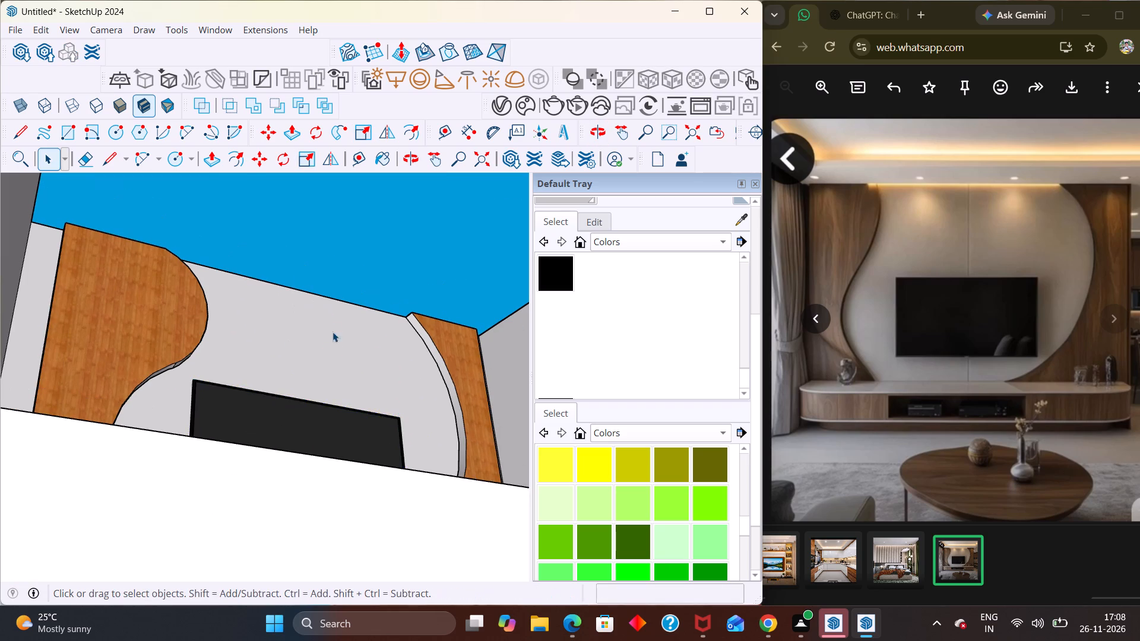
pyautogui.moveTo(333, 343); pyautogui.dragTo(237, 458, button='middle')
pyautogui.scroll(-5, 246, 467)
pyautogui.moveTo(269, 480); pyautogui.dragTo(236, 485, button='middle')
pyautogui.moveTo(236, 484); pyautogui.dragTo(254, 489, button='middle')
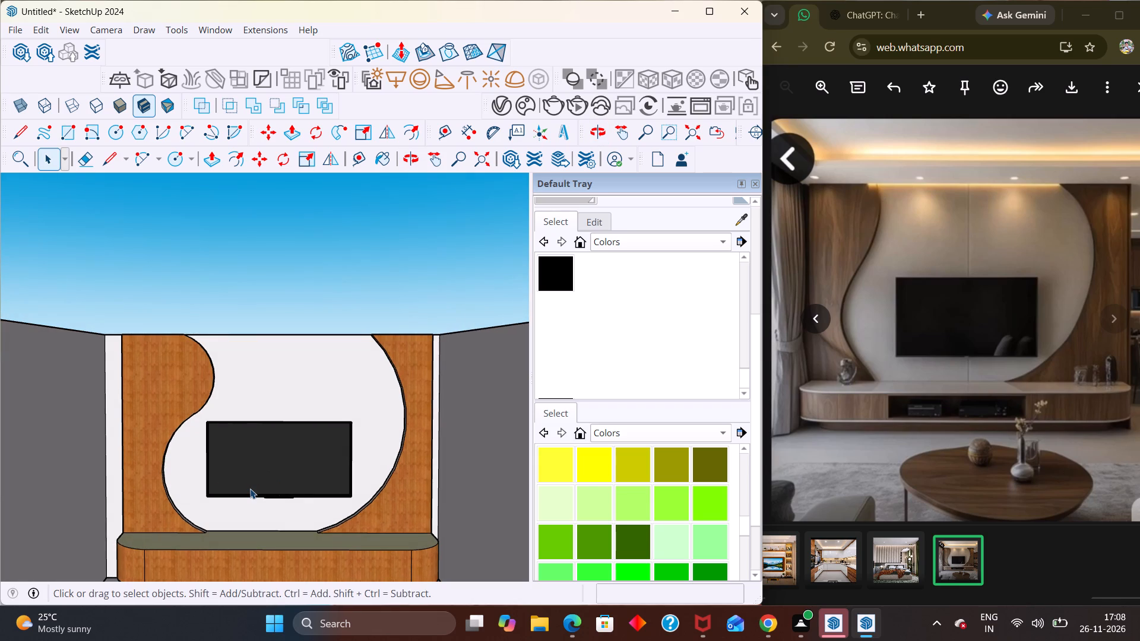
# Inside the TV wall group, paint both curved side panels with the plain reddish-brown material from the Wood collection.
pyautogui.doubleClick(148, 383)
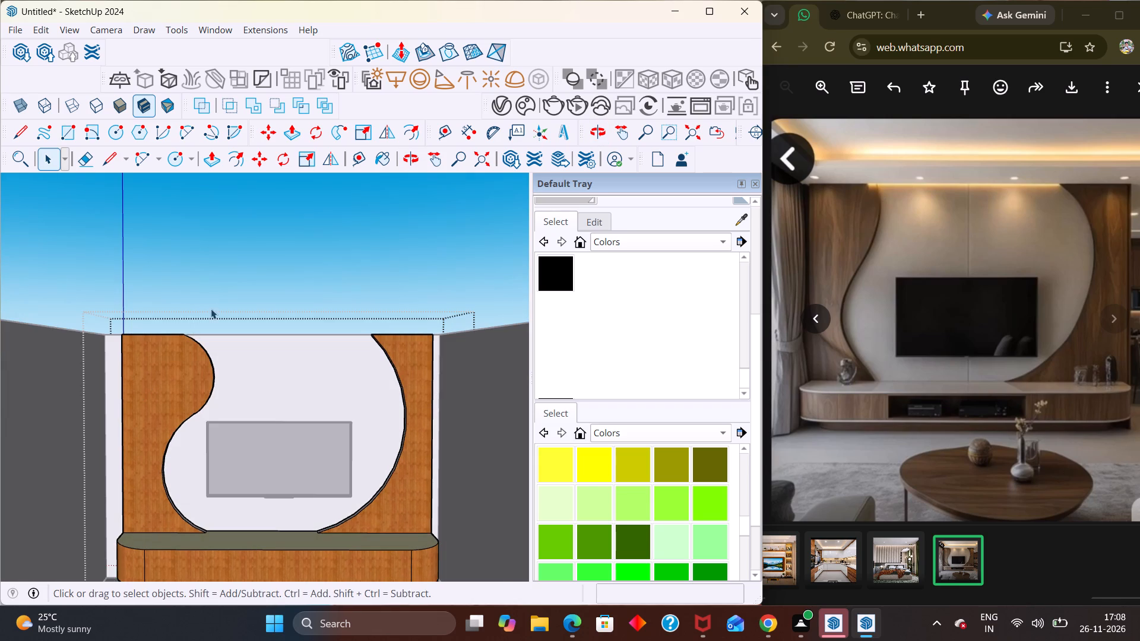
pyautogui.scroll(-4, 218, 300)
pyautogui.click(261, 277)
pyautogui.click(171, 401)
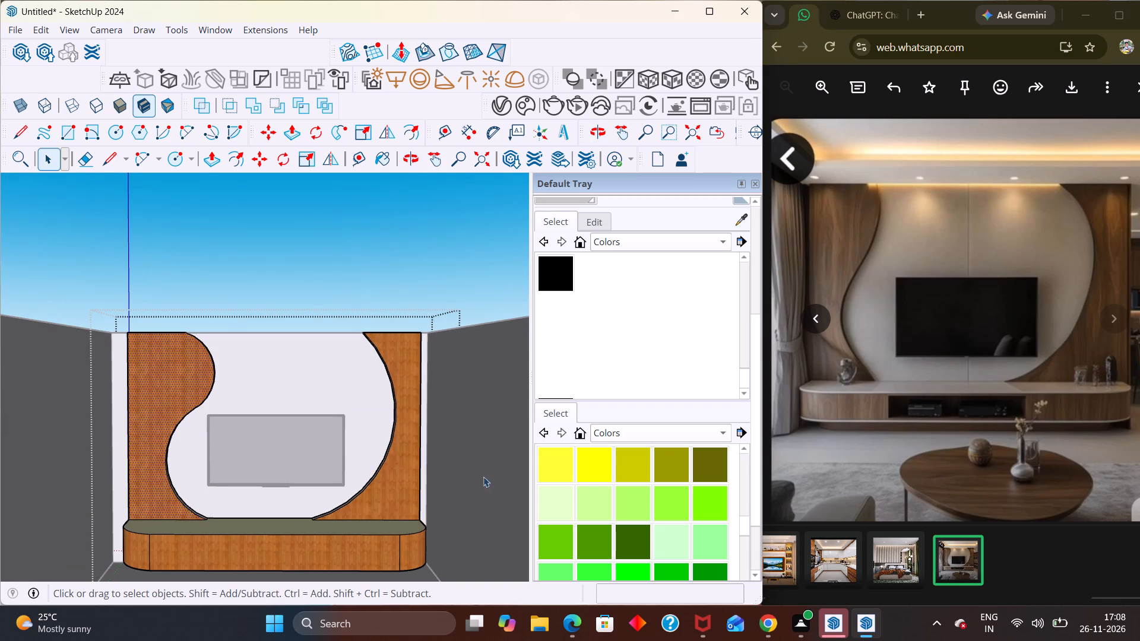
pyautogui.click(657, 424)
pyautogui.scroll(-1, 580, 605)
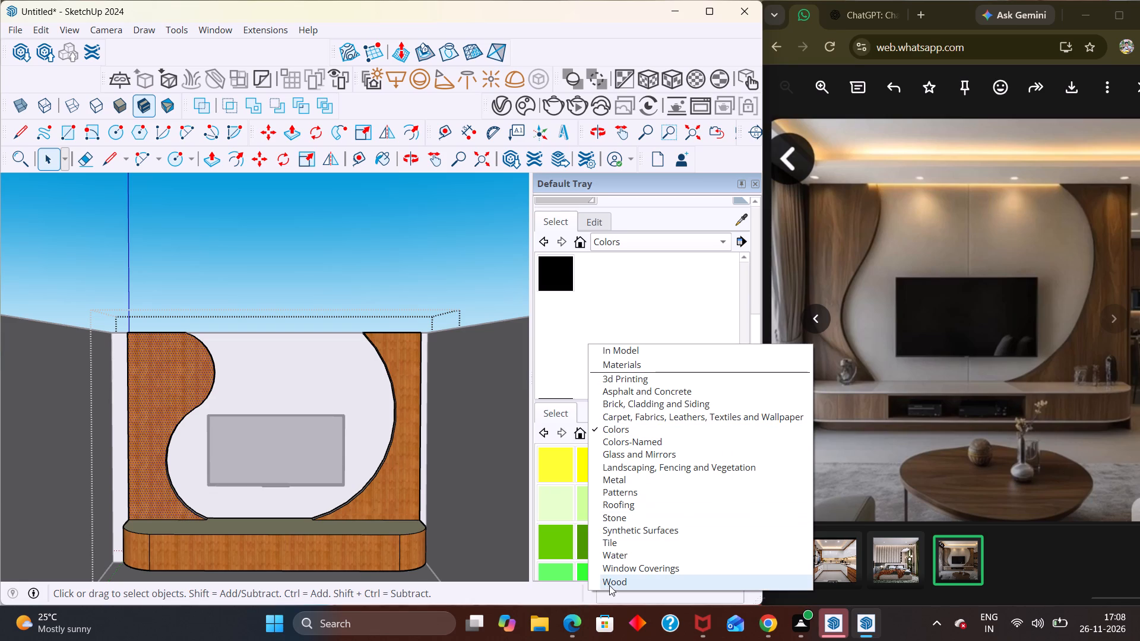
pyautogui.click(609, 585)
pyautogui.click(630, 468)
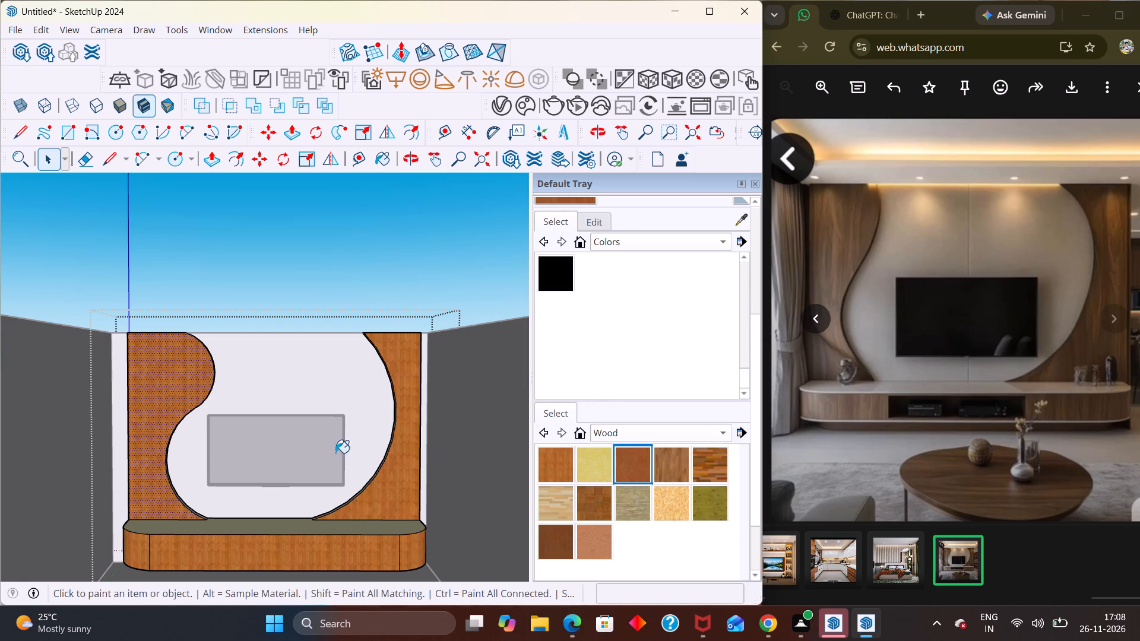
pyautogui.click(165, 392)
pyautogui.click(412, 407)
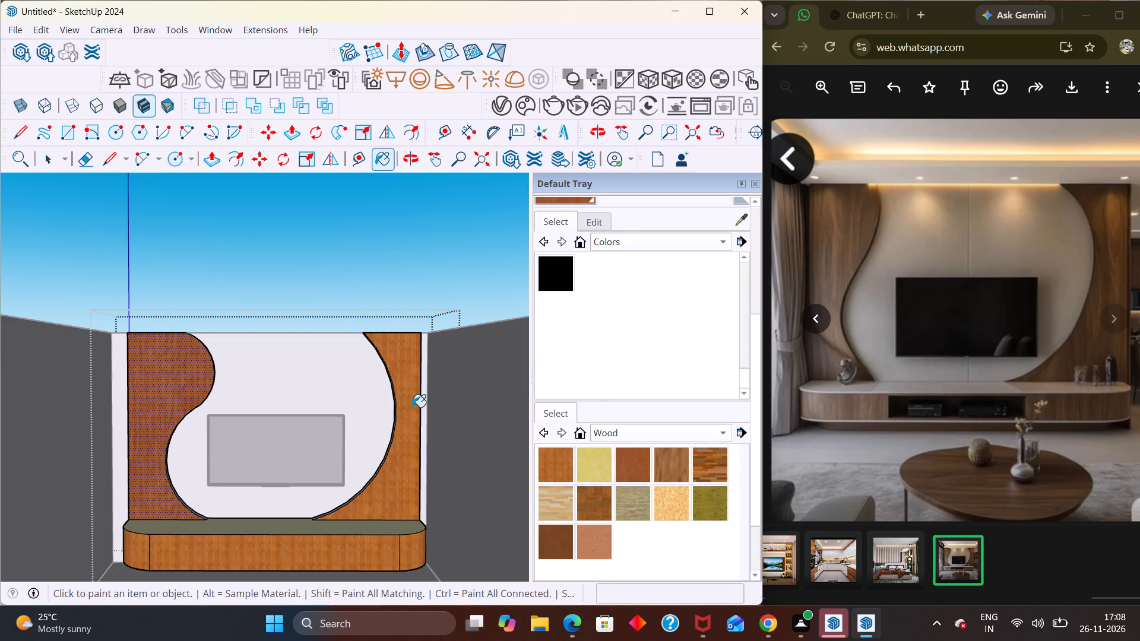
# Paint the console's front face and both rounded ends with the same reddish-brown wood, and exit the group.
pyautogui.click(287, 553)
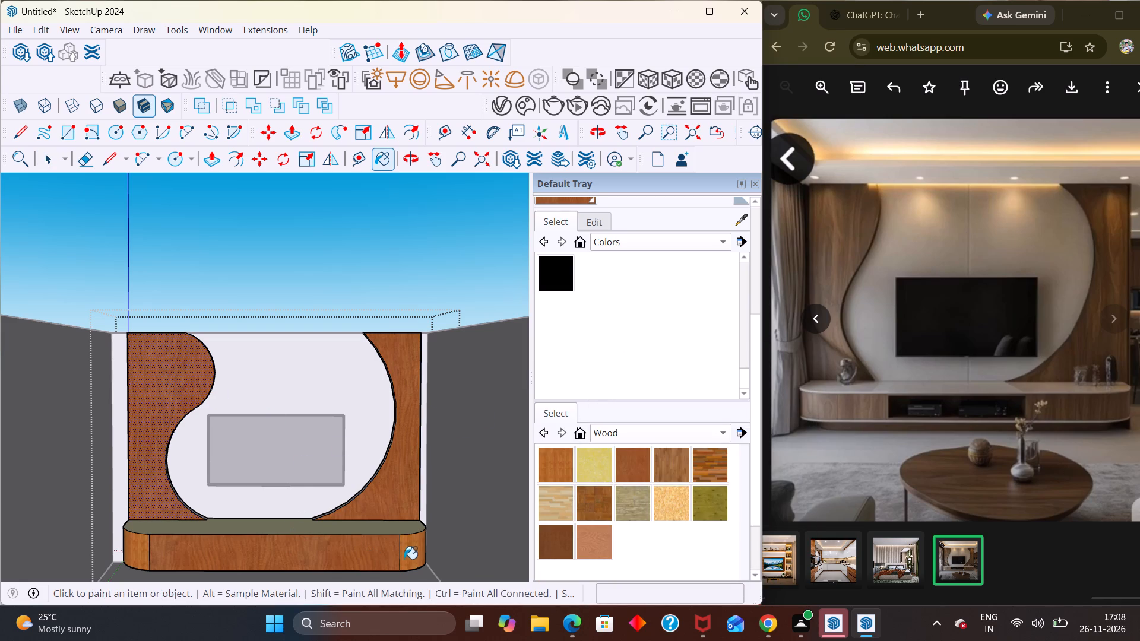
pyautogui.click(404, 554)
pyautogui.click(140, 553)
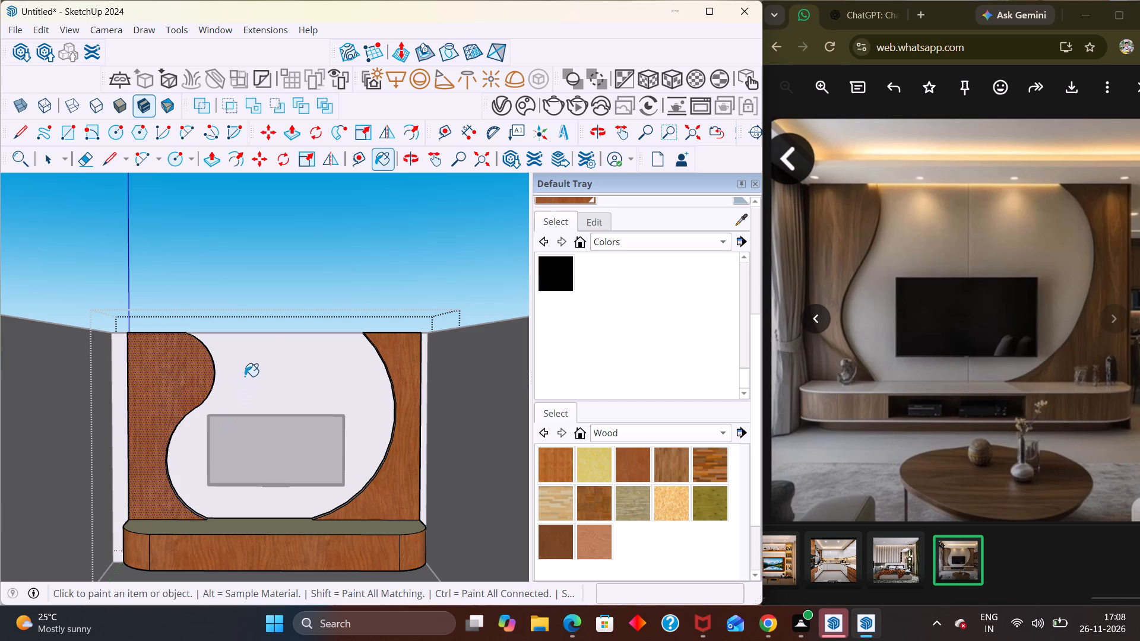
pyautogui.press('space')
pyautogui.click(283, 309)
# Examine the repainted panels and console from several angles and distances against the reference image.
pyautogui.scroll(-3, 310, 365)
pyautogui.moveTo(191, 478); pyautogui.dragTo(214, 503, button='middle')
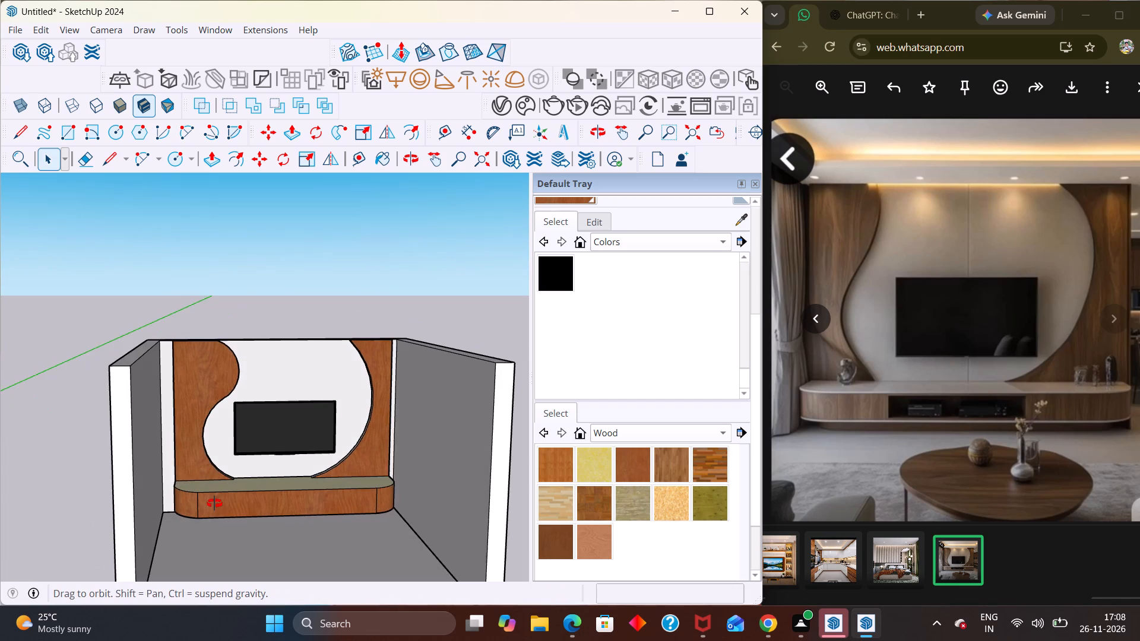
pyautogui.moveTo(214, 503); pyautogui.dragTo(215, 503, button='middle')
pyautogui.moveTo(246, 525); pyautogui.dragTo(242, 483, button='middle')
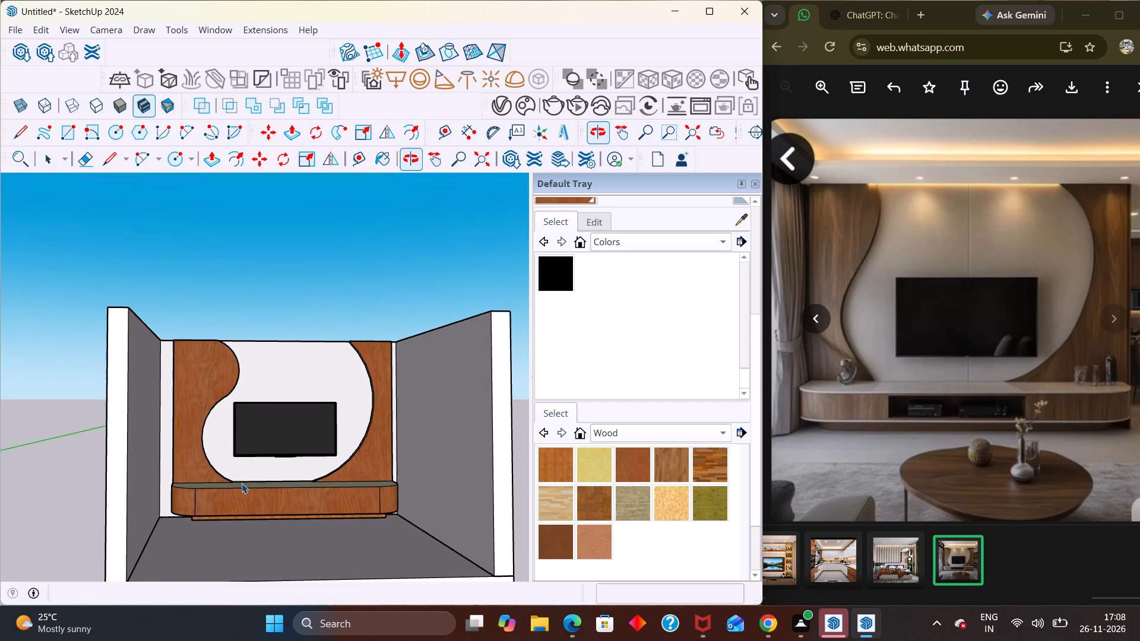
pyautogui.scroll(1, 275, 442)
pyautogui.middleClick(281, 446)
pyautogui.scroll(3, 271, 453)
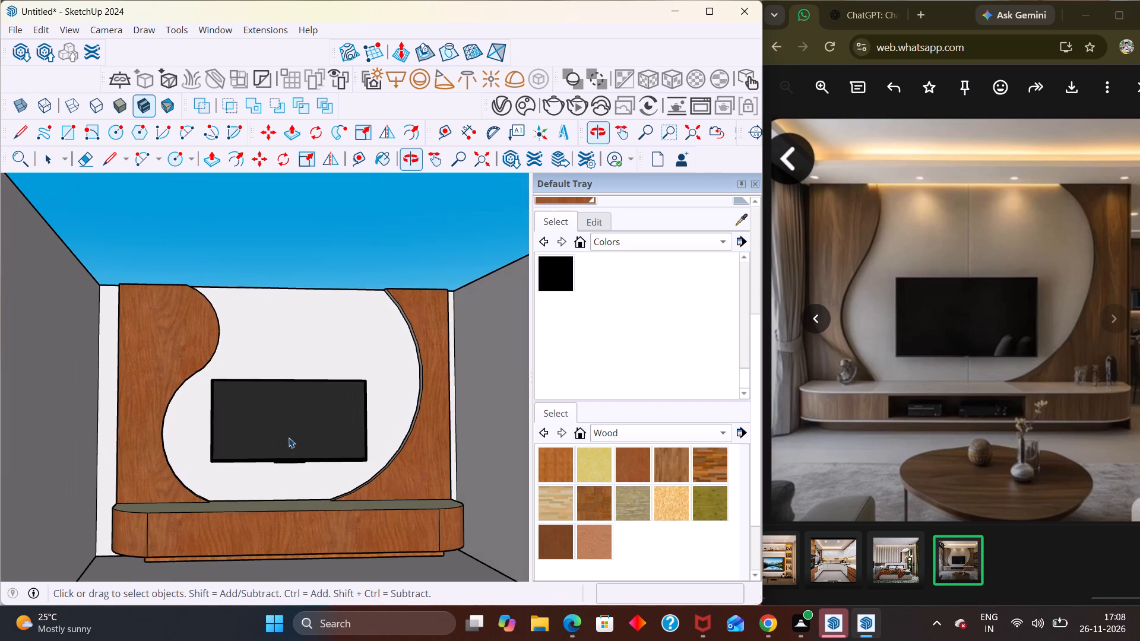
pyautogui.moveTo(319, 337); pyautogui.dragTo(305, 366, button='middle')
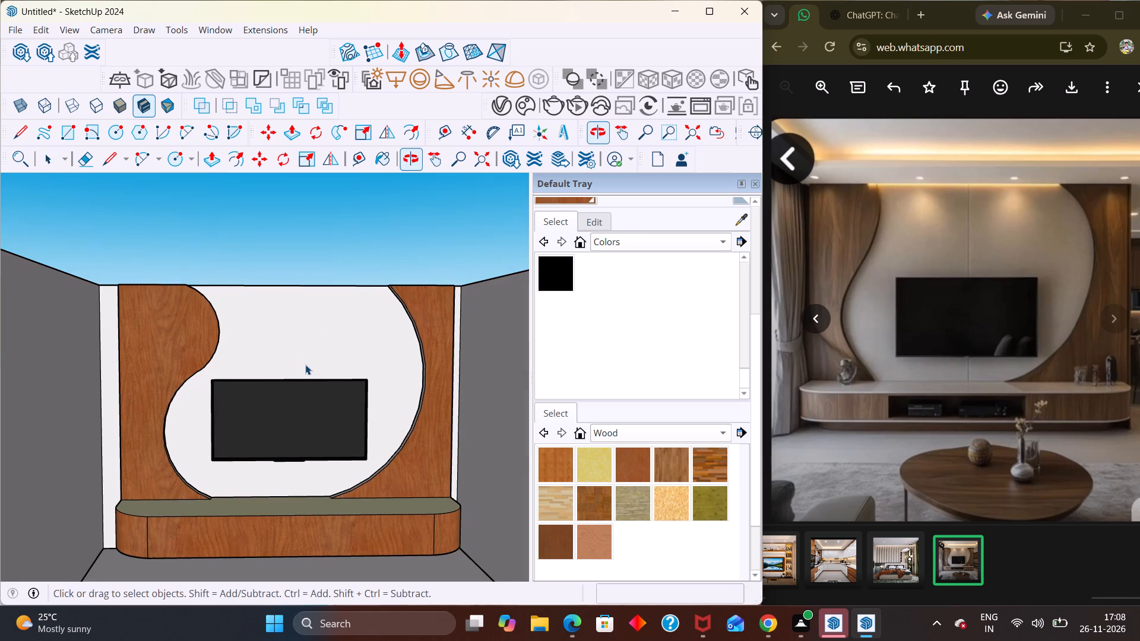
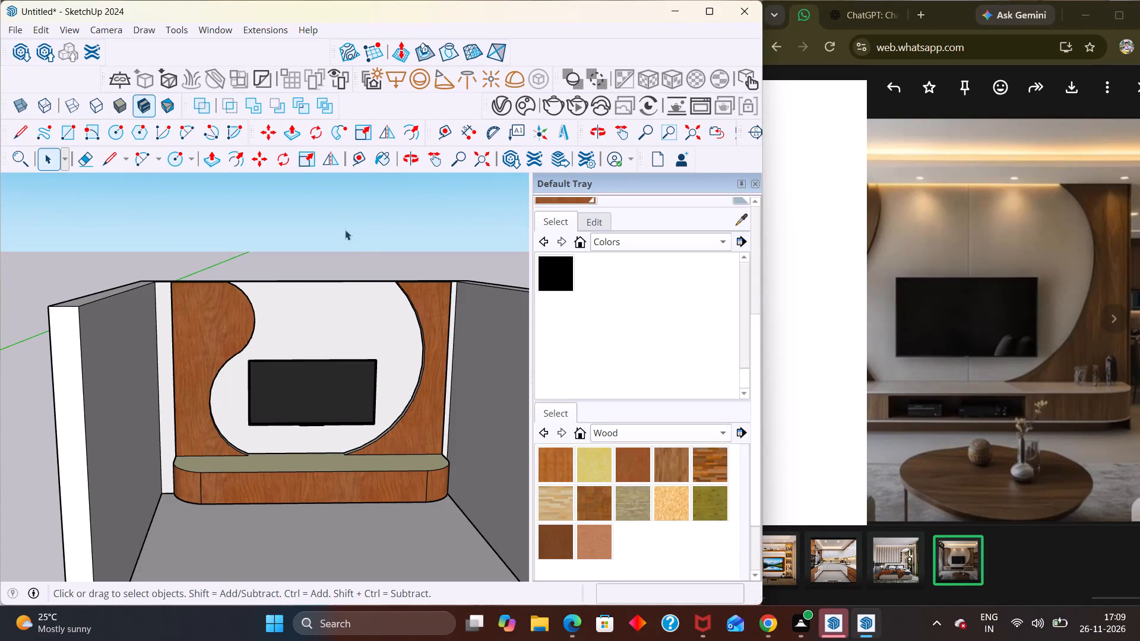
# Examine the room's TV wall, curved wood panels, television and rounded console from above, both sides and the front.
pyautogui.moveTo(366, 257); pyautogui.dragTo(349, 462, button='middle')
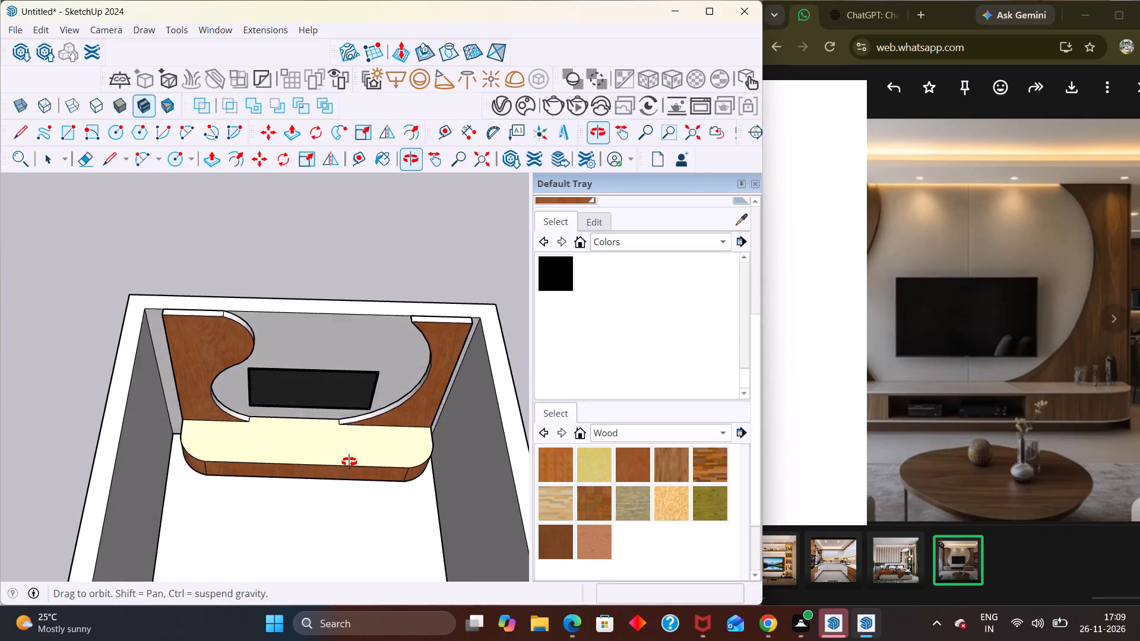
pyautogui.moveTo(349, 462); pyautogui.dragTo(347, 367, button='middle')
pyautogui.scroll(-1, 347, 388)
pyautogui.scroll(2, 347, 370)
pyautogui.middleClick(347, 367)
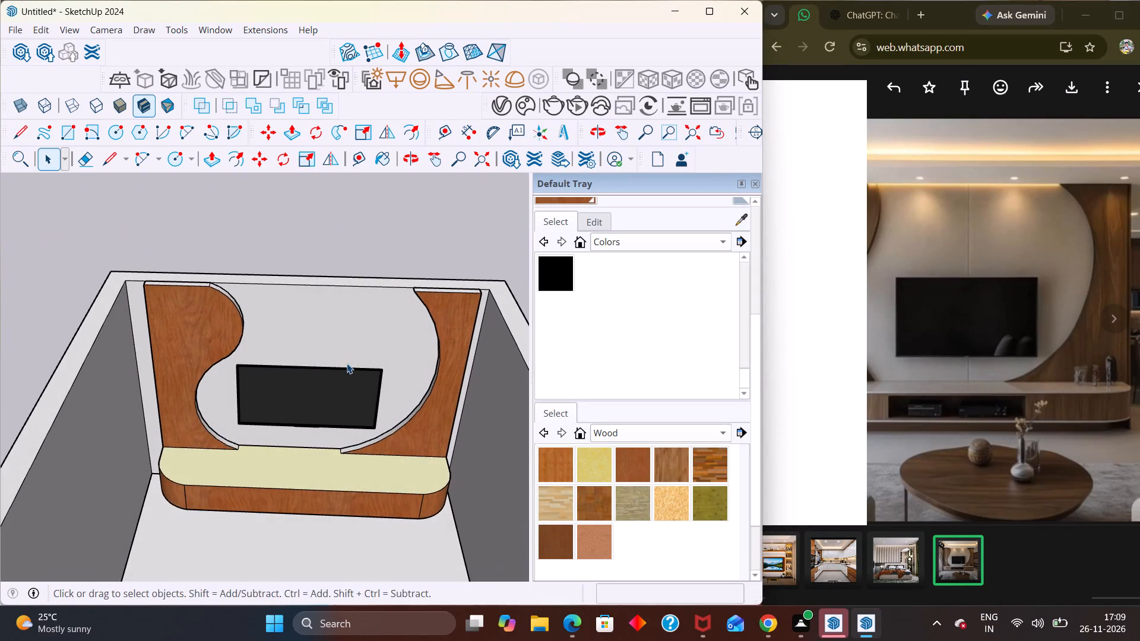
pyautogui.moveTo(347, 363); pyautogui.dragTo(348, 322, button='middle')
pyautogui.scroll(2, 347, 339)
pyautogui.moveTo(171, 337); pyautogui.dragTo(258, 491, button='middle')
pyautogui.scroll(-1, 170, 380)
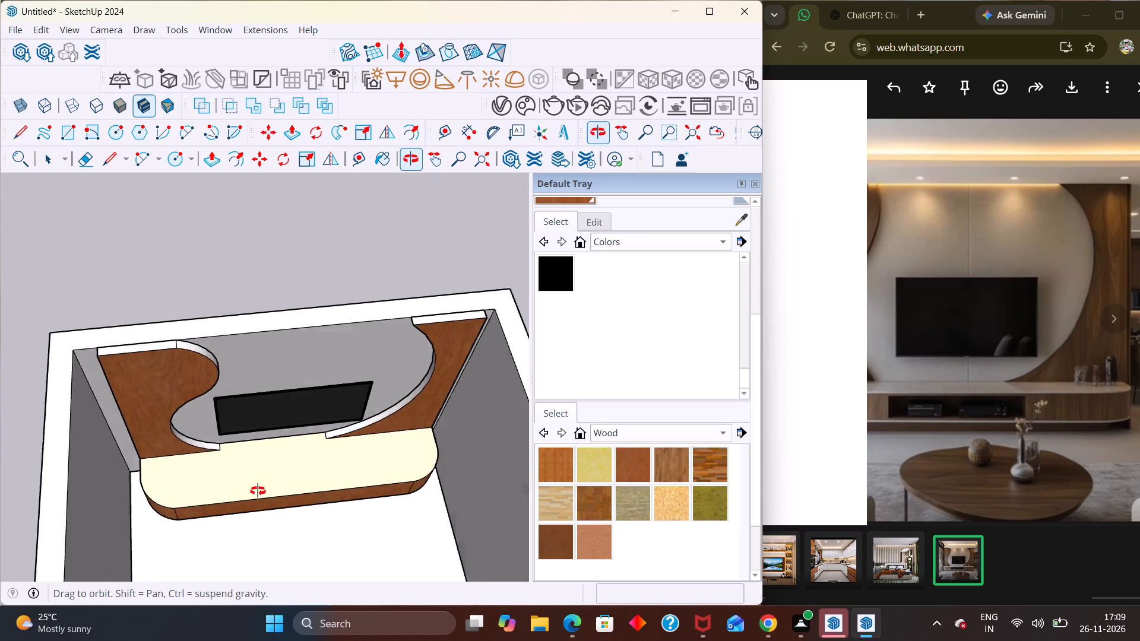
pyautogui.moveTo(258, 491); pyautogui.dragTo(122, 524, button='middle')
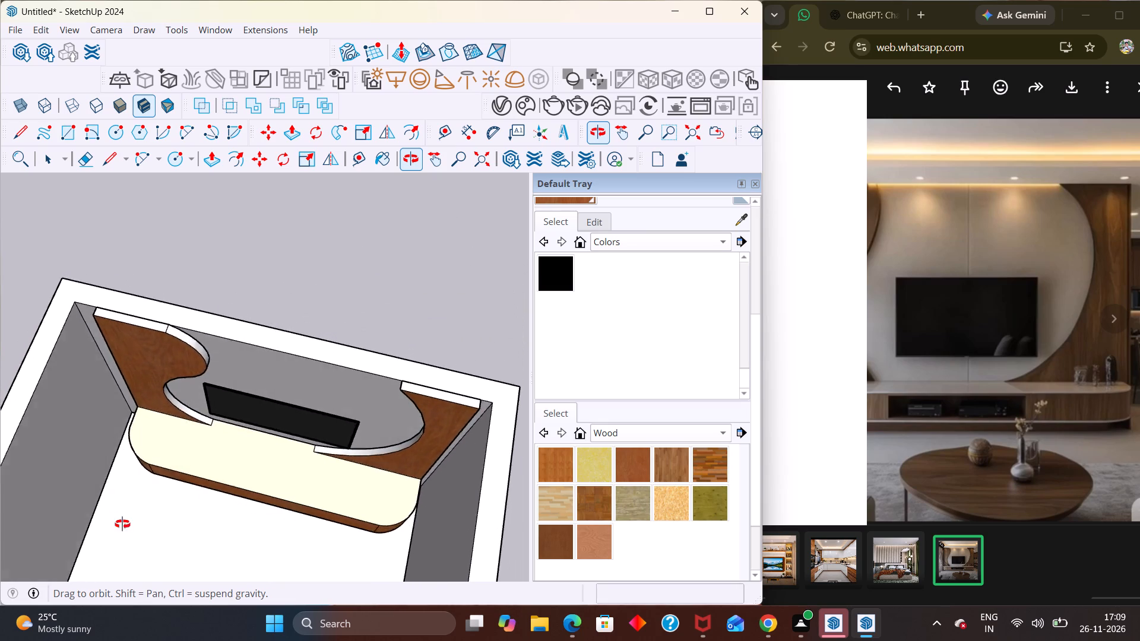
pyautogui.moveTo(122, 524); pyautogui.dragTo(142, 504, button='middle')
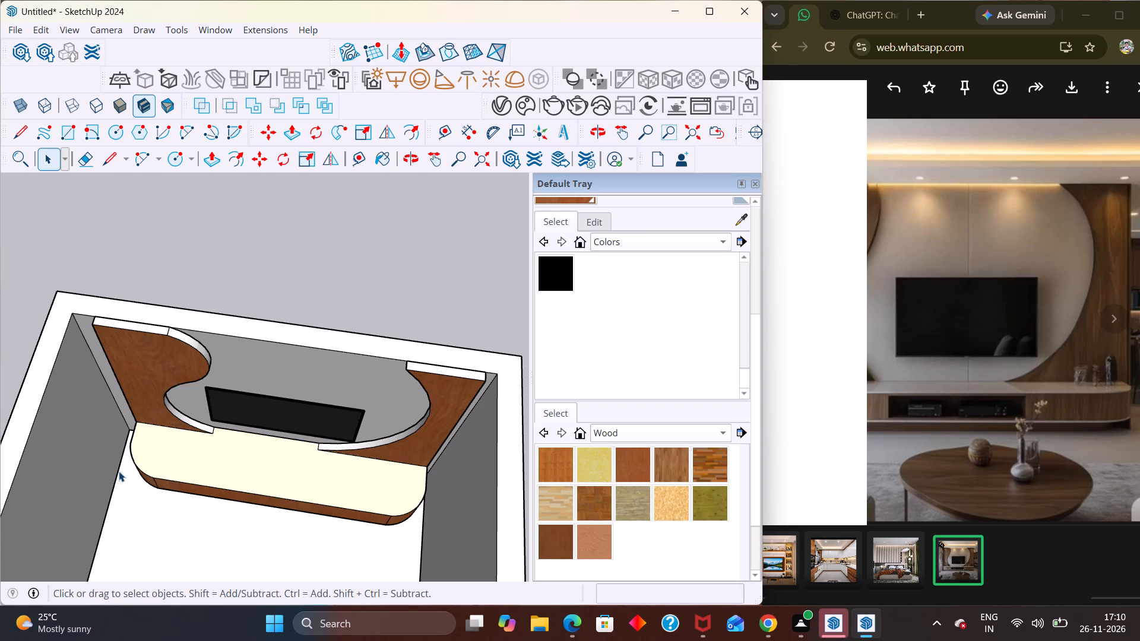
pyautogui.scroll(-3, 206, 461)
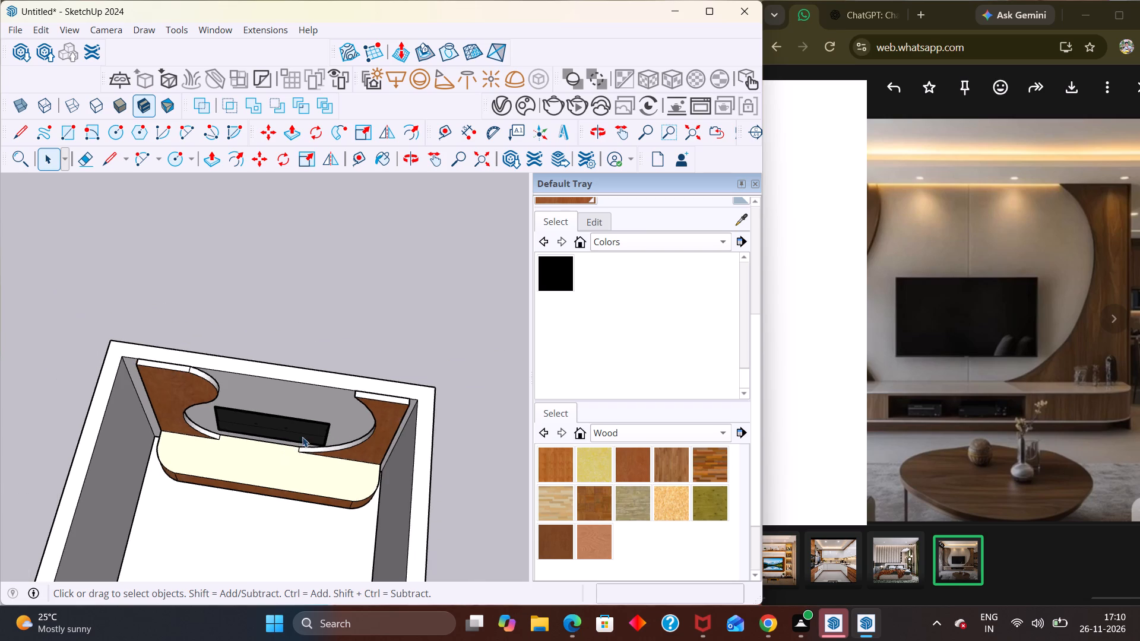
pyautogui.scroll(-5, 312, 429)
pyautogui.moveTo(328, 453); pyautogui.dragTo(417, 339, button='middle')
pyautogui.moveTo(283, 395); pyautogui.dragTo(277, 485, button='middle')
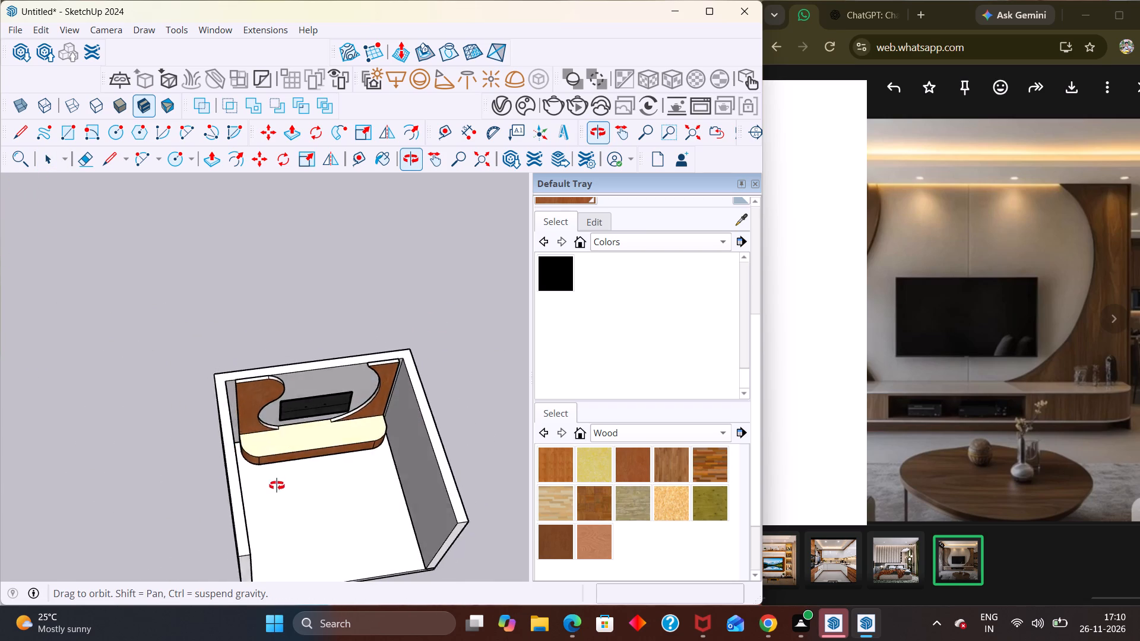
pyautogui.moveTo(277, 485); pyautogui.dragTo(297, 429, button='middle')
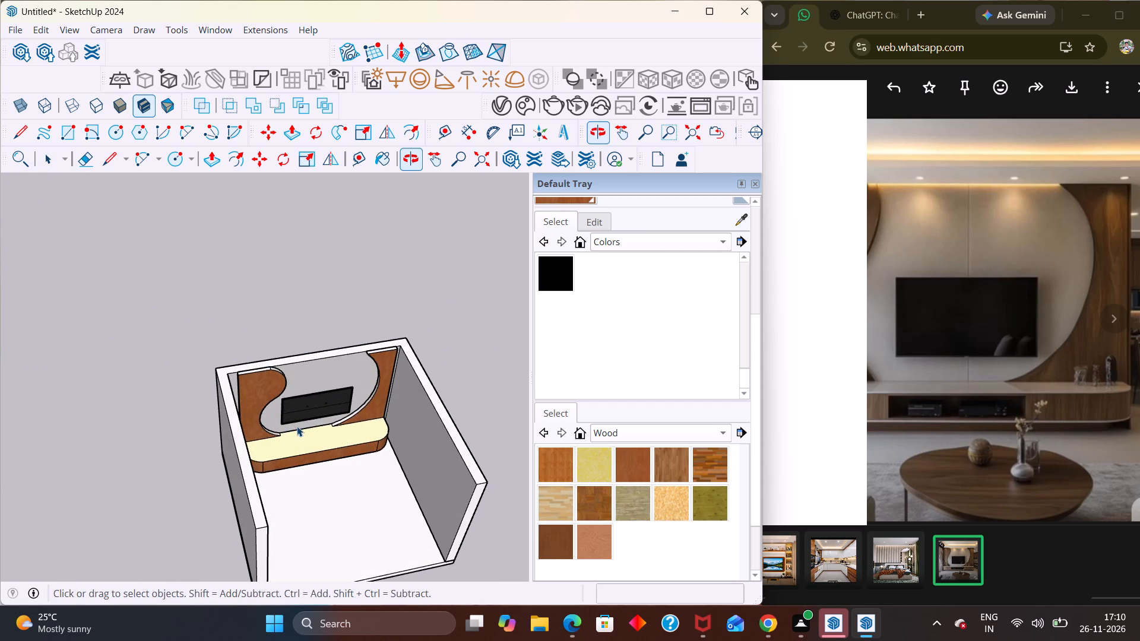
pyautogui.scroll(3, 262, 366)
pyautogui.moveTo(257, 380); pyautogui.dragTo(242, 426, button='middle')
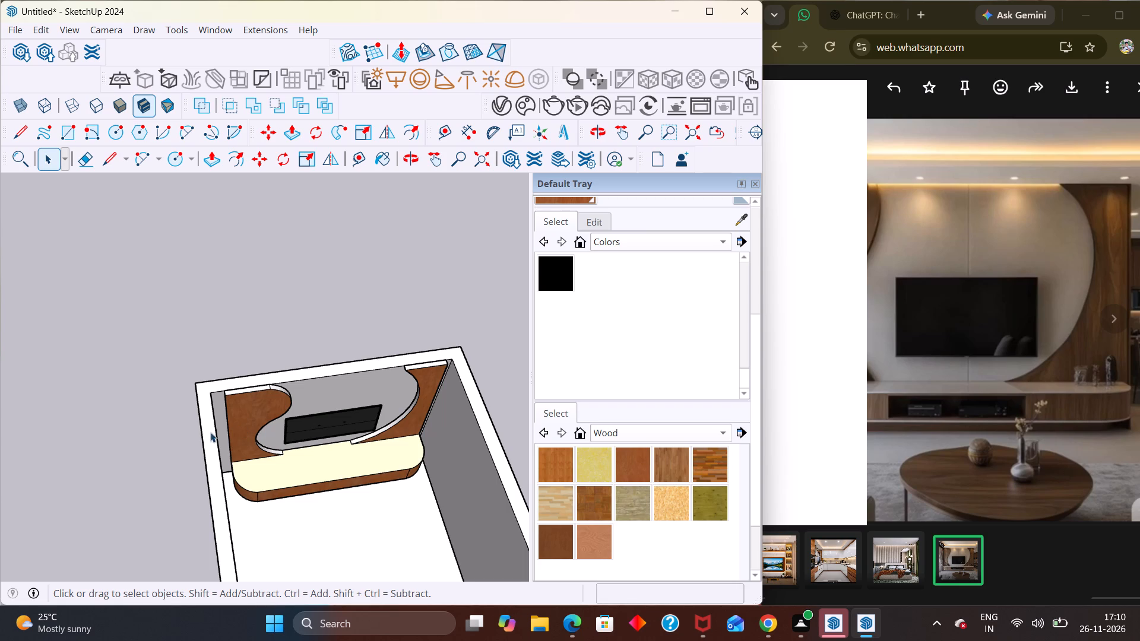
pyautogui.moveTo(213, 433); pyautogui.dragTo(217, 477, button='middle')
pyautogui.scroll(1, 271, 423)
pyautogui.moveTo(341, 471); pyautogui.dragTo(346, 520, button='middle')
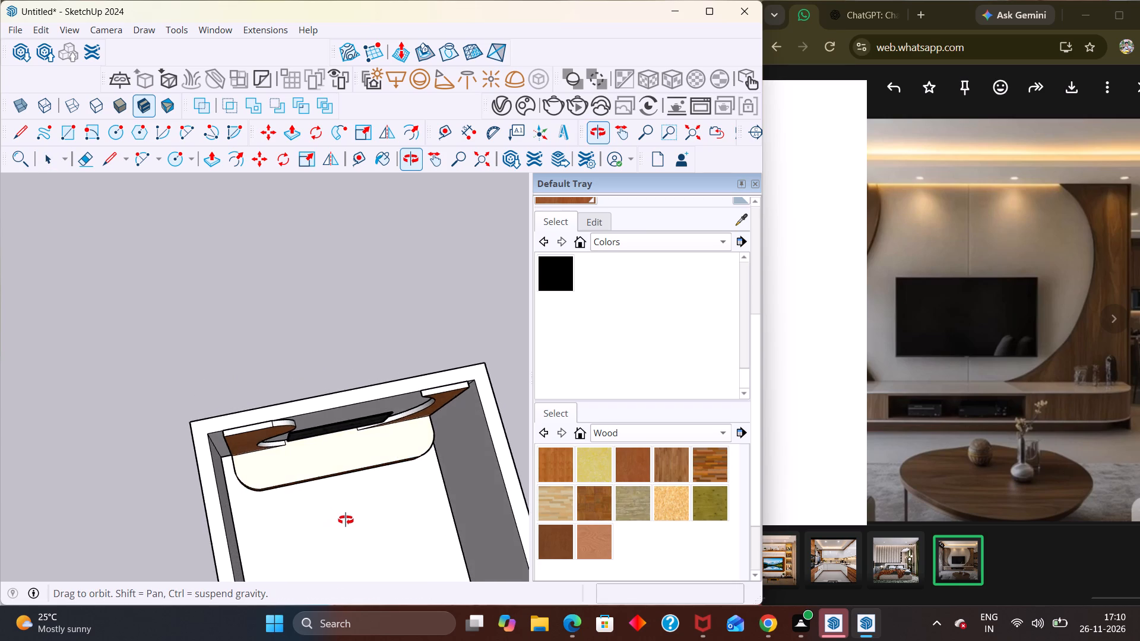
pyautogui.moveTo(346, 520); pyautogui.dragTo(349, 399, button='middle')
pyautogui.scroll(2, 350, 401)
pyautogui.scroll(3, 365, 351)
pyautogui.moveTo(318, 345); pyautogui.dragTo(318, 356, button='middle')
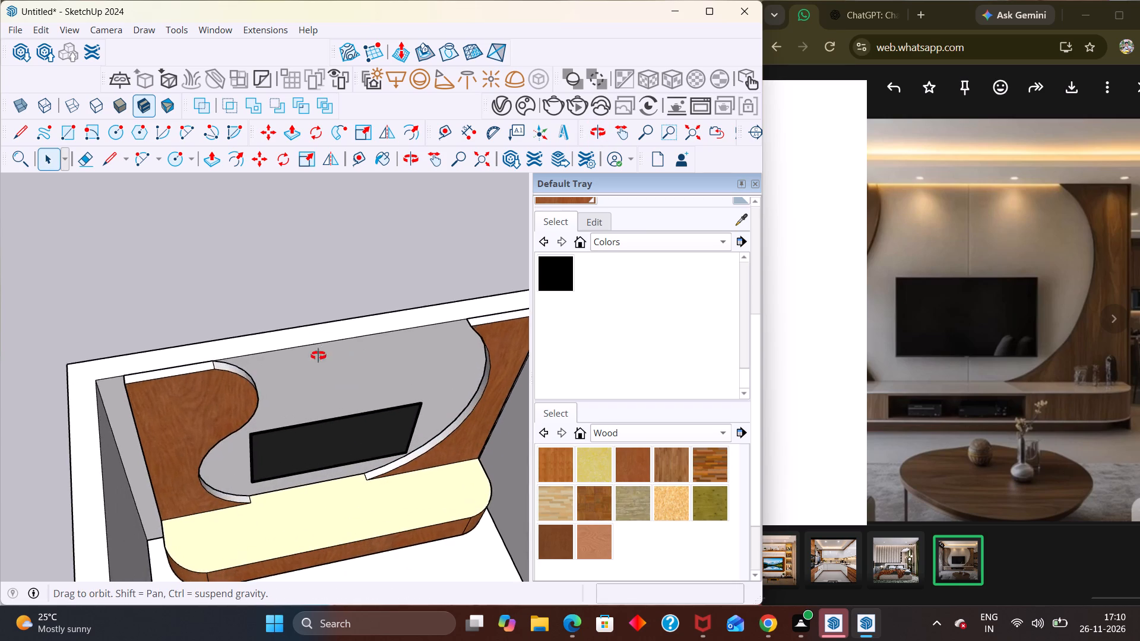
pyautogui.moveTo(318, 356); pyautogui.dragTo(310, 302, button='middle')
pyautogui.scroll(1, 310, 302)
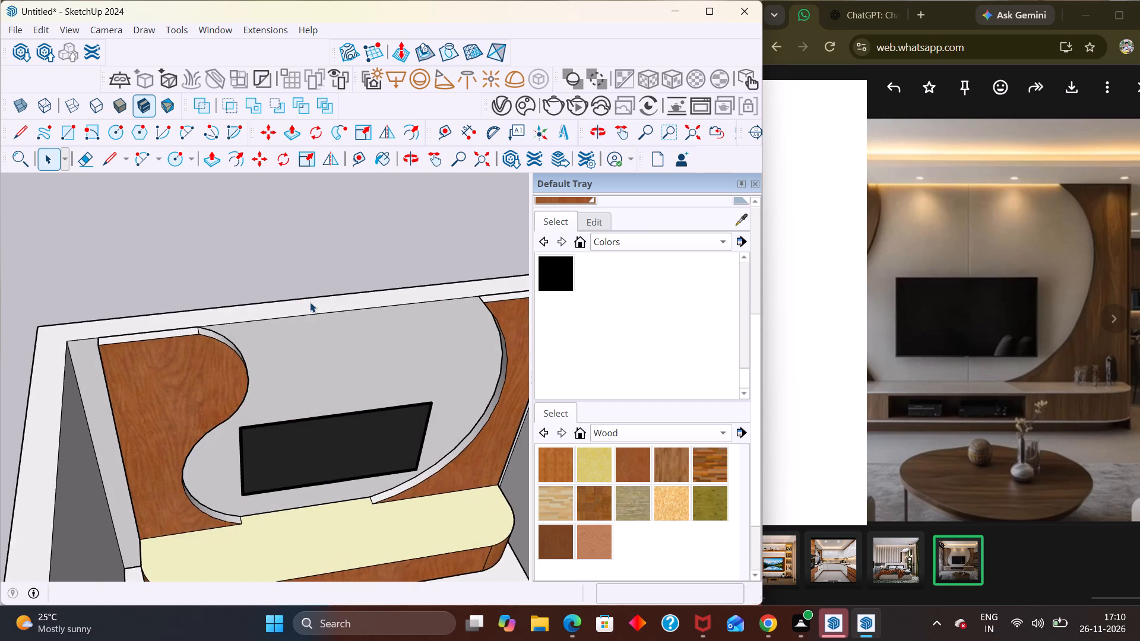
pyautogui.scroll(-6, 310, 302)
pyautogui.moveTo(358, 326); pyautogui.dragTo(377, 308, button='middle')
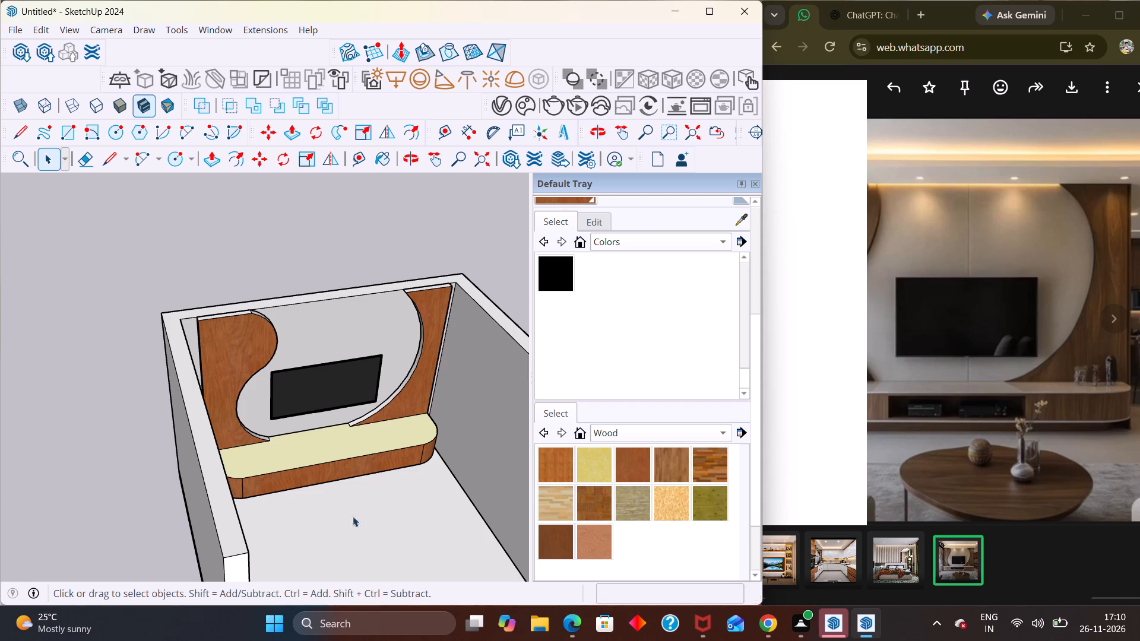
pyautogui.moveTo(325, 334); pyautogui.dragTo(280, 470, button='middle')
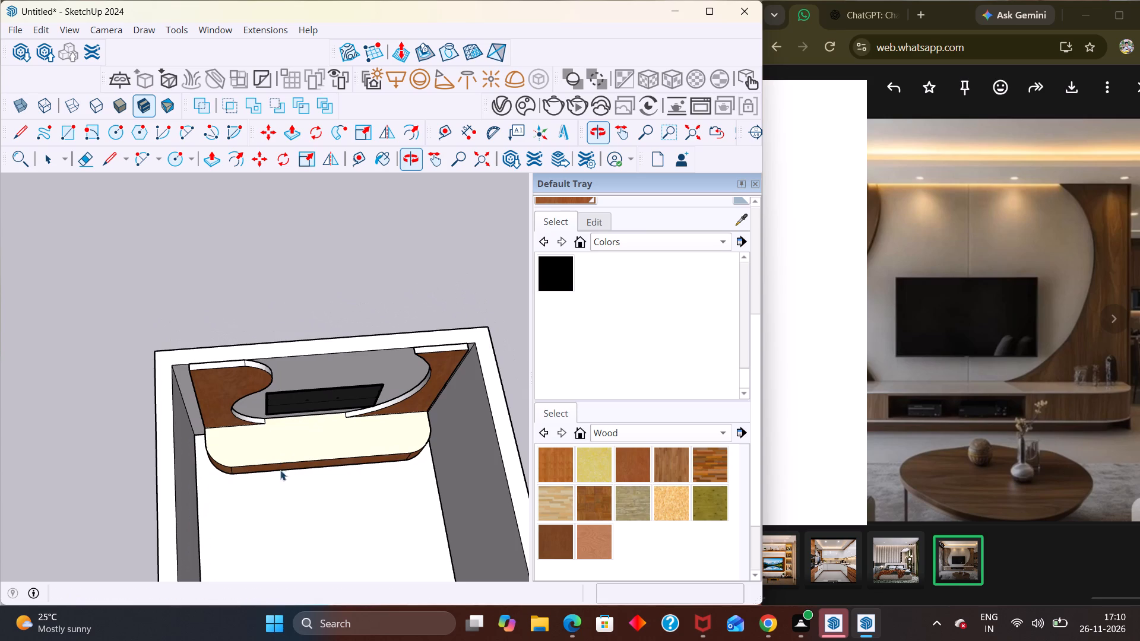
pyautogui.scroll(4, 300, 418)
pyautogui.moveTo(300, 418); pyautogui.dragTo(294, 484, button='middle')
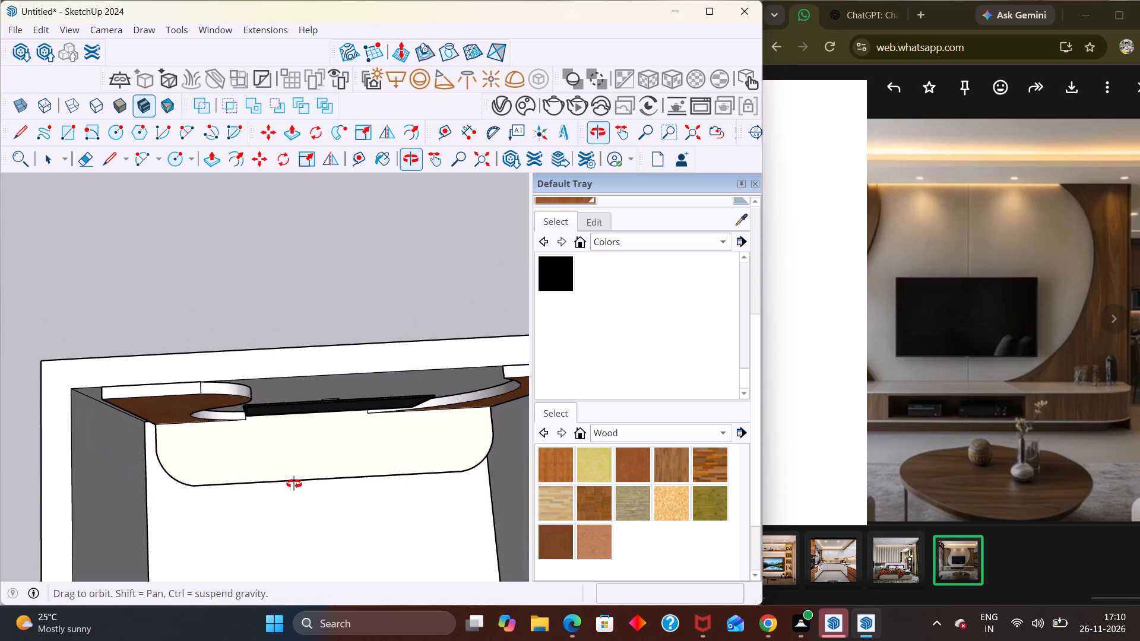
pyautogui.moveTo(294, 484); pyautogui.dragTo(302, 369, button='middle')
pyautogui.scroll(3, 302, 386)
pyautogui.scroll(4, 309, 311)
pyautogui.moveTo(309, 311); pyautogui.dragTo(284, 450, button='middle')
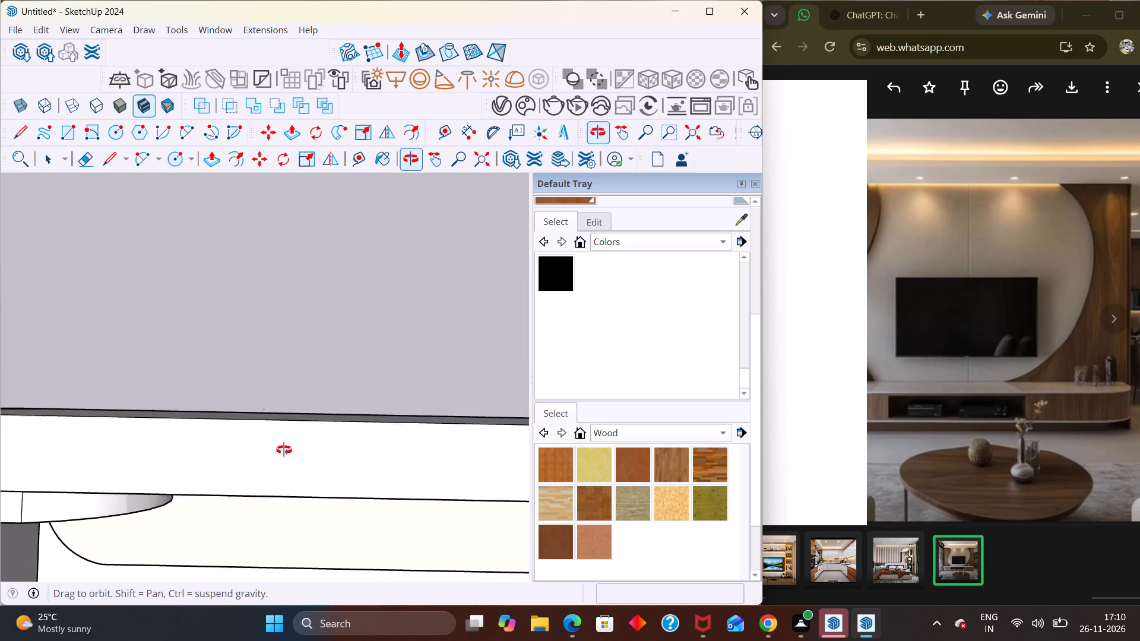
pyautogui.moveTo(284, 450); pyautogui.dragTo(289, 417, button='middle')
pyautogui.scroll(-11, 285, 426)
pyautogui.scroll(-1, 332, 411)
pyautogui.middleClick(332, 420)
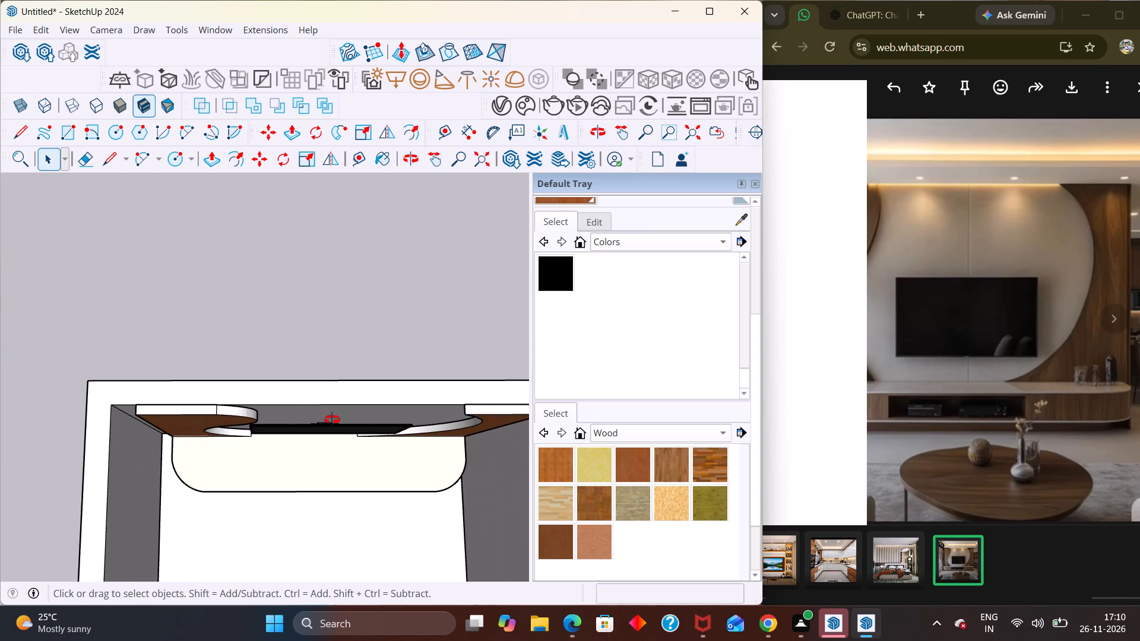
pyautogui.scroll(-9, 330, 400)
pyautogui.moveTo(346, 455); pyautogui.dragTo(363, 270, button='middle')
pyautogui.middleClick(363, 270)
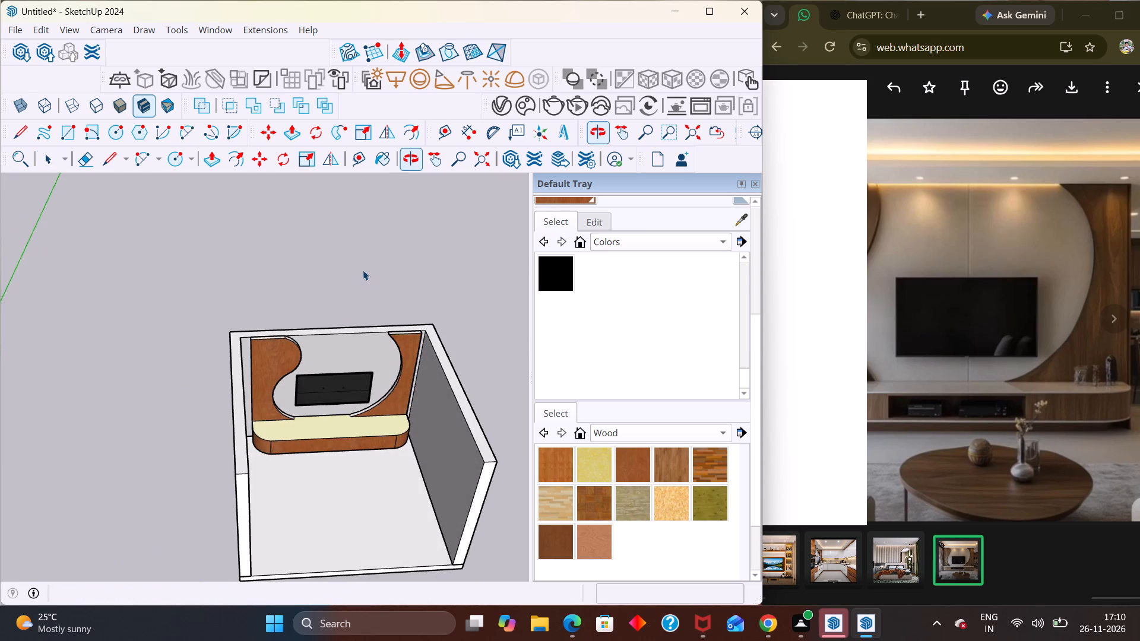
pyautogui.moveTo(270, 375); pyautogui.dragTo(277, 312, button='middle')
pyautogui.scroll(1, 277, 312)
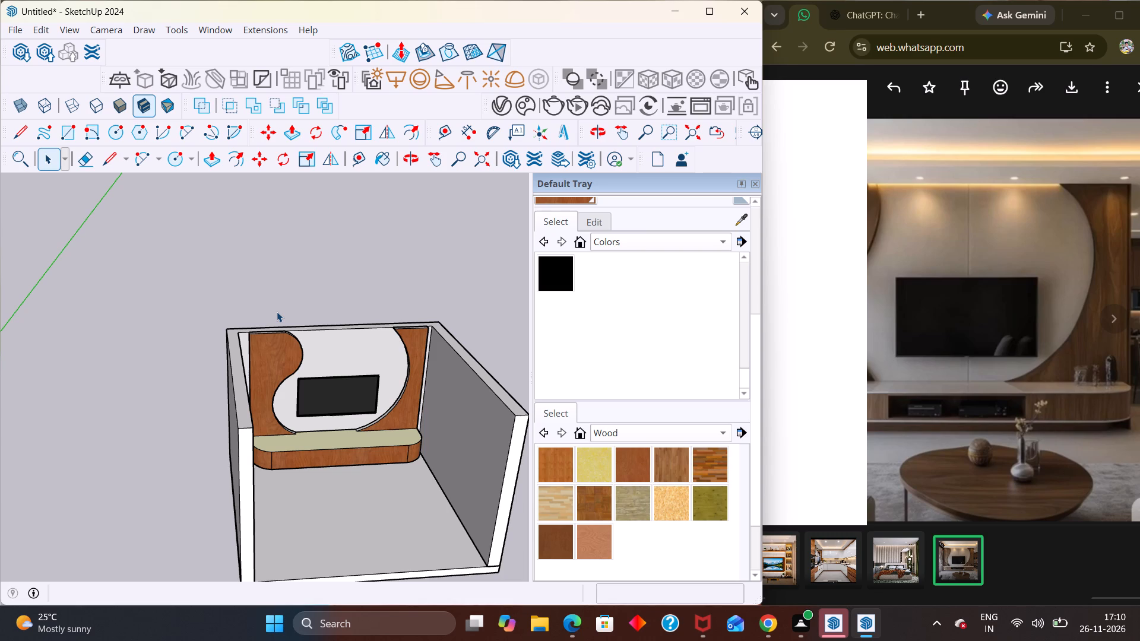
pyautogui.moveTo(370, 300); pyautogui.dragTo(376, 552, button='middle')
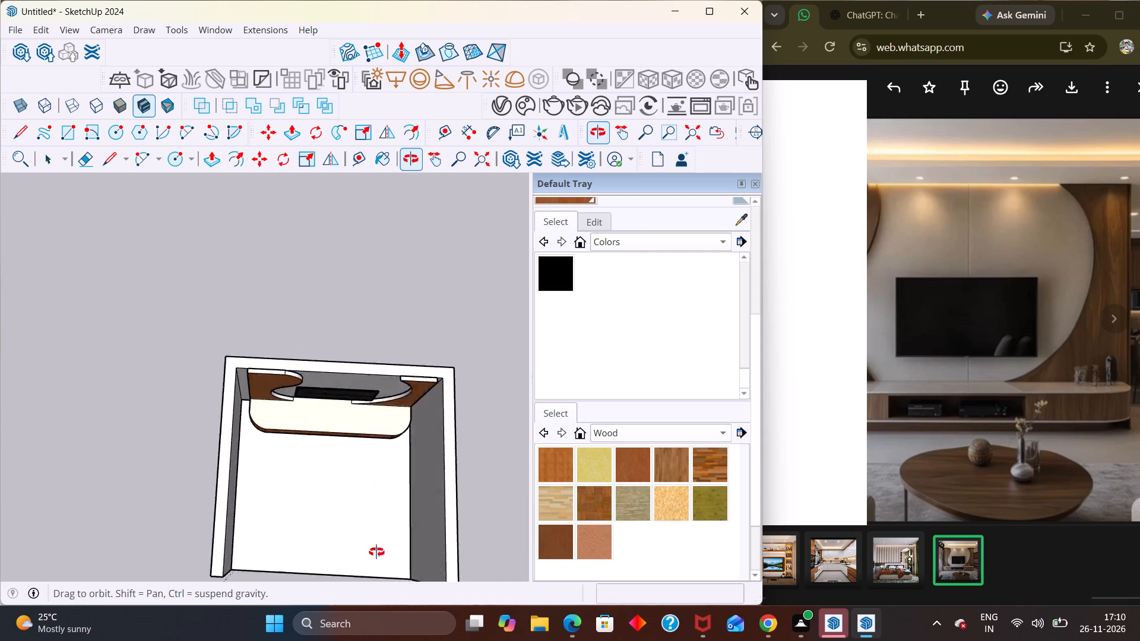
pyautogui.moveTo(376, 552); pyautogui.dragTo(208, 449, button='middle')
pyautogui.scroll(-1, 309, 476)
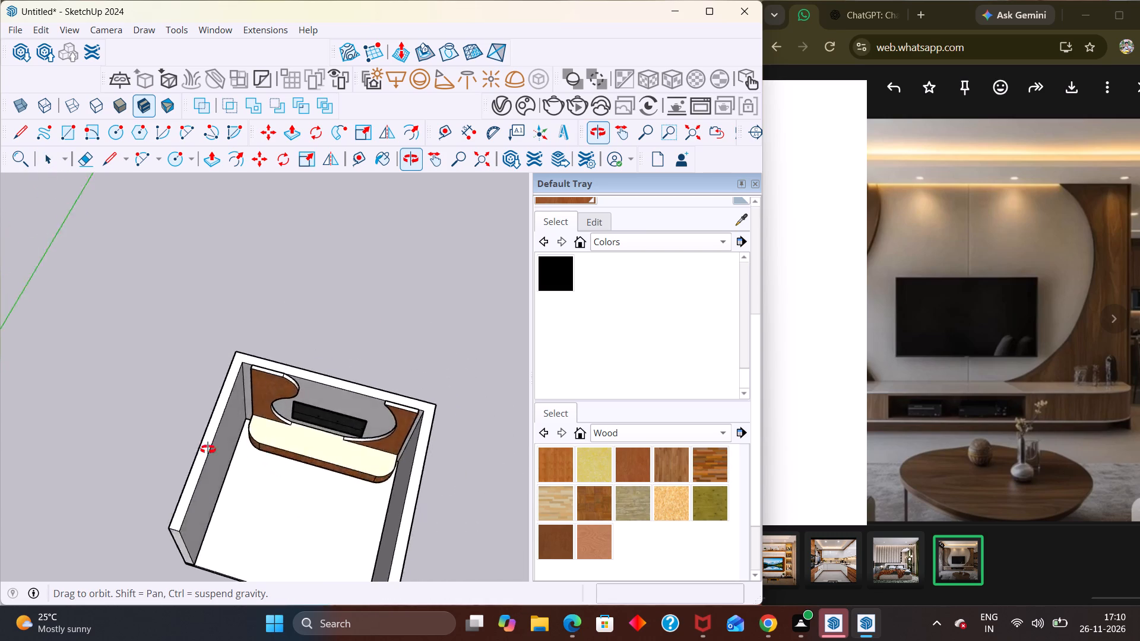
pyautogui.moveTo(208, 449); pyautogui.dragTo(335, 351, button='middle')
pyautogui.scroll(4, 337, 389)
pyautogui.moveTo(313, 535); pyautogui.dragTo(325, 522, button='middle')
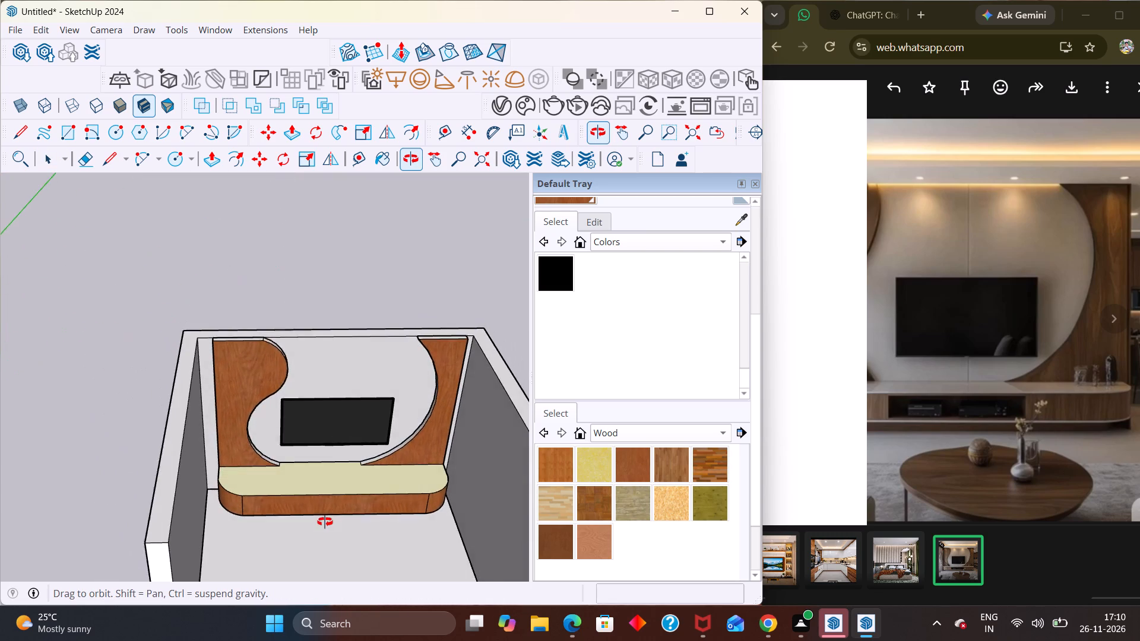
pyautogui.moveTo(325, 522); pyautogui.dragTo(325, 520, button='middle')
pyautogui.scroll(-3, 334, 452)
pyautogui.moveTo(330, 513); pyautogui.dragTo(330, 402, button='middle')
pyautogui.scroll(4, 331, 423)
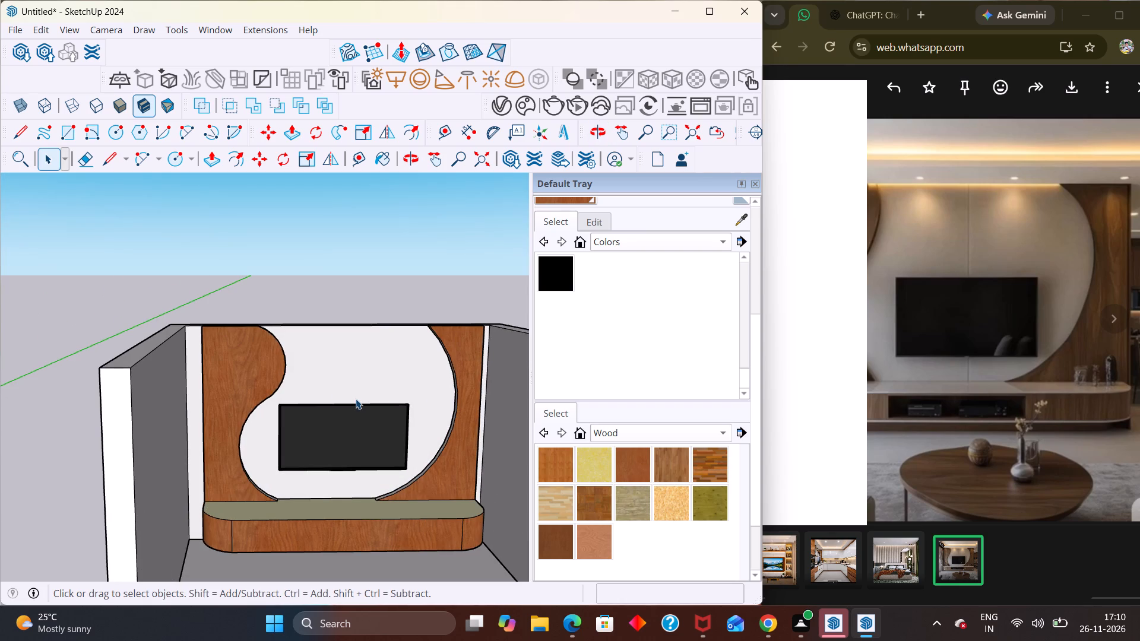
# Open the 3D Warehouse model library.
pyautogui.click(26, 47)
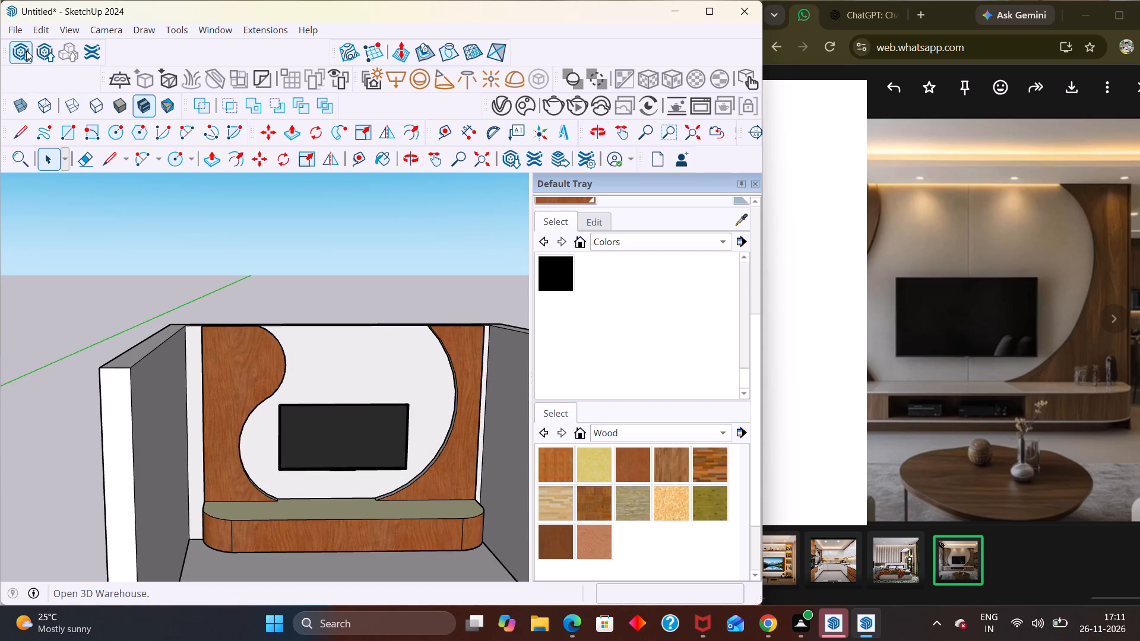
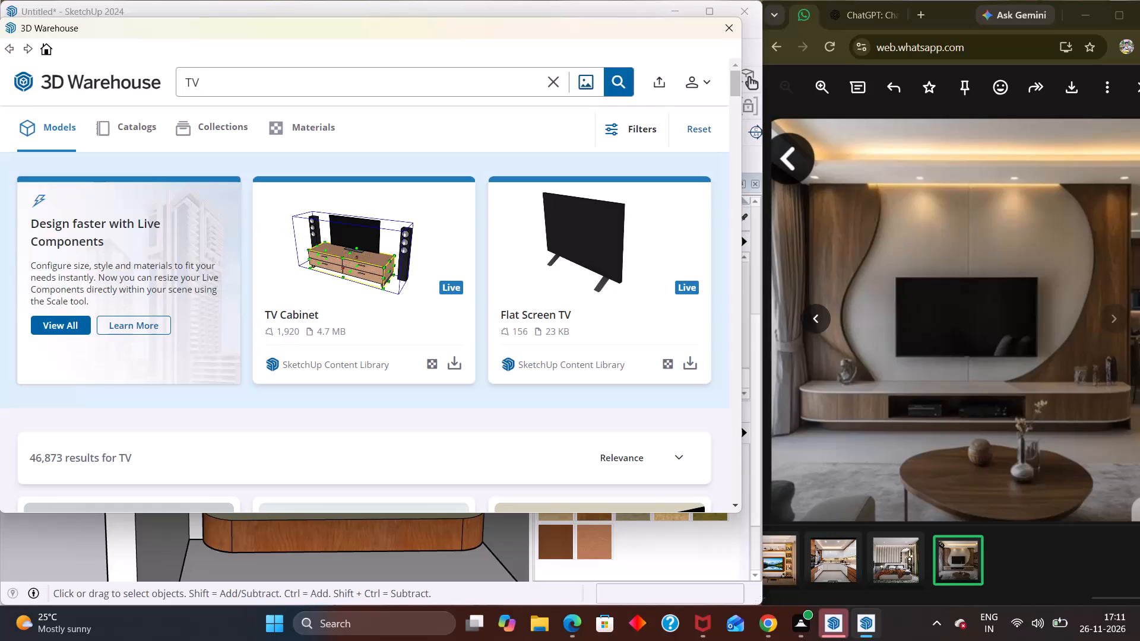
# Search the 3D Warehouse models for FLOWERS.
pyautogui.click(265, 85)
pyautogui.press('BackSpace')
pyautogui.press('BackSpace')
pyautogui.press('BackSpace')
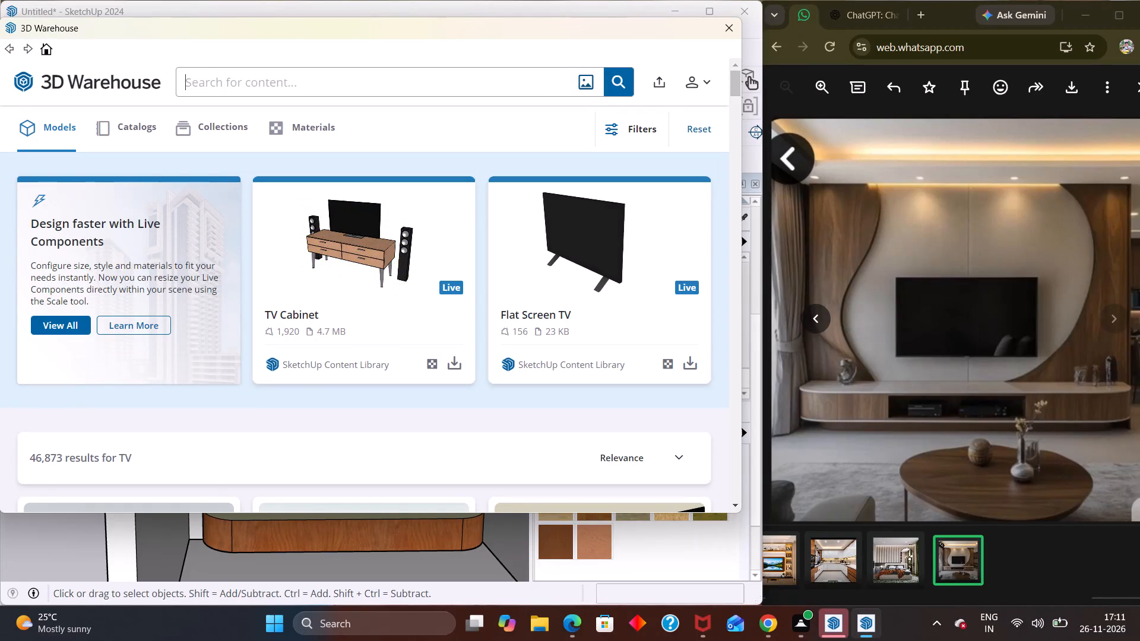
pyautogui.write('FLOWERS')
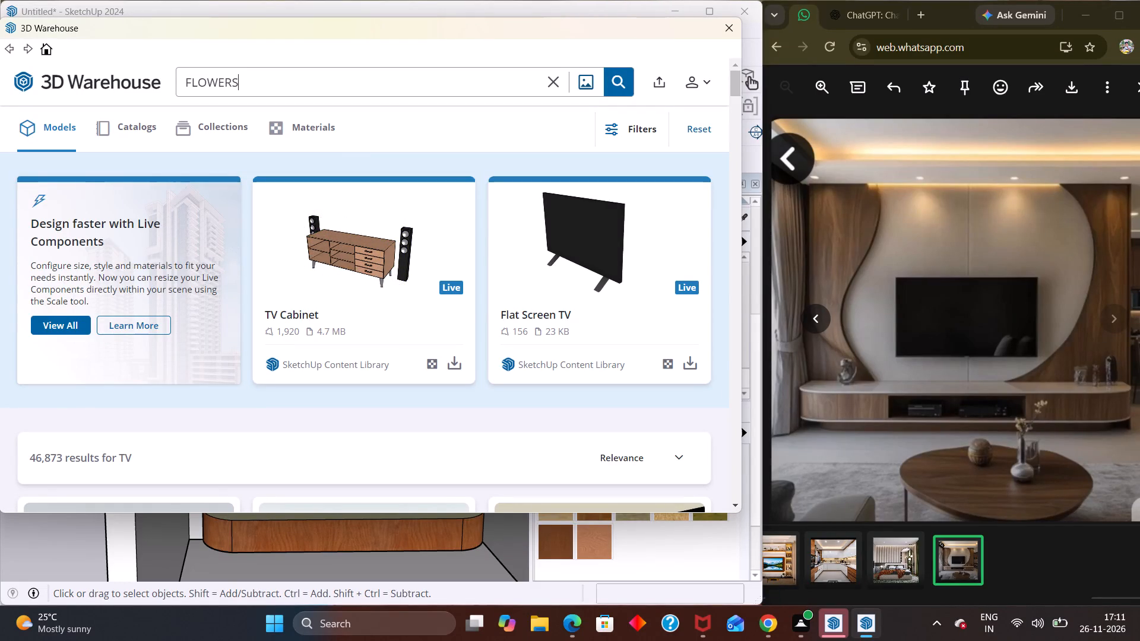
pyautogui.press('Return')
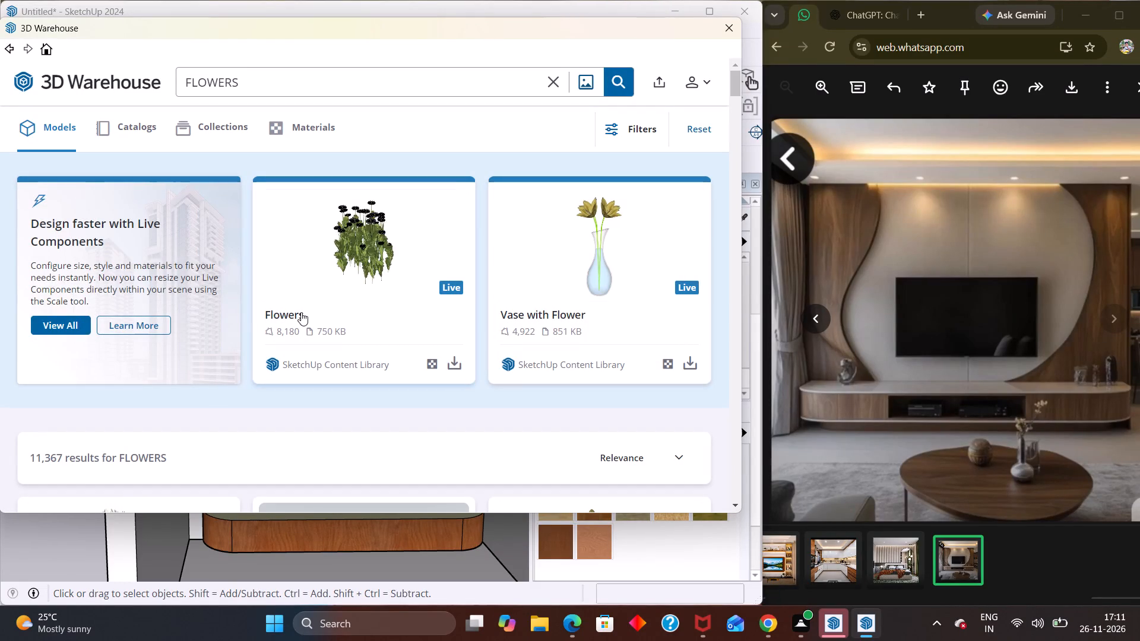
# Load the Vase with Flower component into the model and place it on the console top near its right-hand rounded end.
pyautogui.scroll(-2, 663, 339)
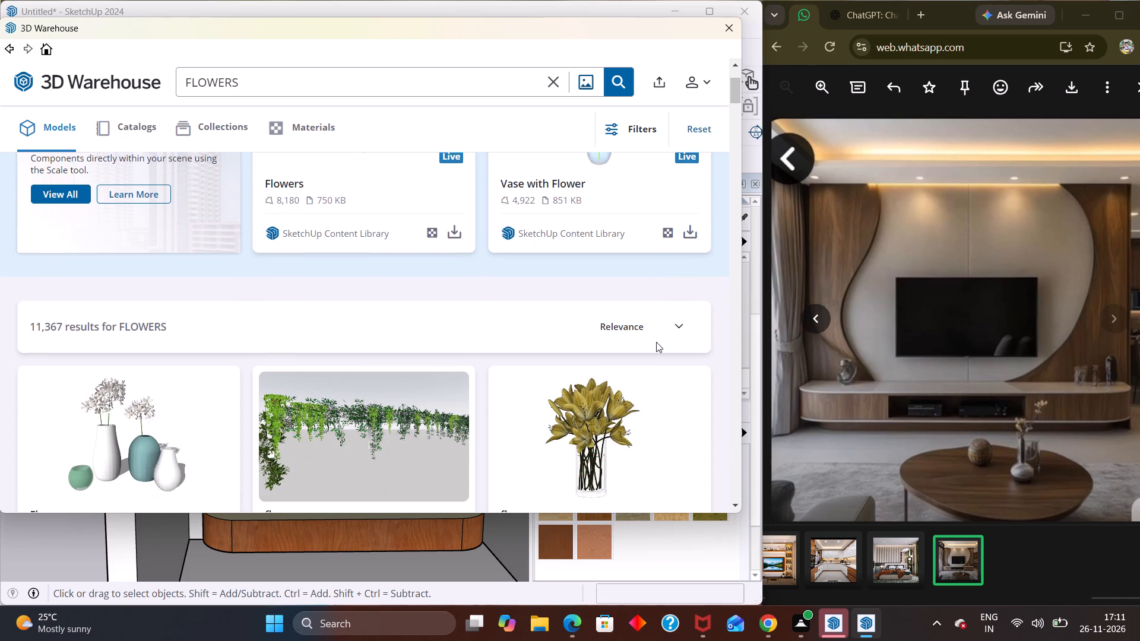
pyautogui.click(695, 211)
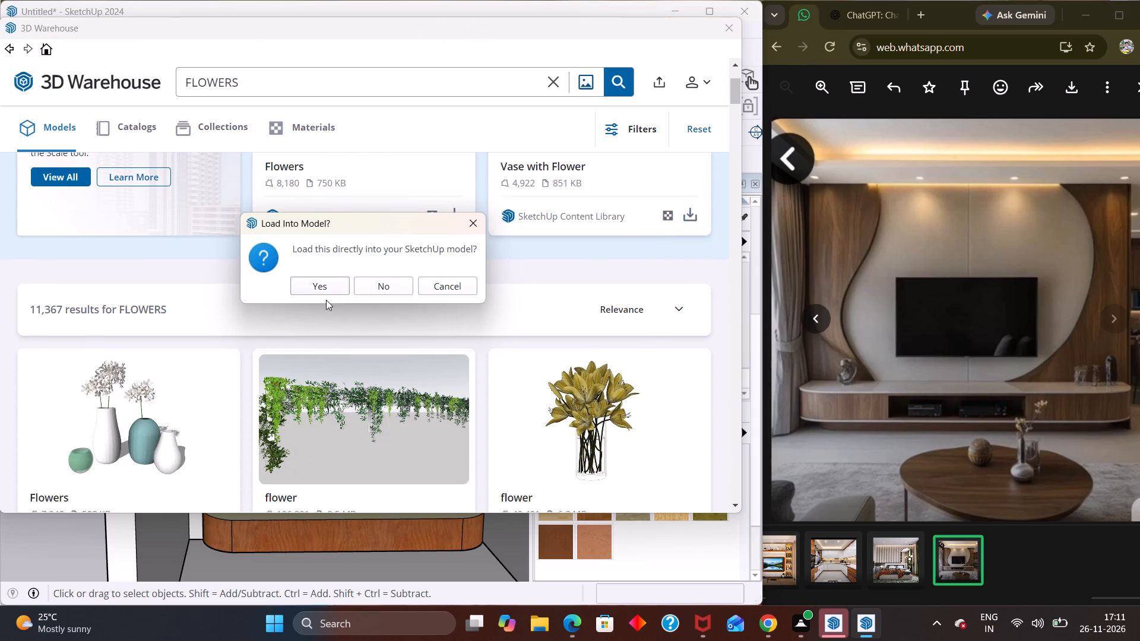
pyautogui.click(321, 290)
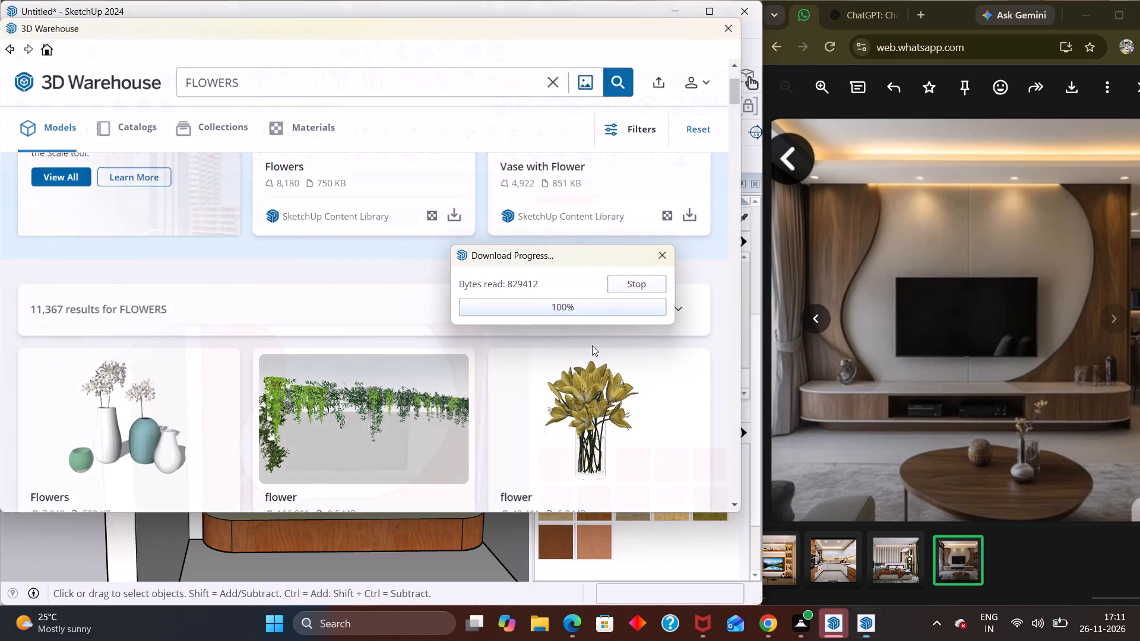
pyautogui.click(515, 348)
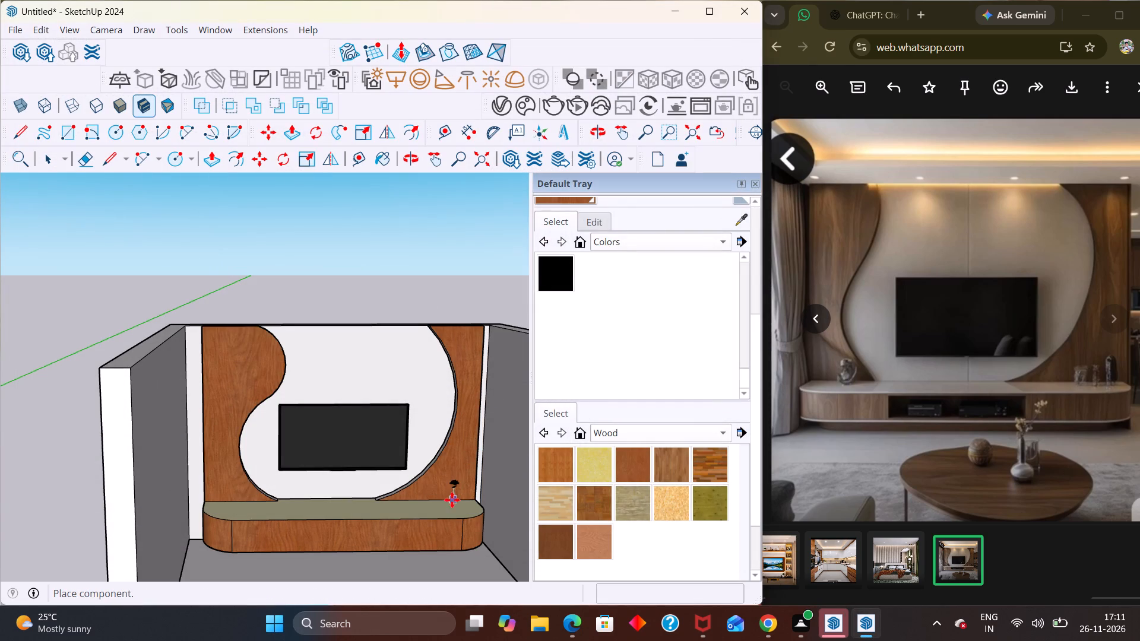
pyautogui.scroll(8, 446, 507)
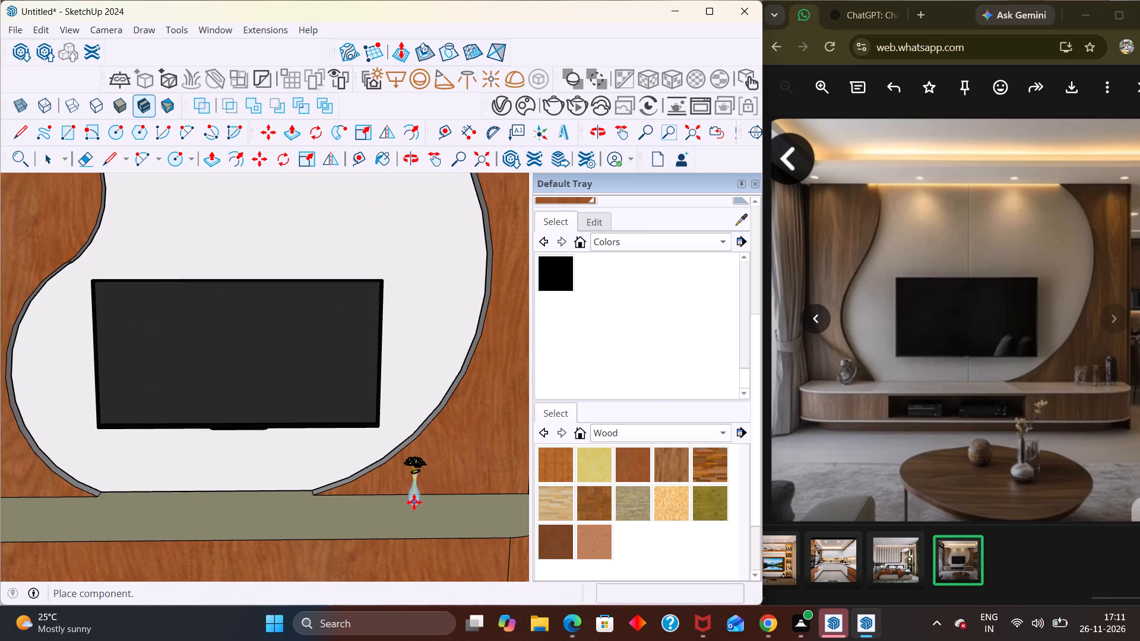
pyautogui.scroll(-3, 468, 515)
pyautogui.click(493, 511)
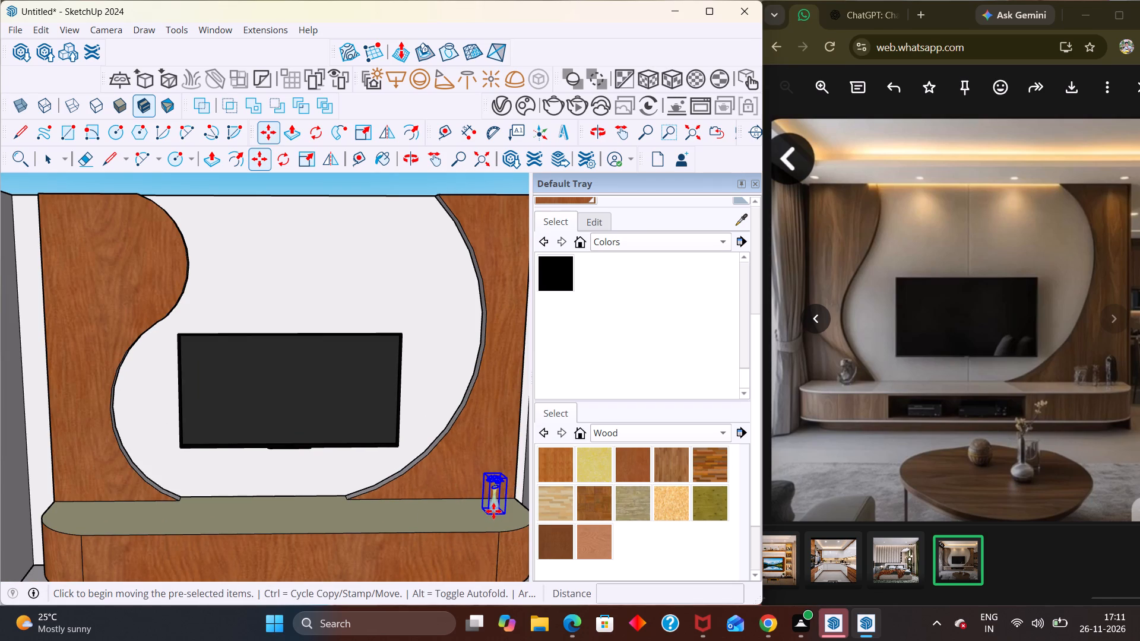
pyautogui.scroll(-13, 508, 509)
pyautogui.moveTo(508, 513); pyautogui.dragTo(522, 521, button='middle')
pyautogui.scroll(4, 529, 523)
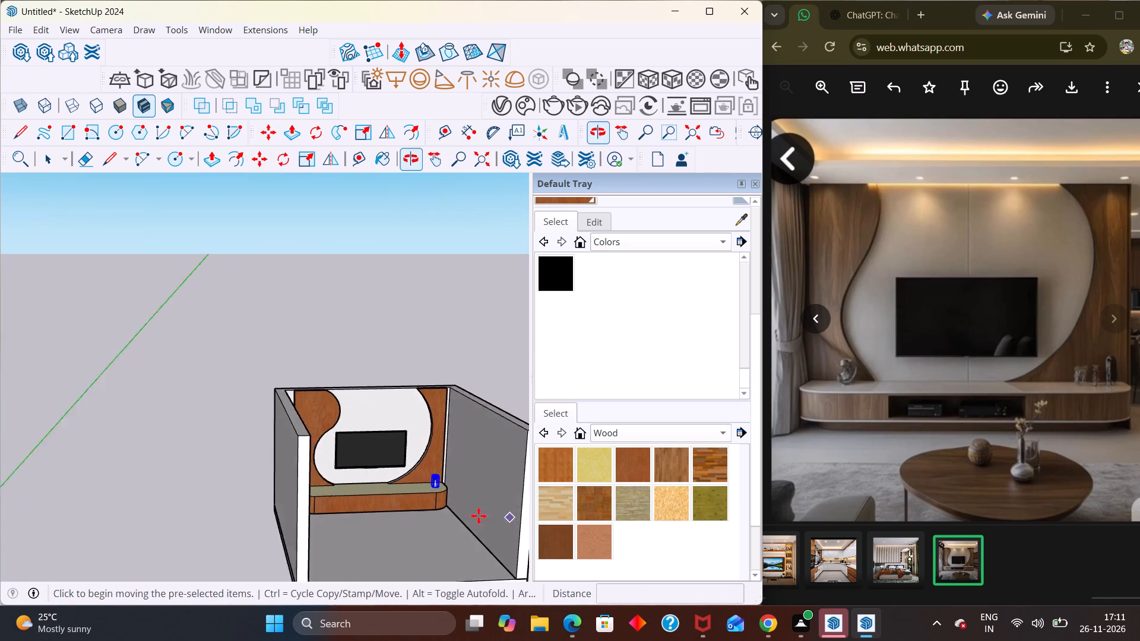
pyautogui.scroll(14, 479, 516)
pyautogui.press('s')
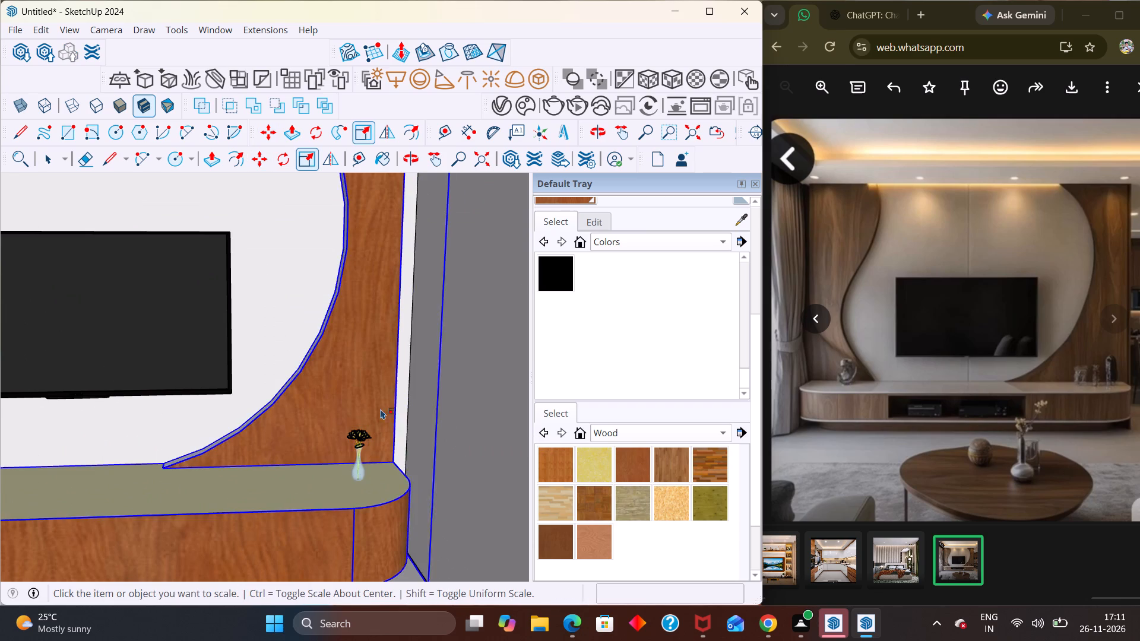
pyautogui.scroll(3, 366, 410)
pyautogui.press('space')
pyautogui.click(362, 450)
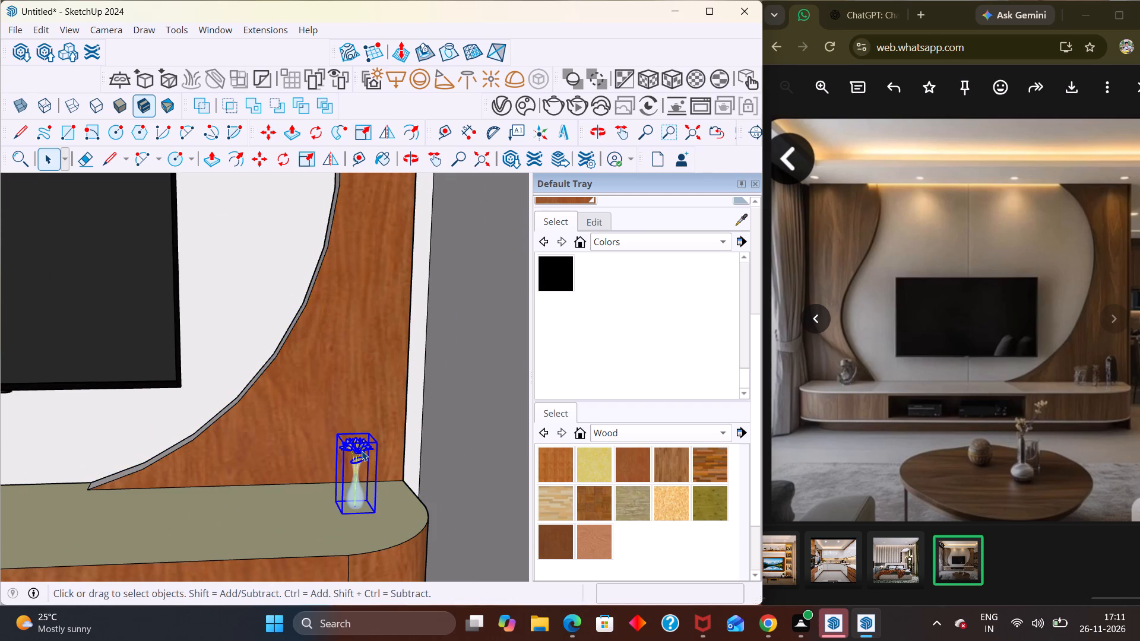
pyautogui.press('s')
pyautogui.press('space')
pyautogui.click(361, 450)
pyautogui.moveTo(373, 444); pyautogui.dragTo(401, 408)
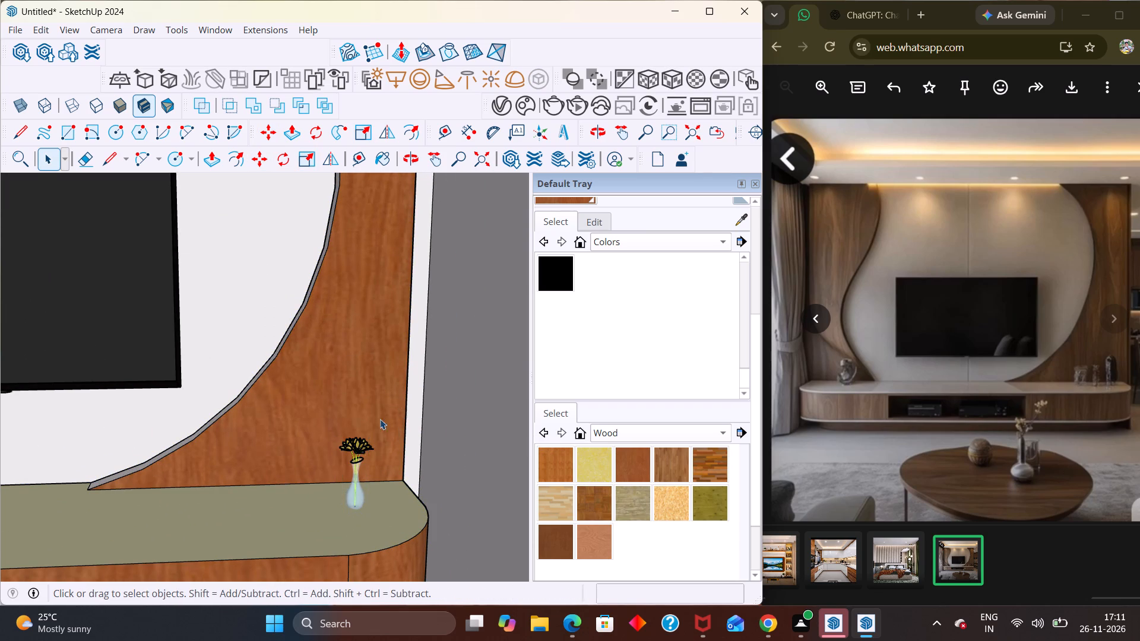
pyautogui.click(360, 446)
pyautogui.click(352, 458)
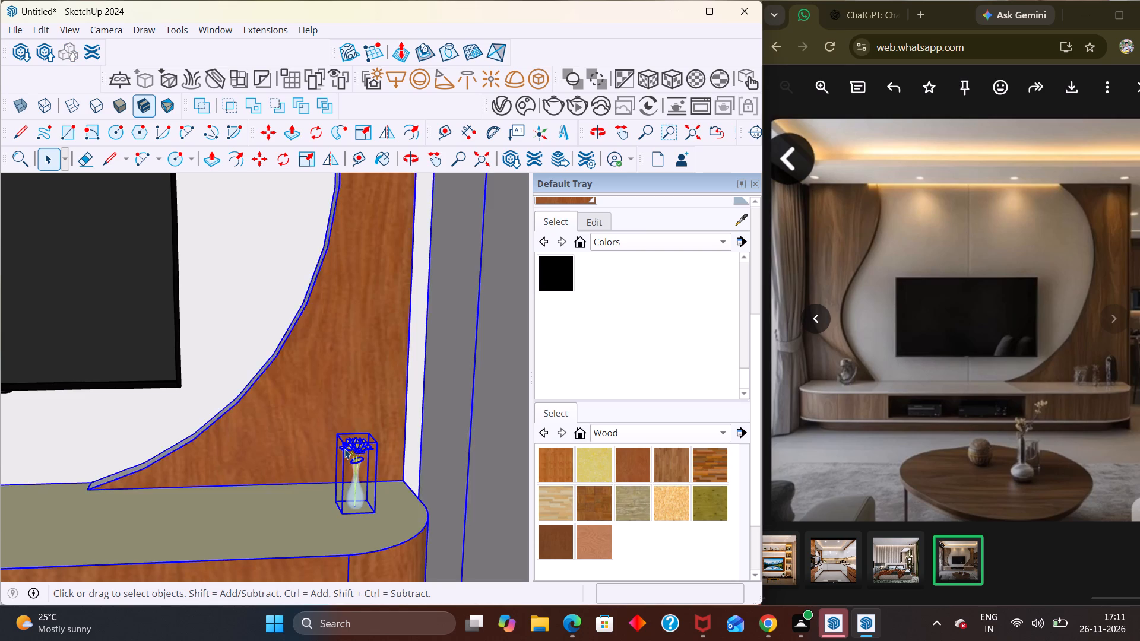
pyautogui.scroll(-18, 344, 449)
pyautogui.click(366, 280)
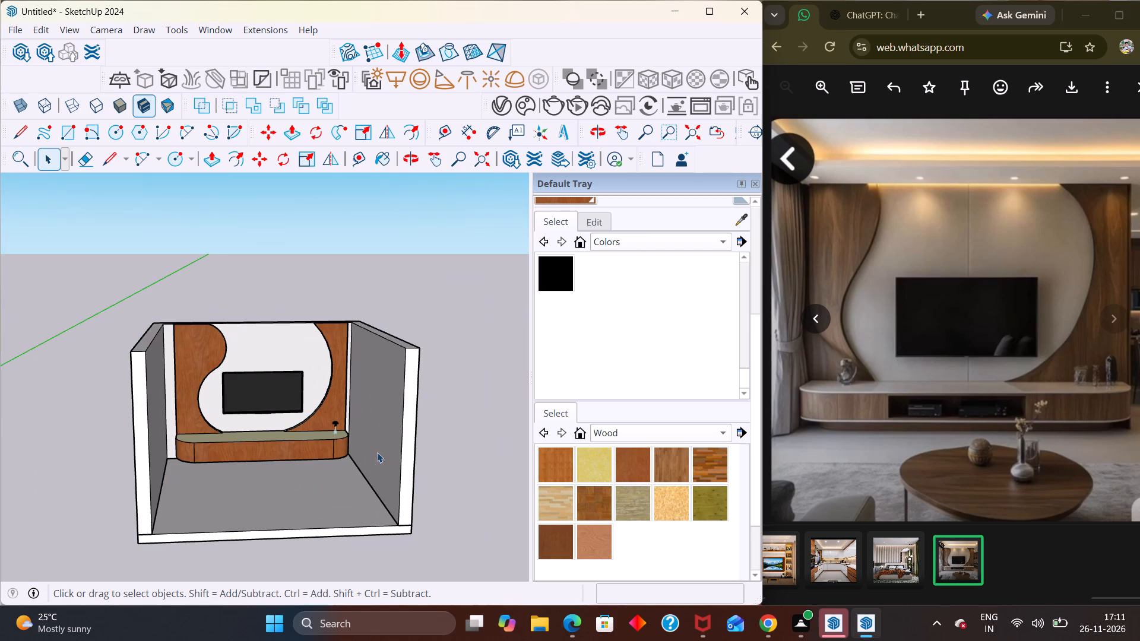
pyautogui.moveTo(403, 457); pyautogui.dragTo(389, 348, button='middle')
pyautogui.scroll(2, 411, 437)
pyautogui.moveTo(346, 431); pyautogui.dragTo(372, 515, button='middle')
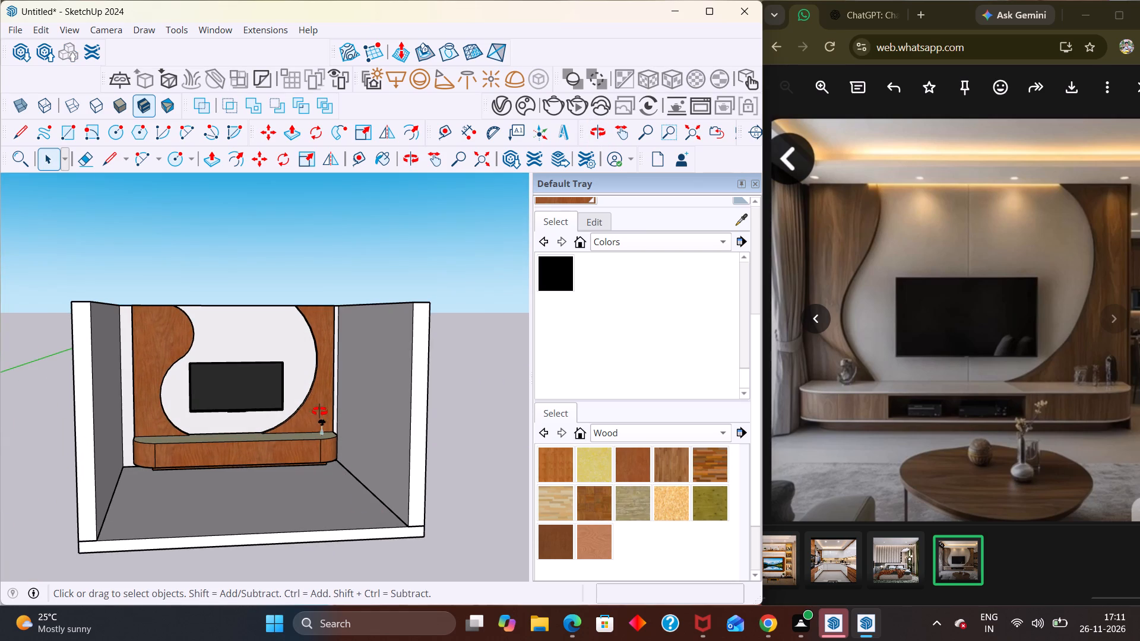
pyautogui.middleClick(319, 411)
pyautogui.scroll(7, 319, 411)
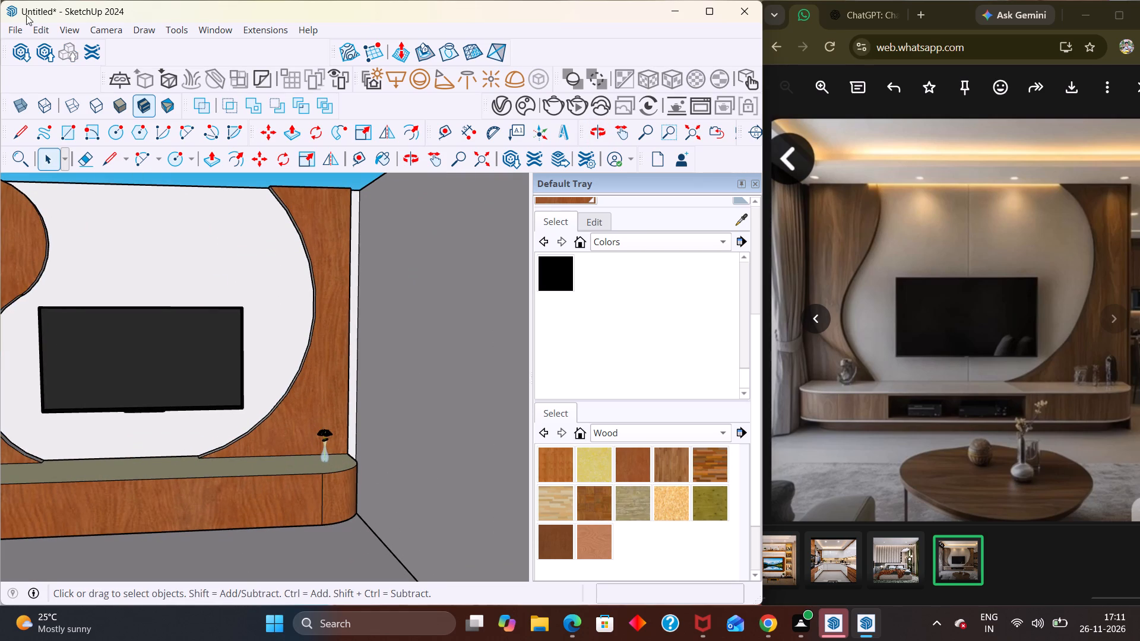
# Reopen 3D Warehouse, dismiss the promotional offer and look through the FLOWERS results for another decorative plant model.
pyautogui.click(16, 61)
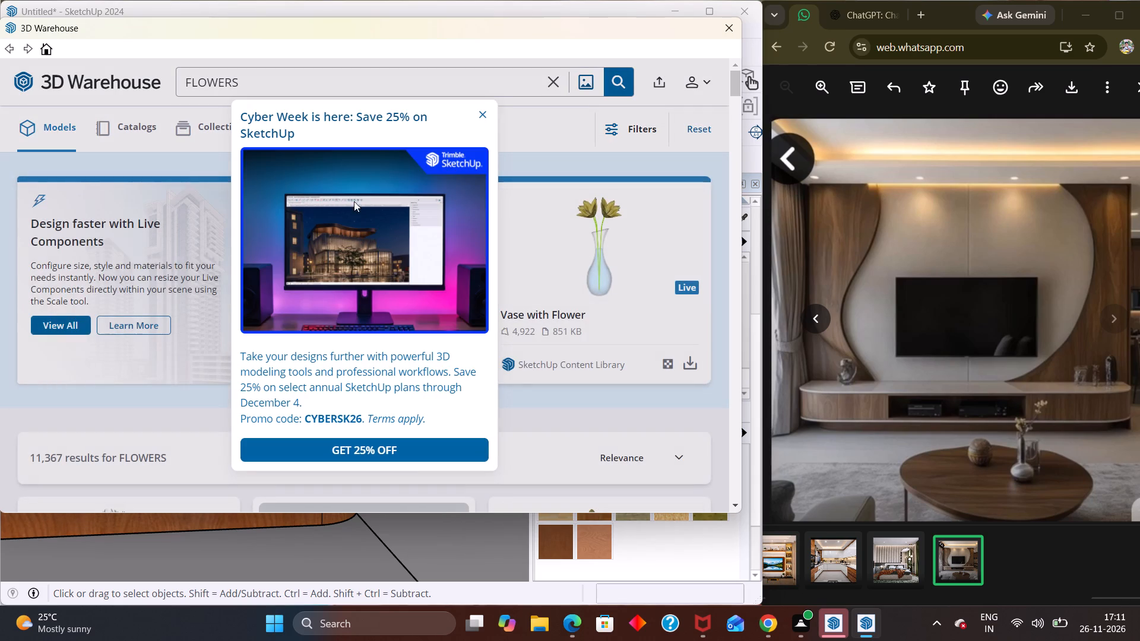
pyautogui.click(470, 118)
pyautogui.scroll(-4, 308, 264)
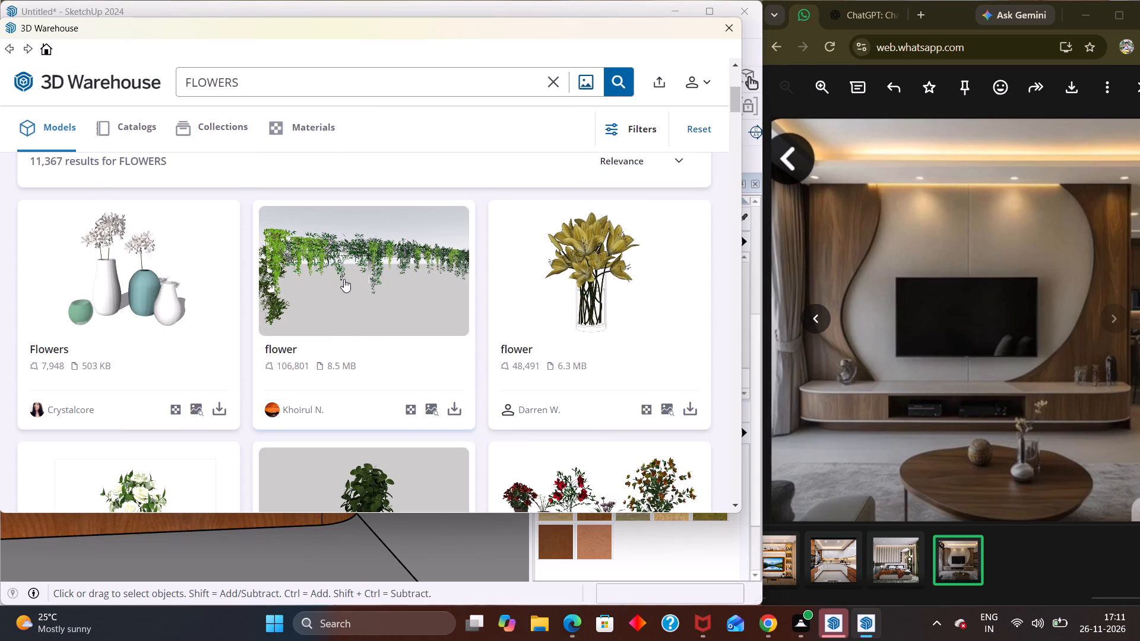
pyautogui.scroll(-5, 350, 284)
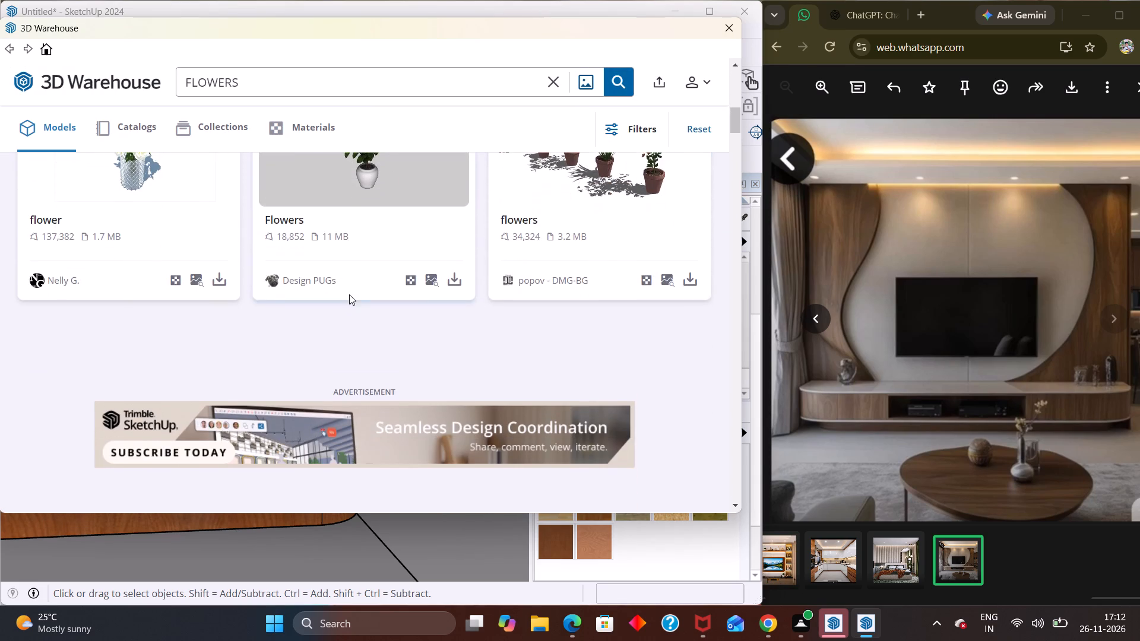
pyautogui.scroll(-8, 349, 294)
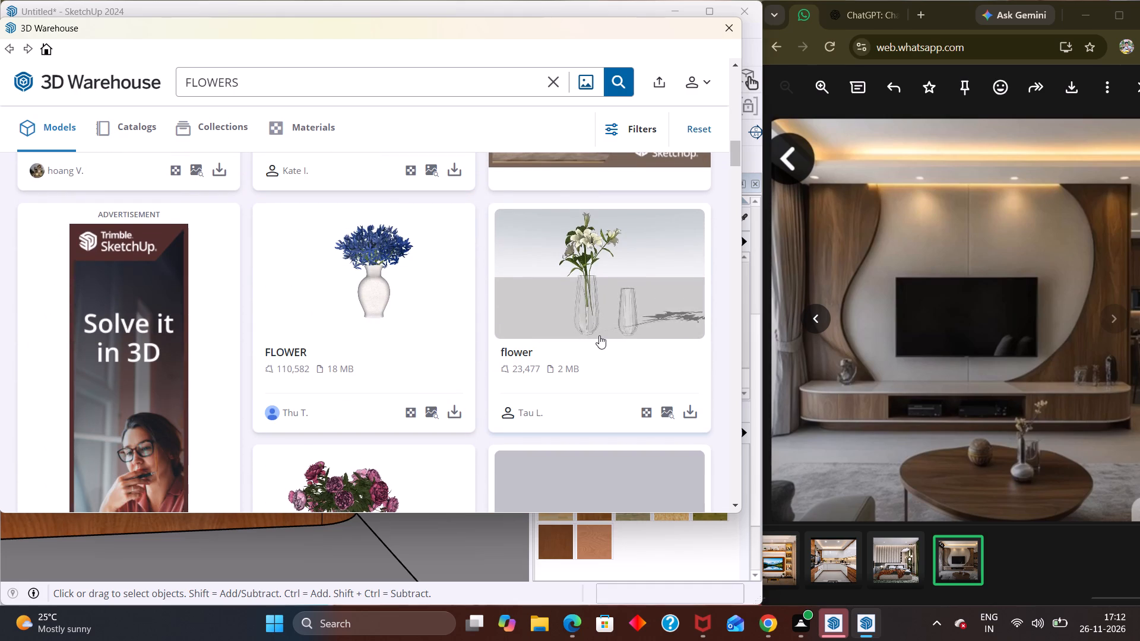
pyautogui.scroll(-2, 599, 337)
pyautogui.scroll(-1, 490, 340)
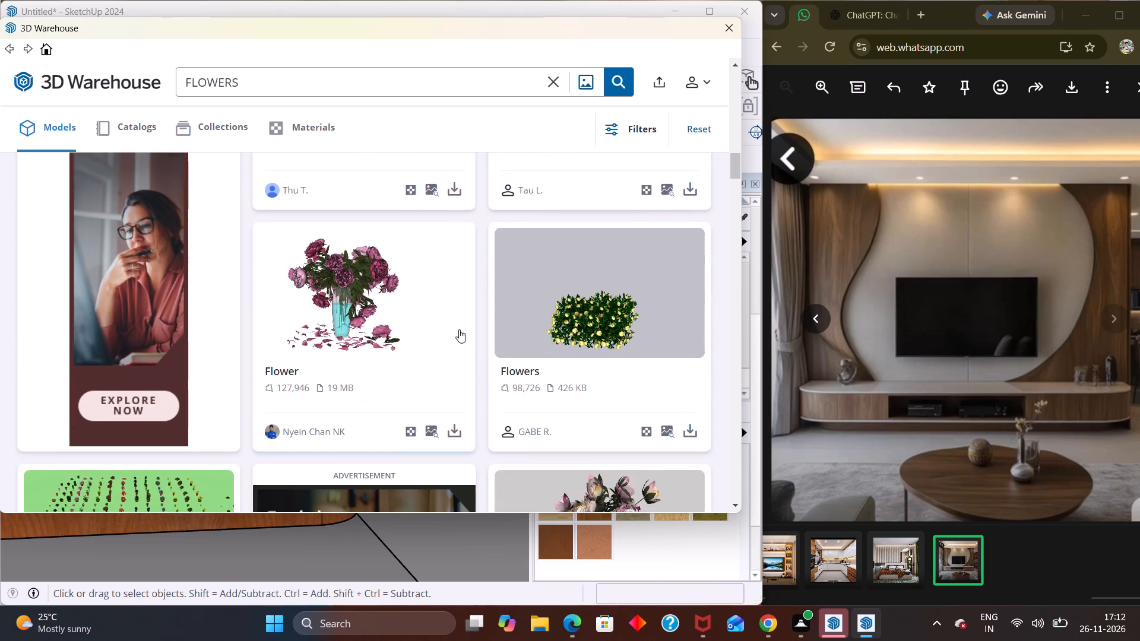
pyautogui.scroll(-9, 459, 329)
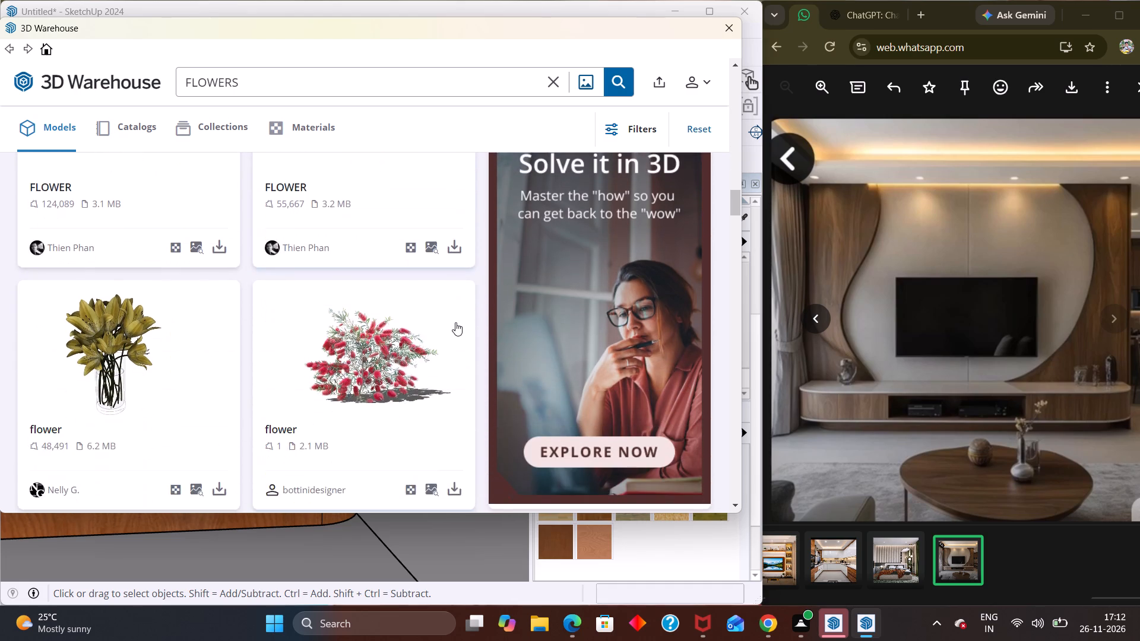
pyautogui.scroll(-1, 452, 313)
pyautogui.scroll(-3, 361, 295)
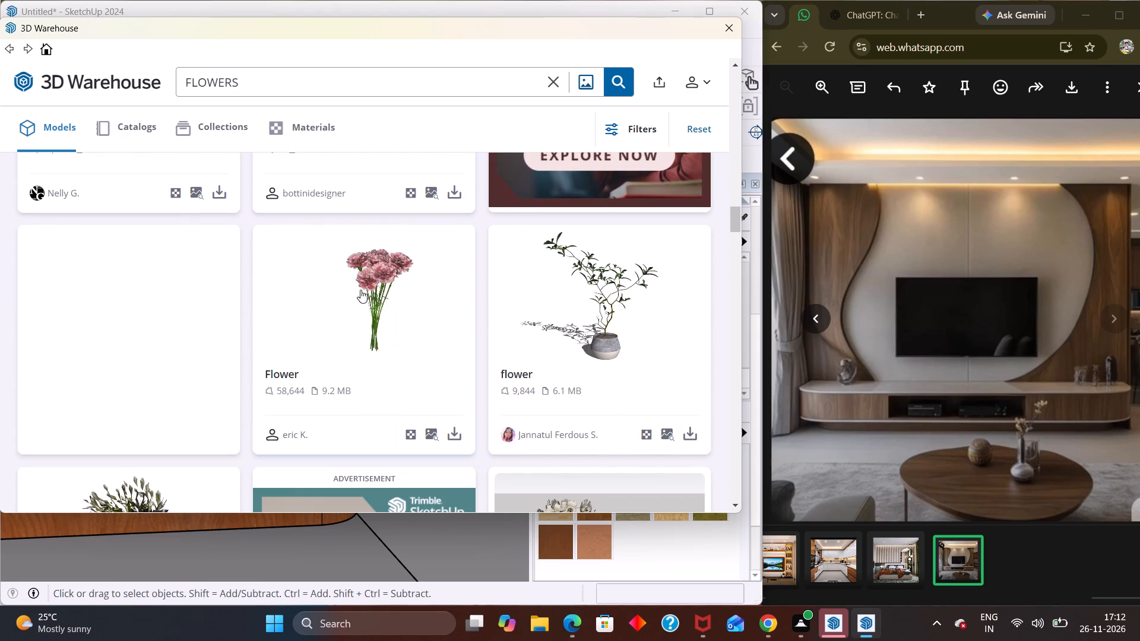
pyautogui.scroll(-6, 392, 294)
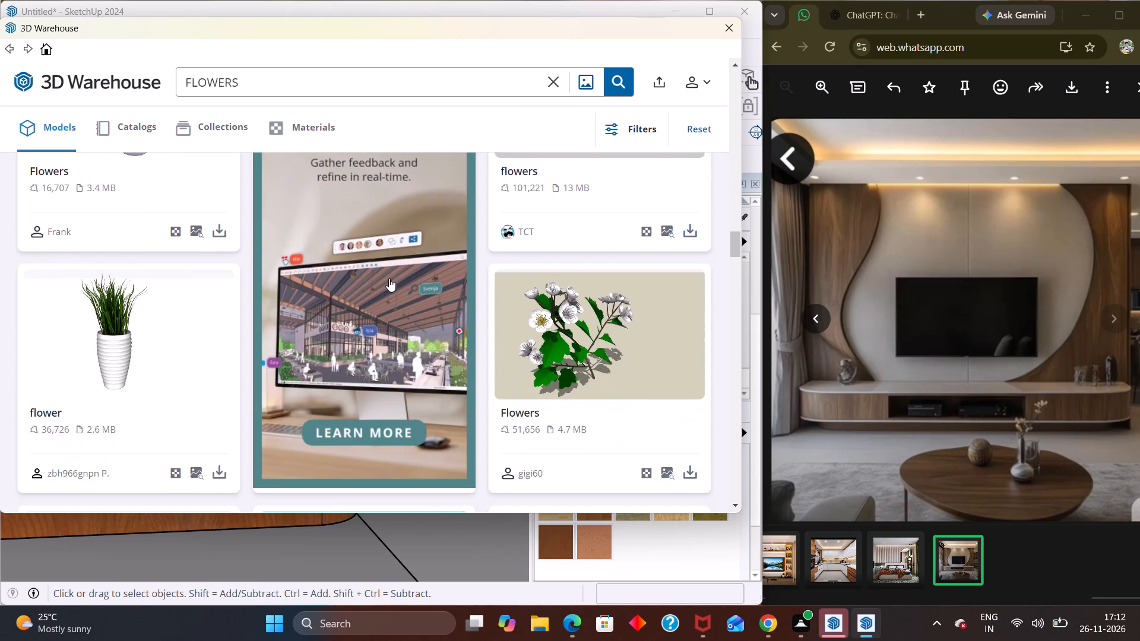
pyautogui.scroll(-9, 389, 278)
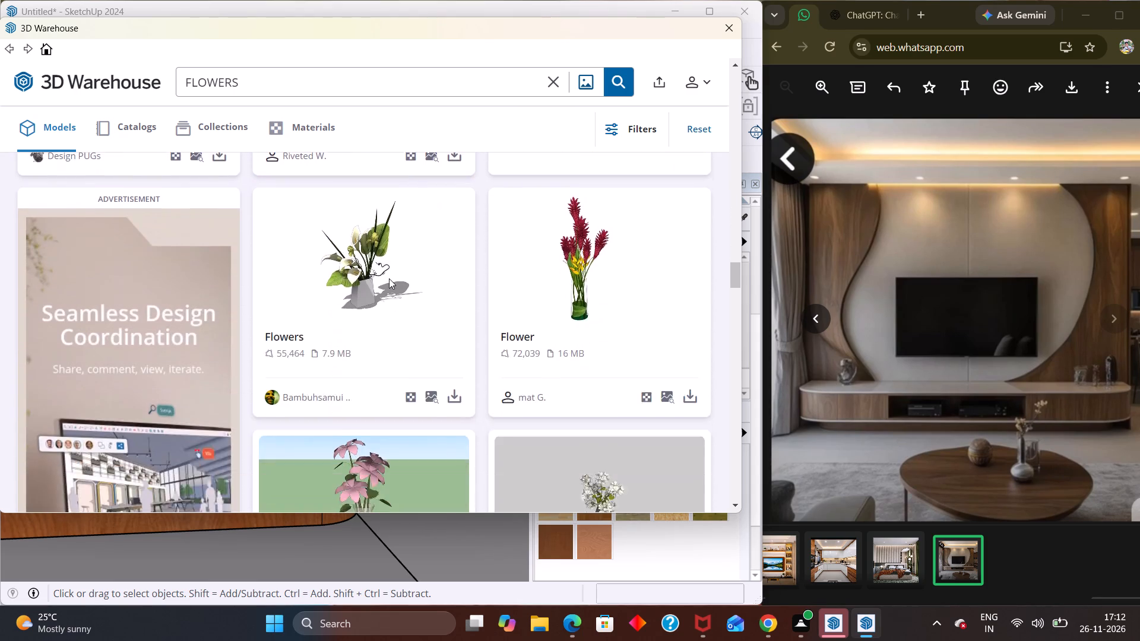
pyautogui.scroll(6, 291, 266)
pyautogui.scroll(-4, 213, 278)
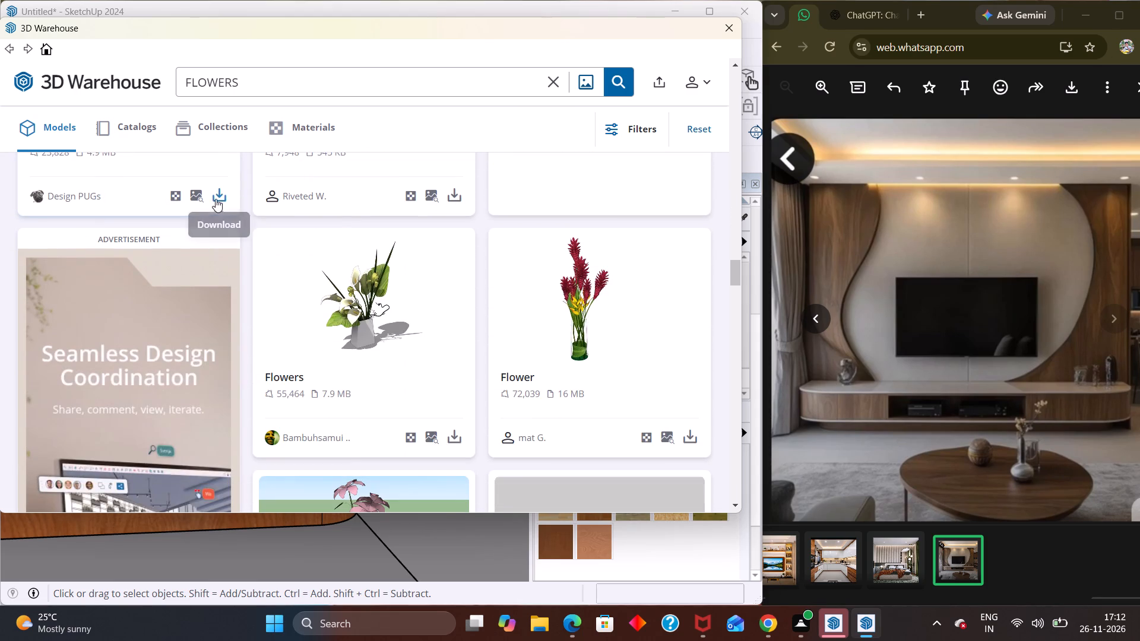
# Load the Design PUGs potted plant from the FLOWERS results and place it near the right-hand end of the console.
pyautogui.click(216, 199)
pyautogui.click(316, 287)
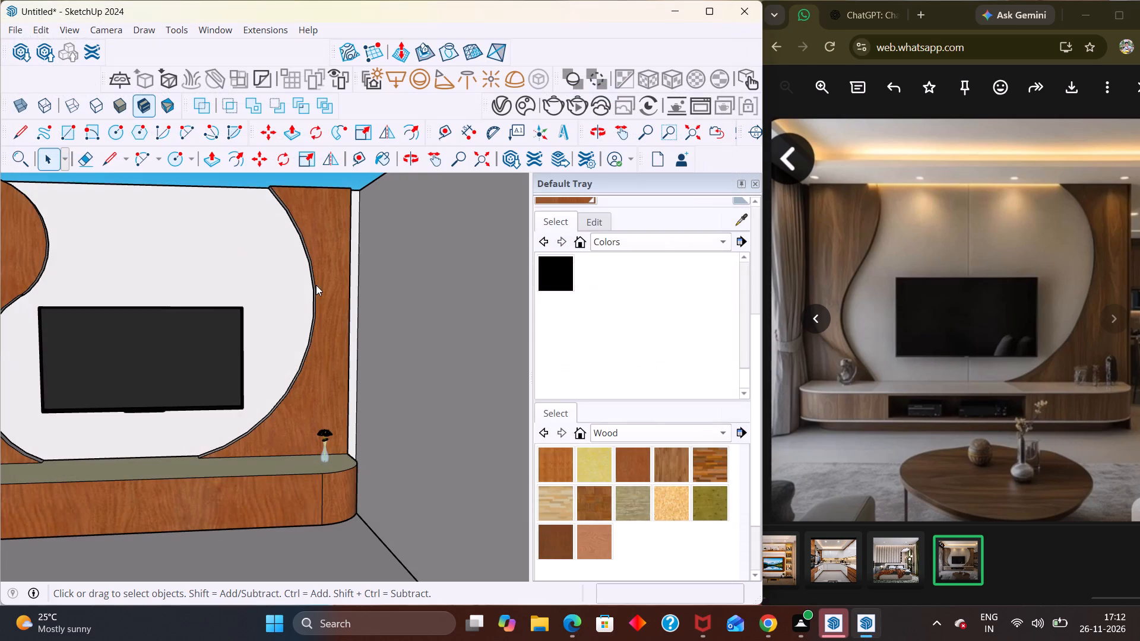
pyautogui.scroll(-4, 391, 378)
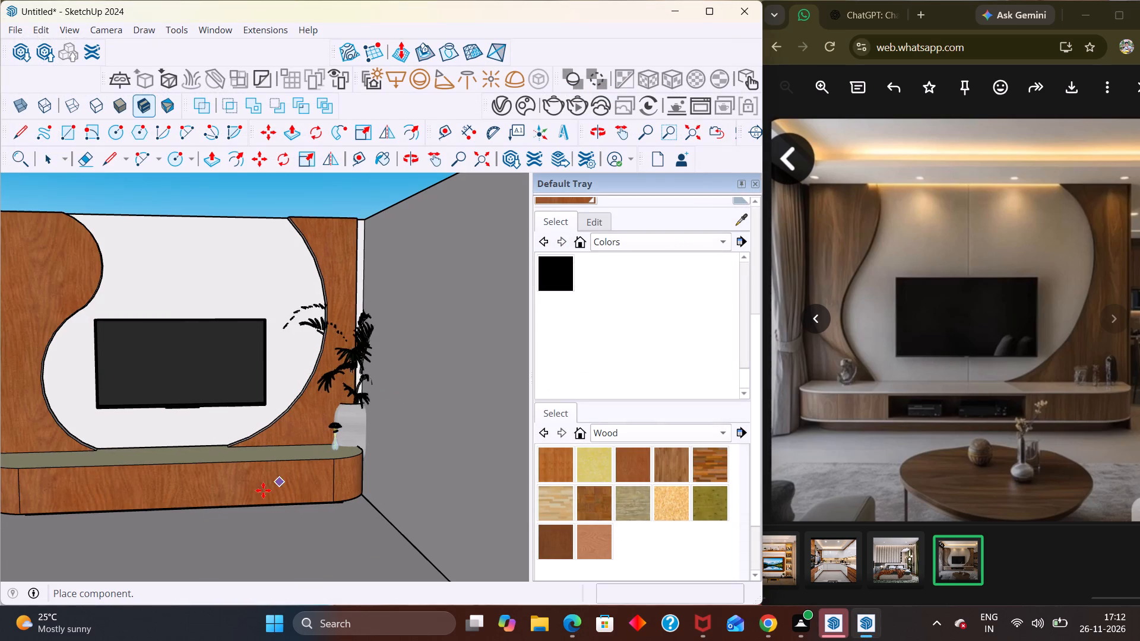
pyautogui.scroll(-5, 312, 426)
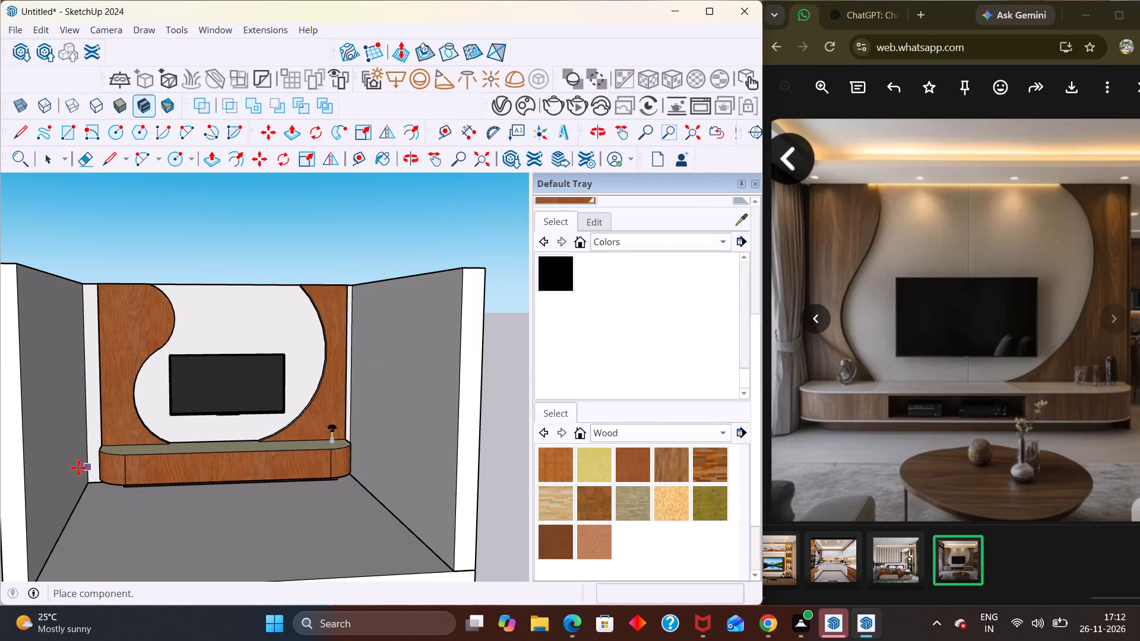
pyautogui.scroll(3, 77, 458)
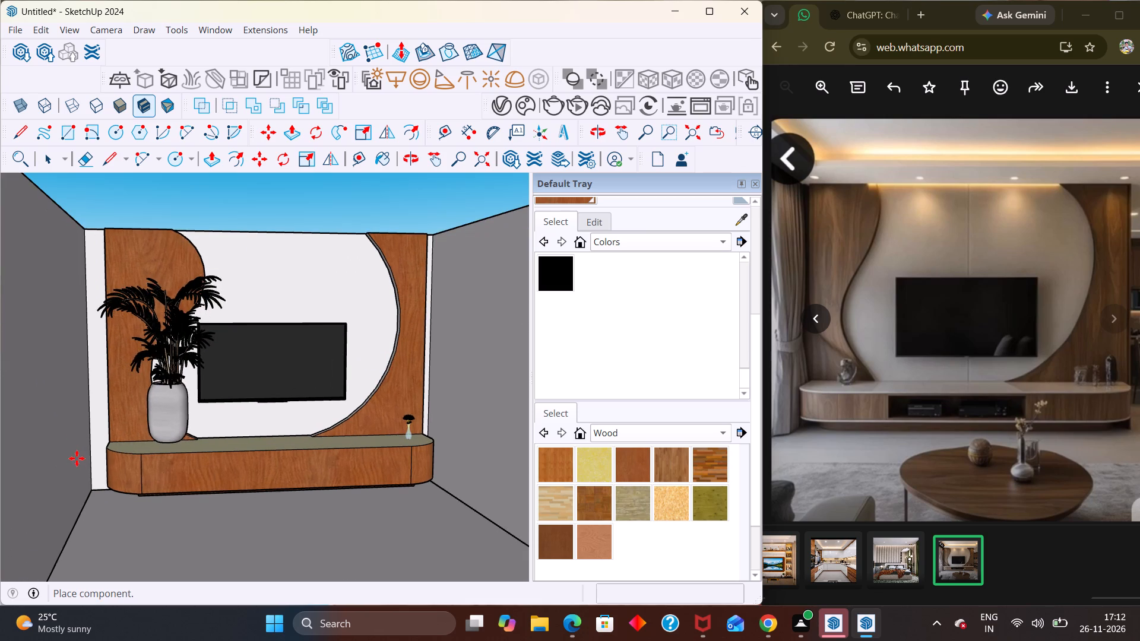
pyautogui.scroll(4, 385, 404)
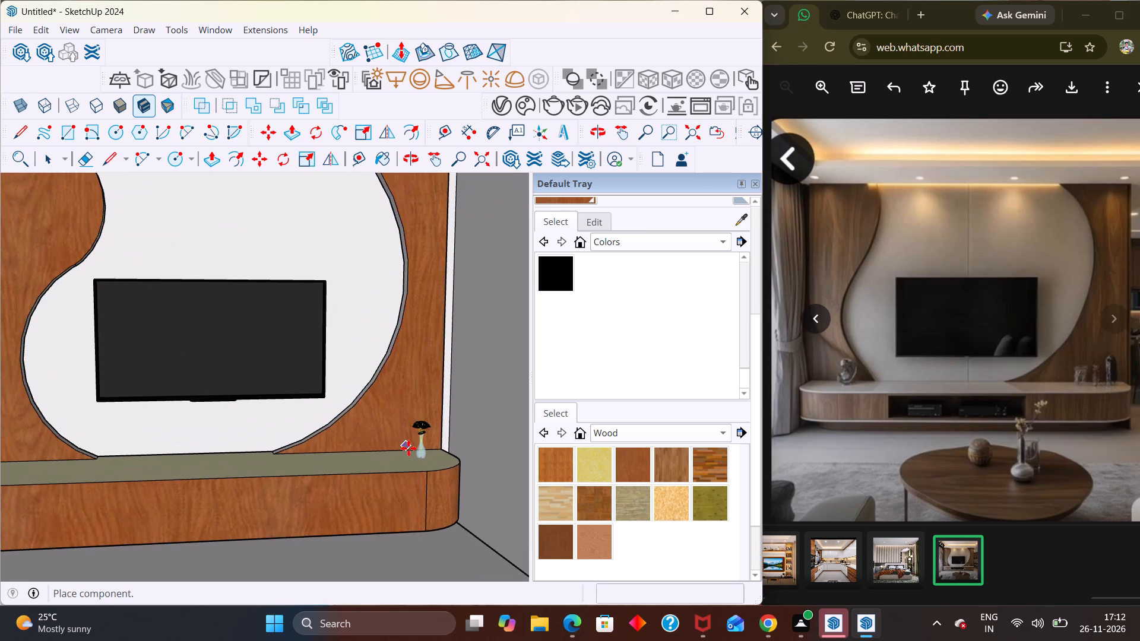
pyautogui.scroll(6, 410, 452)
pyautogui.moveTo(403, 458); pyautogui.dragTo(391, 585, button='middle')
pyautogui.scroll(1, 391, 585)
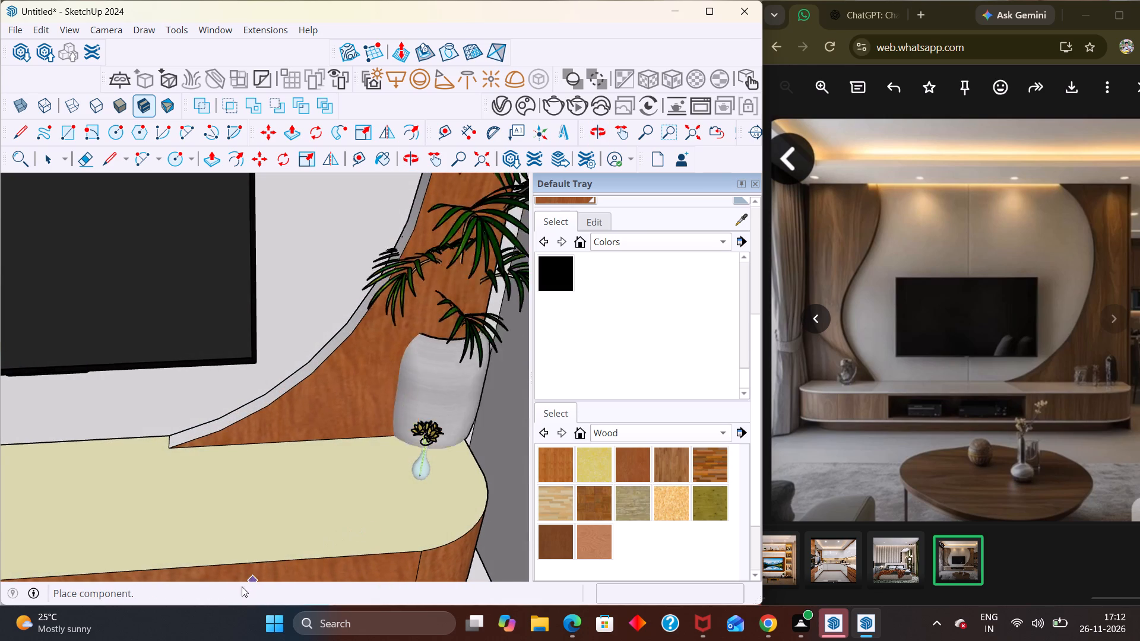
pyautogui.scroll(-7, 297, 502)
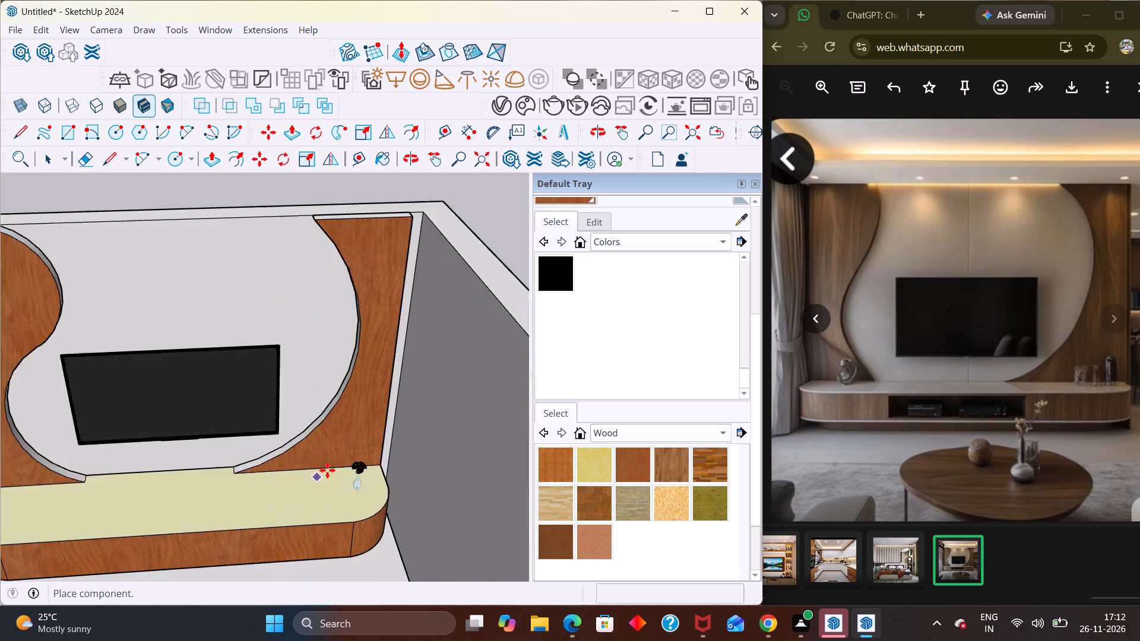
pyautogui.scroll(-7, 327, 470)
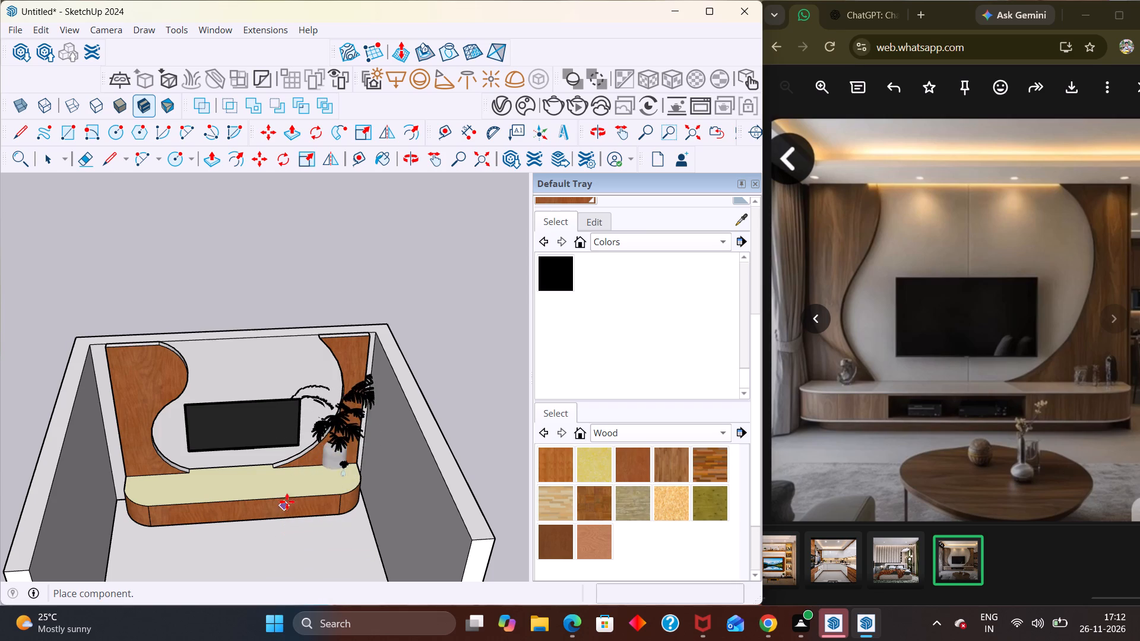
pyautogui.click(282, 497)
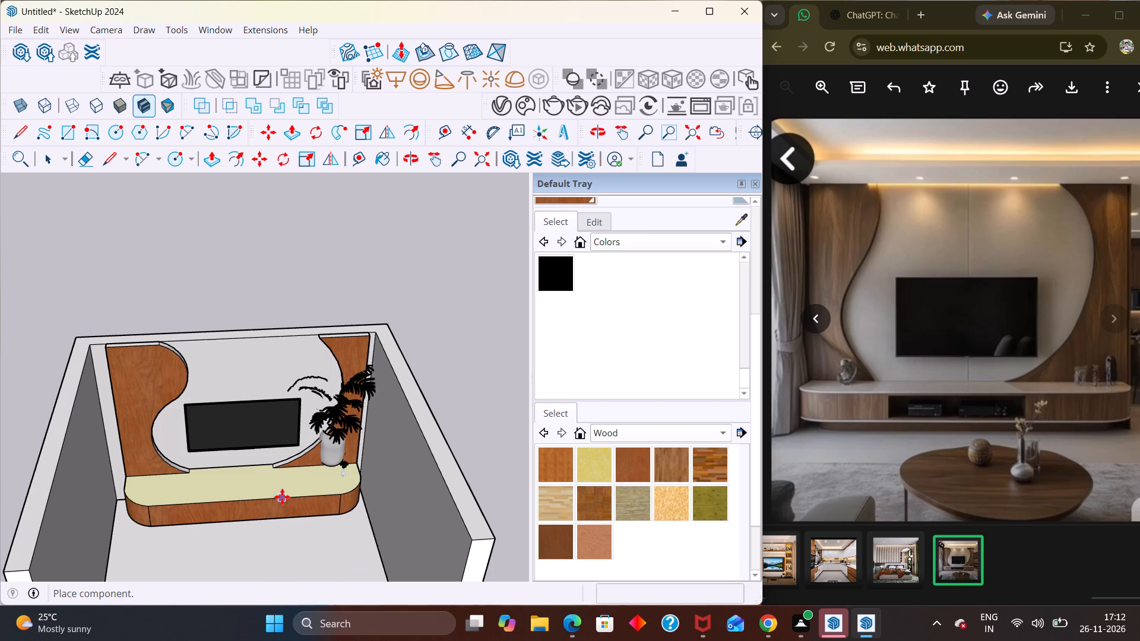
# Move the potted plant forward from the wood panel over the right-hand end of the console top.
pyautogui.press('m')
pyautogui.scroll(3, 328, 458)
pyautogui.click(327, 458)
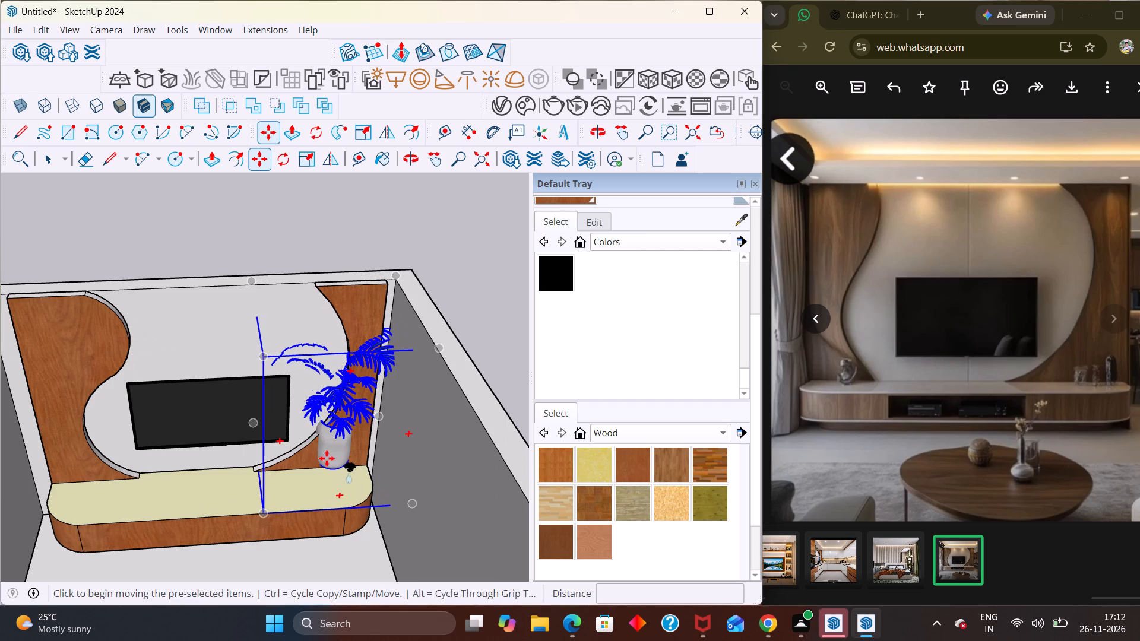
pyautogui.click(311, 488)
# Scale the potted plant down to about 0.38 in height, reduce its width from both sides, and scale its depth to about 0.73.
pyautogui.press('s')
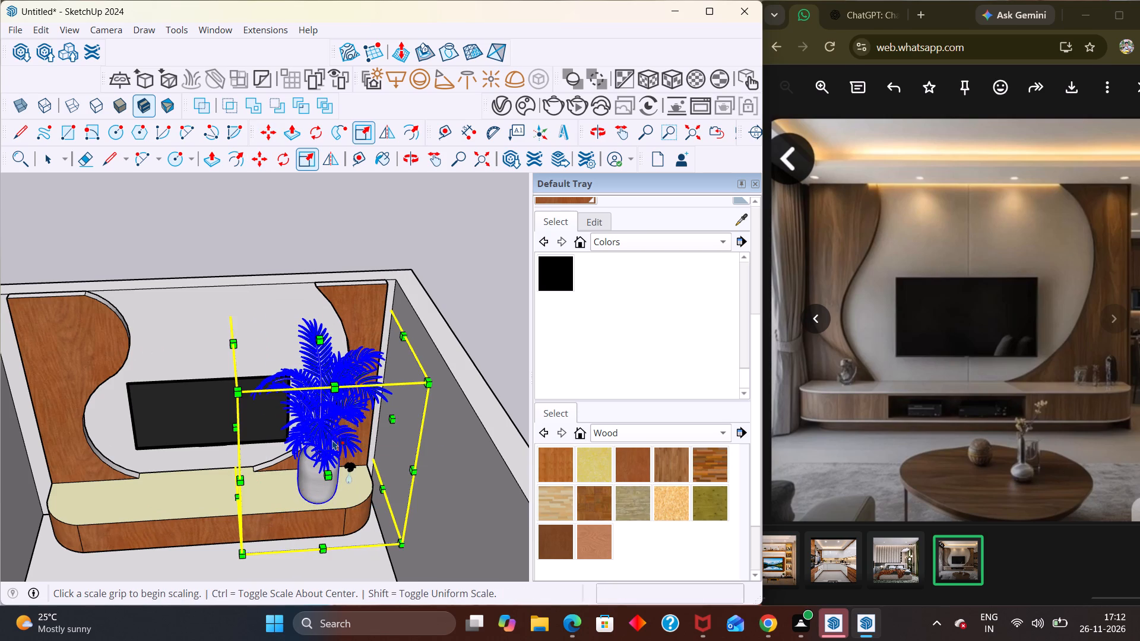
pyautogui.click(318, 340)
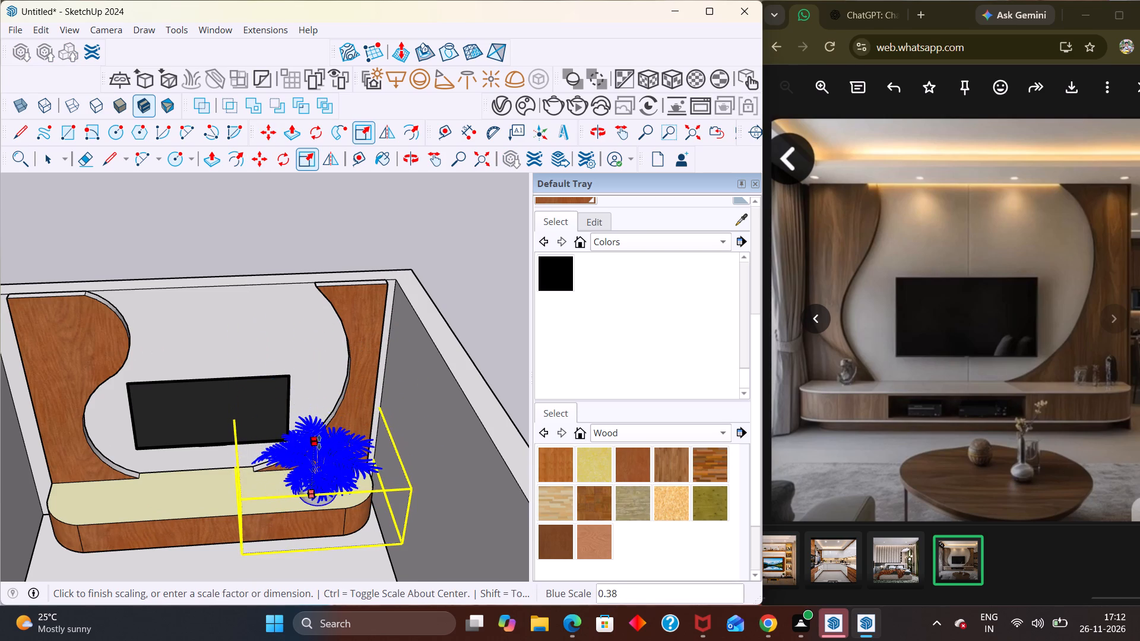
pyautogui.click(319, 442)
pyautogui.click(239, 472)
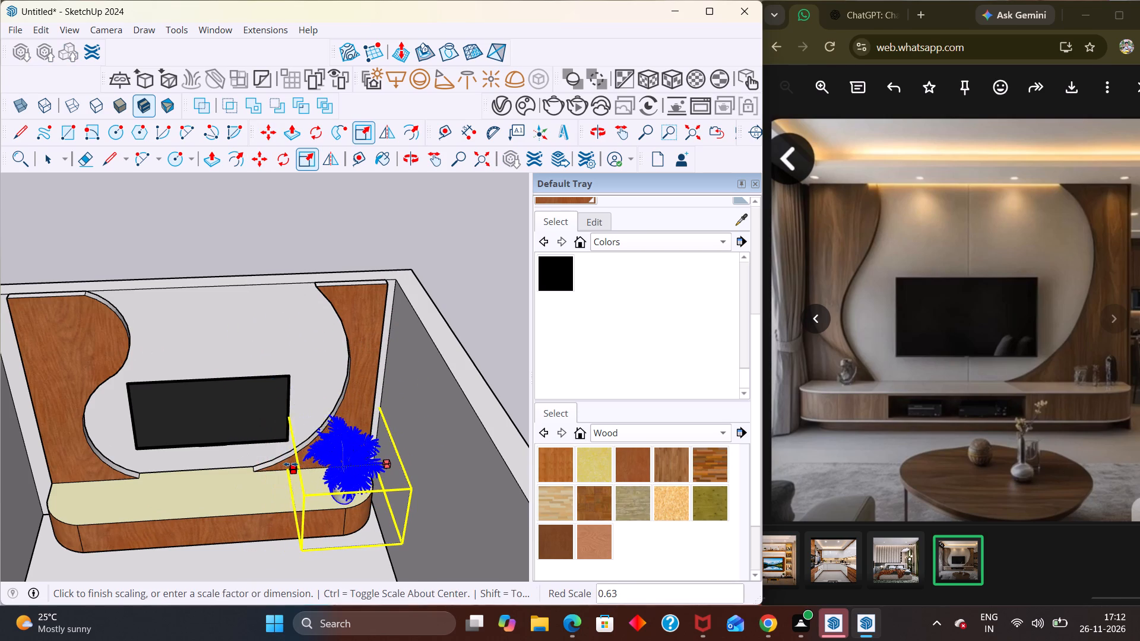
pyautogui.click(272, 455)
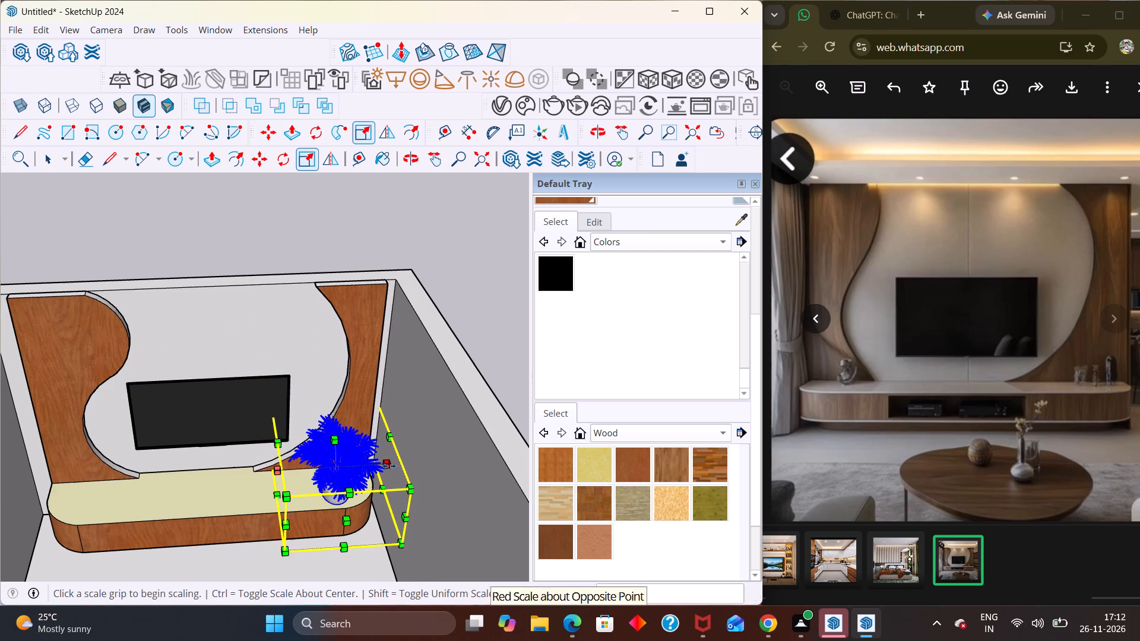
pyautogui.click(389, 466)
pyautogui.click(362, 466)
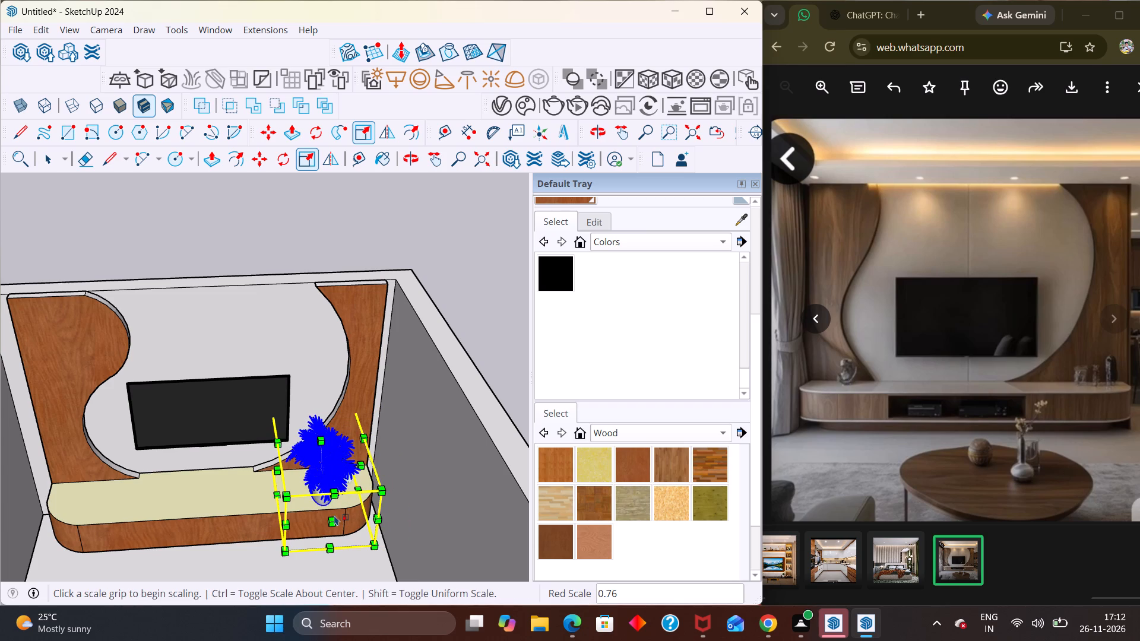
pyautogui.click(334, 521)
pyautogui.click(327, 491)
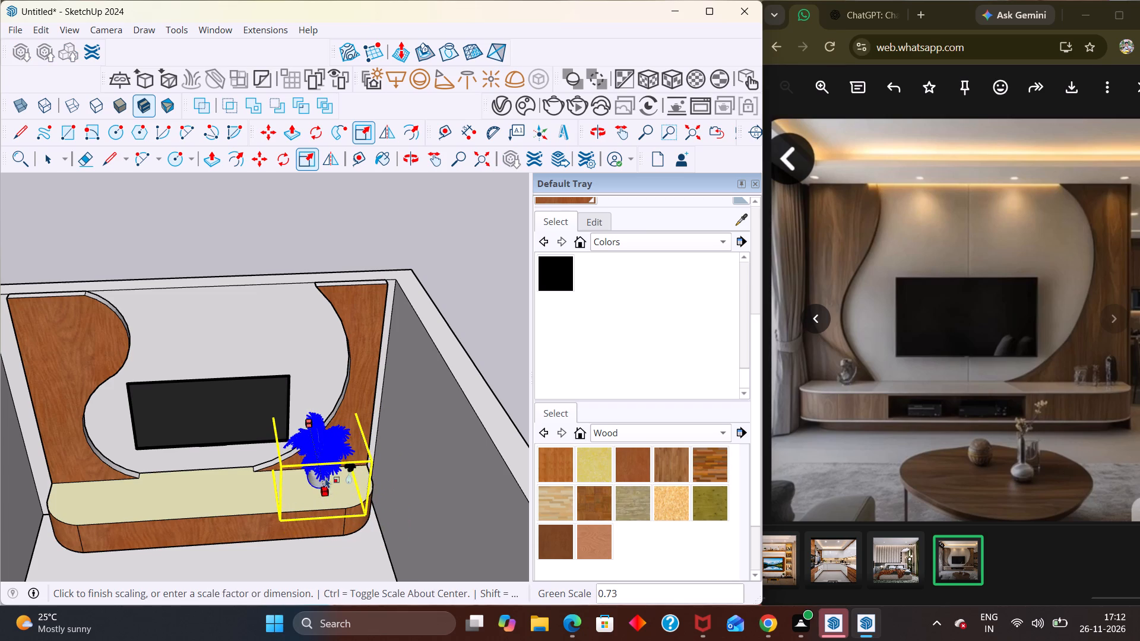
# Shrink the potted plant further by lowering its height and scaling its width to about 0.63 and its depth to about 0.77.
pyautogui.moveTo(327, 439); pyautogui.dragTo(354, 312, button='middle')
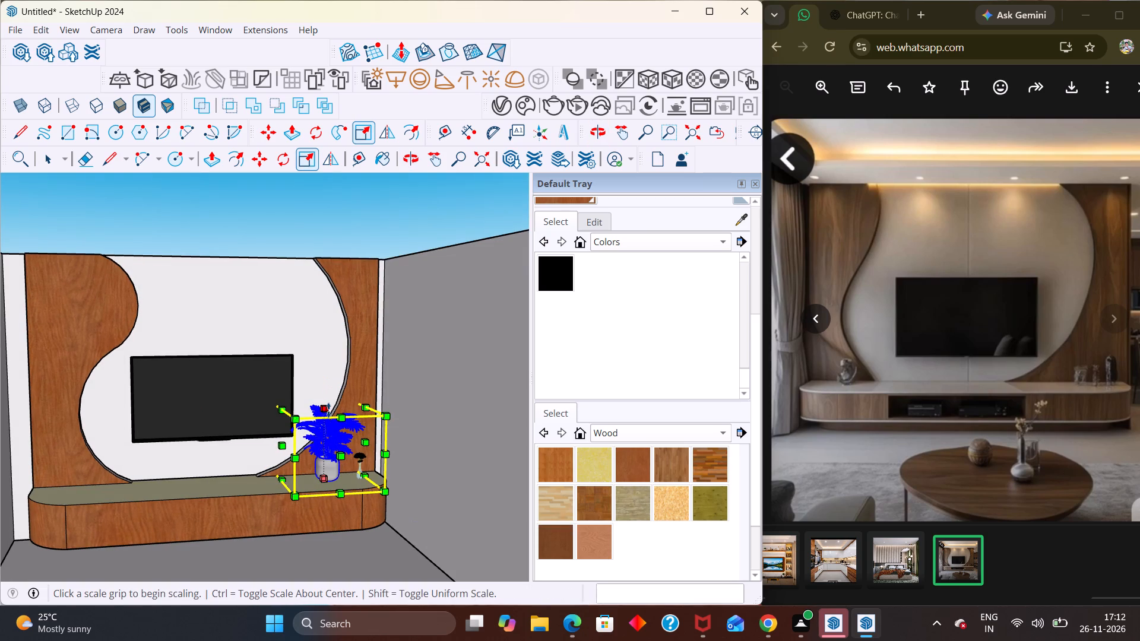
pyautogui.click(325, 410)
pyautogui.click(335, 432)
pyautogui.click(281, 459)
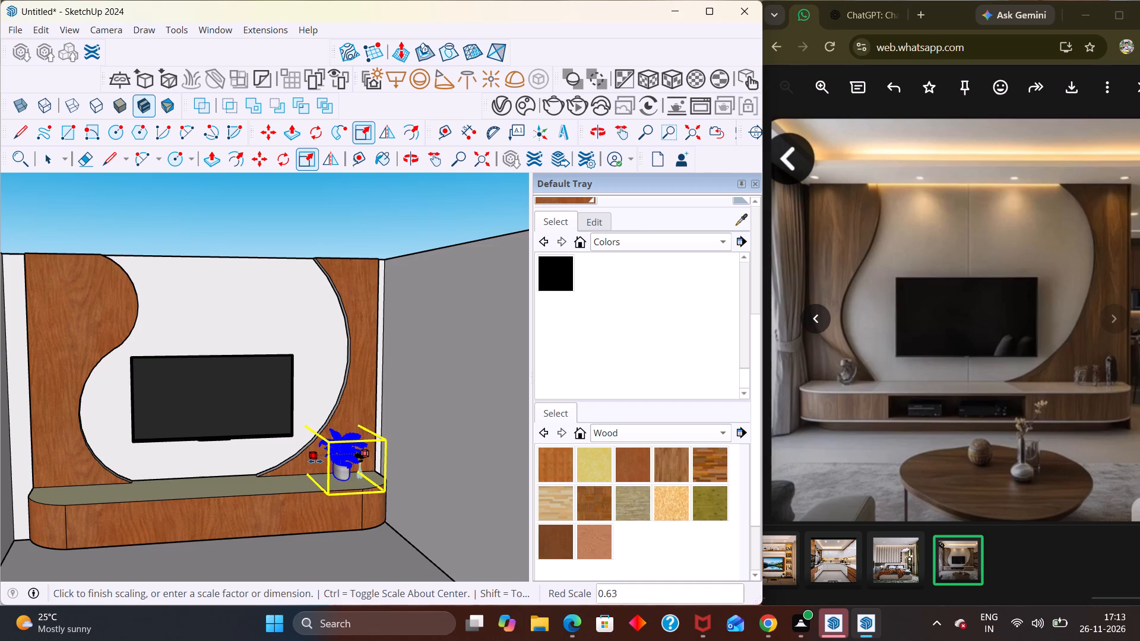
pyautogui.click(315, 461)
pyautogui.click(358, 465)
pyautogui.click(350, 461)
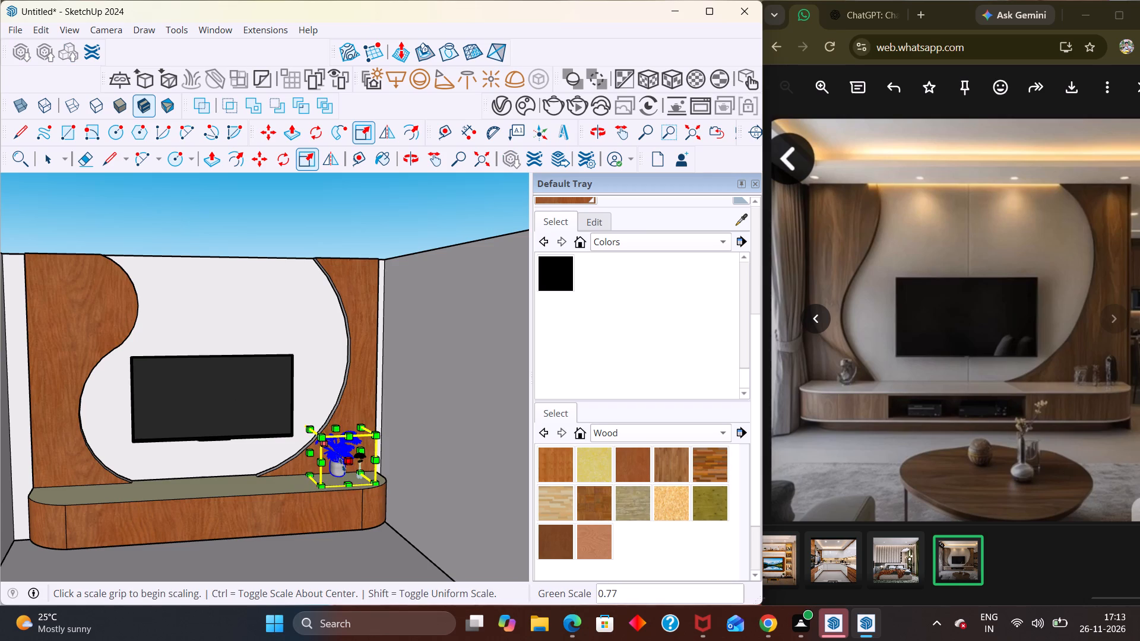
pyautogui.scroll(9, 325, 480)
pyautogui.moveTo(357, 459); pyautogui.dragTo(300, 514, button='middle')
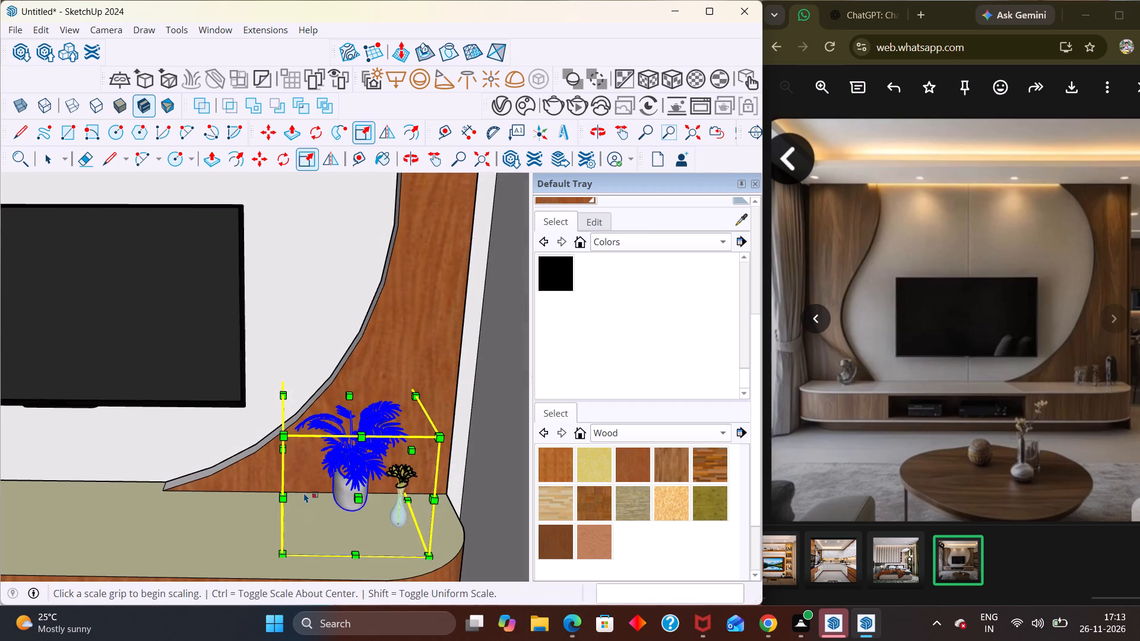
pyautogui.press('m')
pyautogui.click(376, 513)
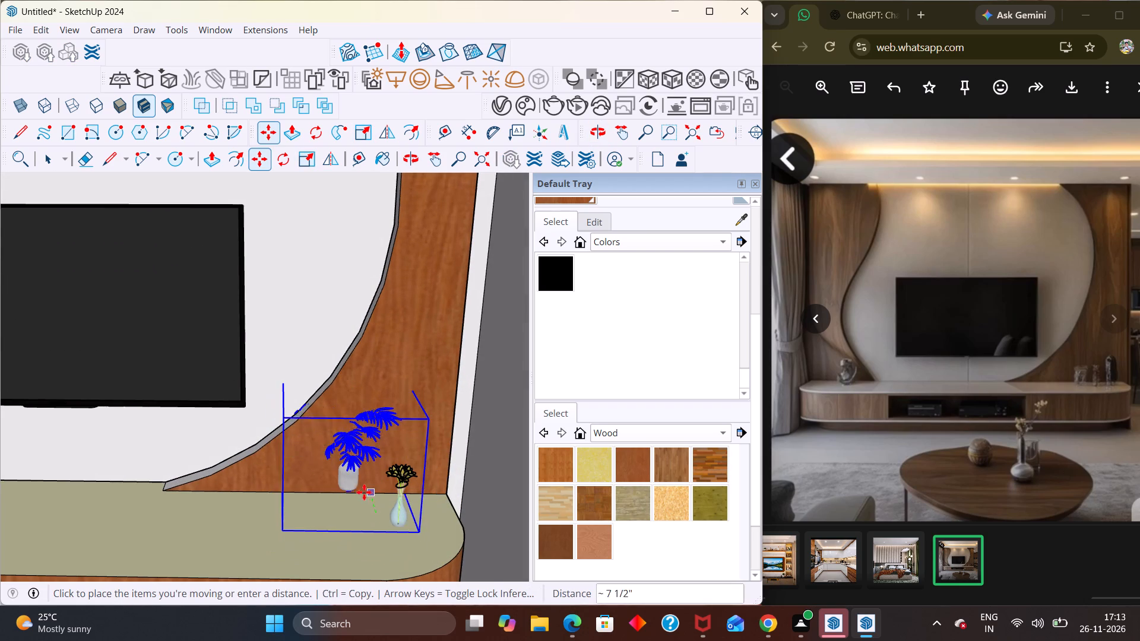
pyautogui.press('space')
# Move the potted plant about 1' 1 1/8" by its bounding-box corner to seat it on the console top beside the flower vase.
pyautogui.press('m')
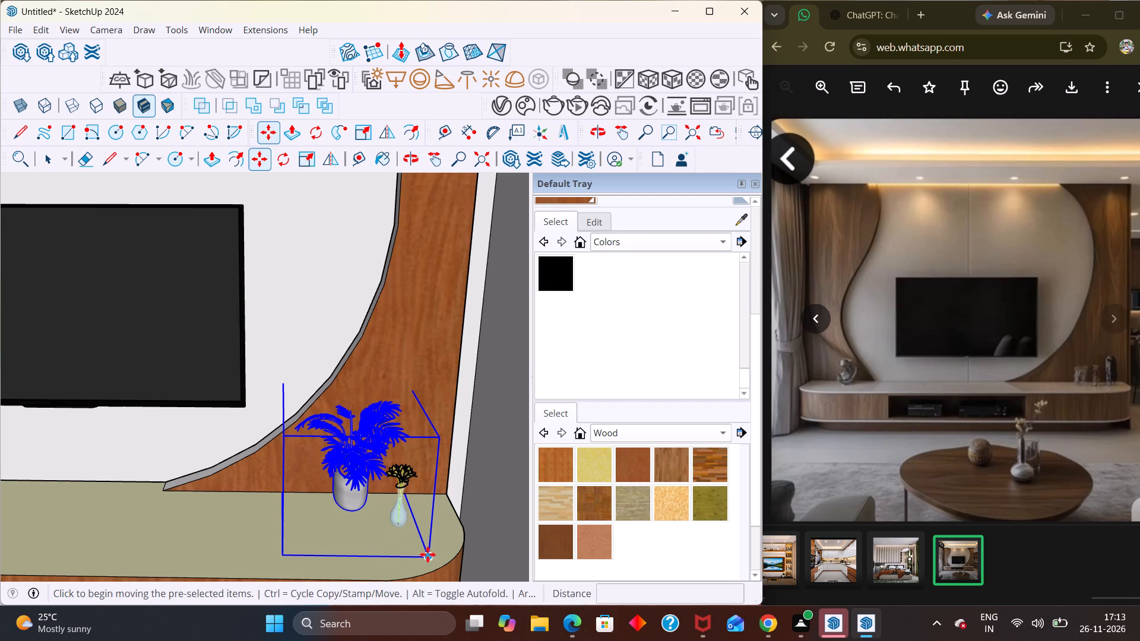
pyautogui.click(427, 554)
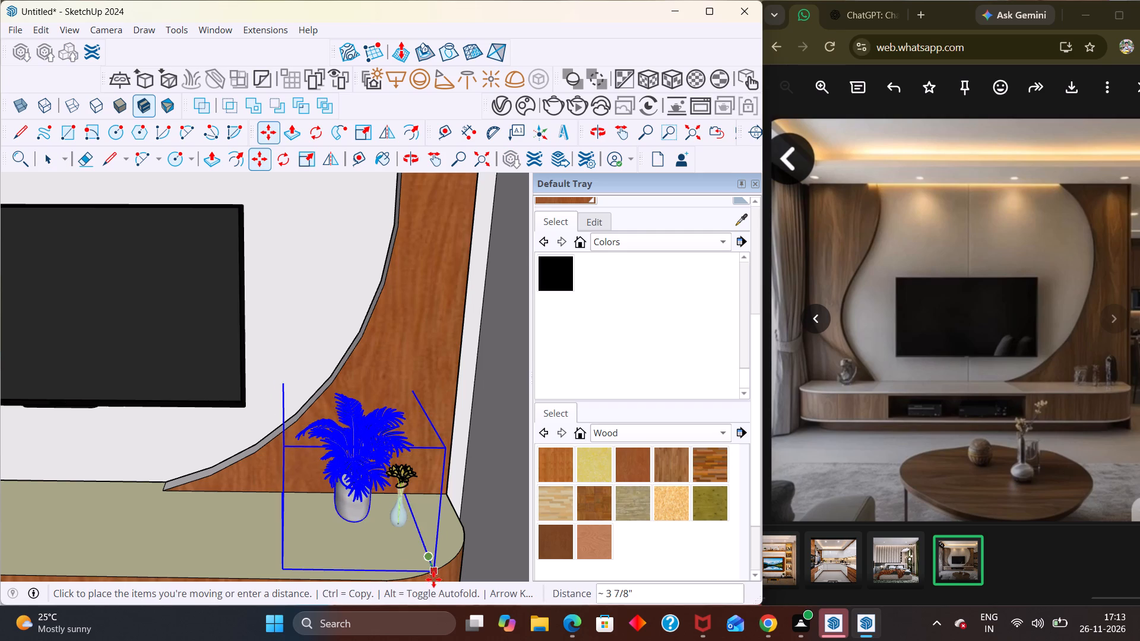
pyautogui.moveTo(432, 559); pyautogui.dragTo(576, 510, button='middle')
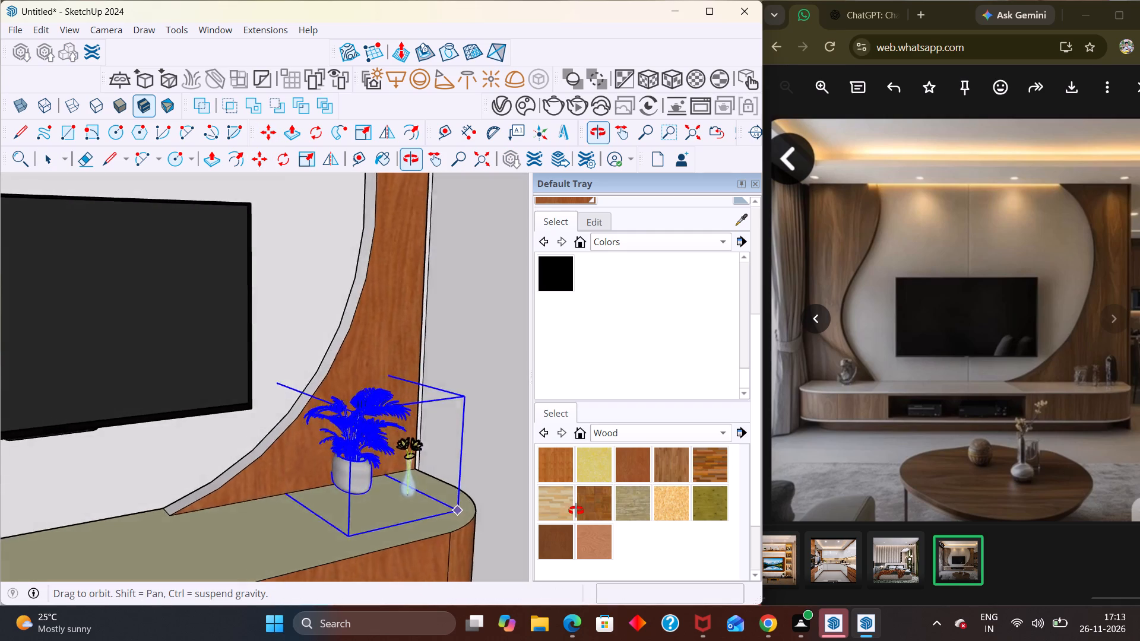
pyautogui.moveTo(576, 510); pyautogui.dragTo(620, 458, button='middle')
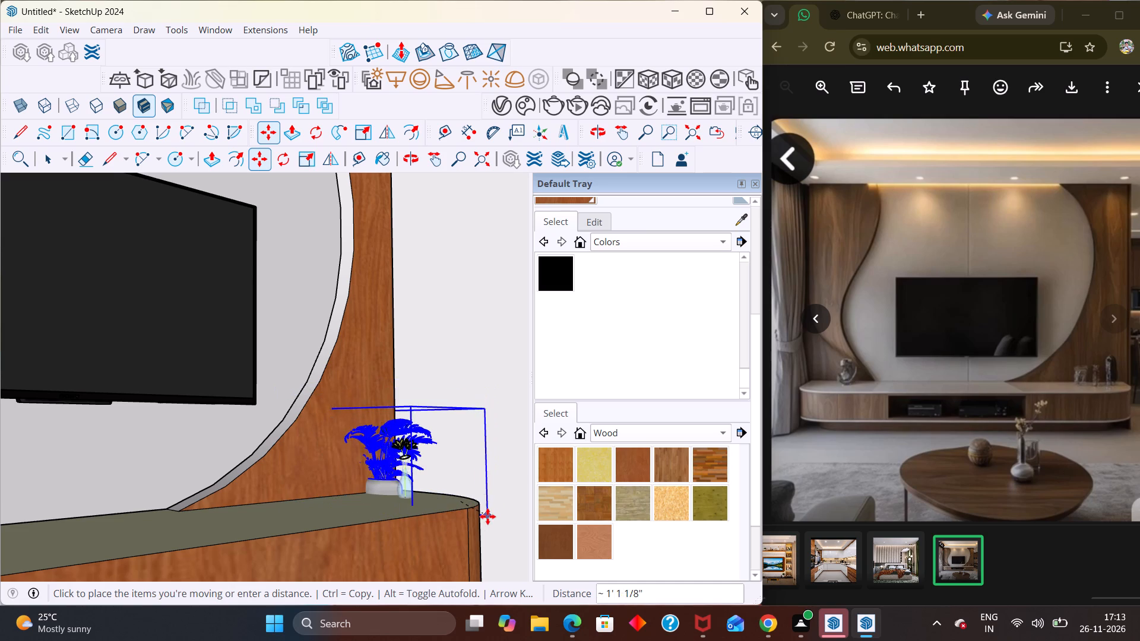
pyautogui.click(487, 513)
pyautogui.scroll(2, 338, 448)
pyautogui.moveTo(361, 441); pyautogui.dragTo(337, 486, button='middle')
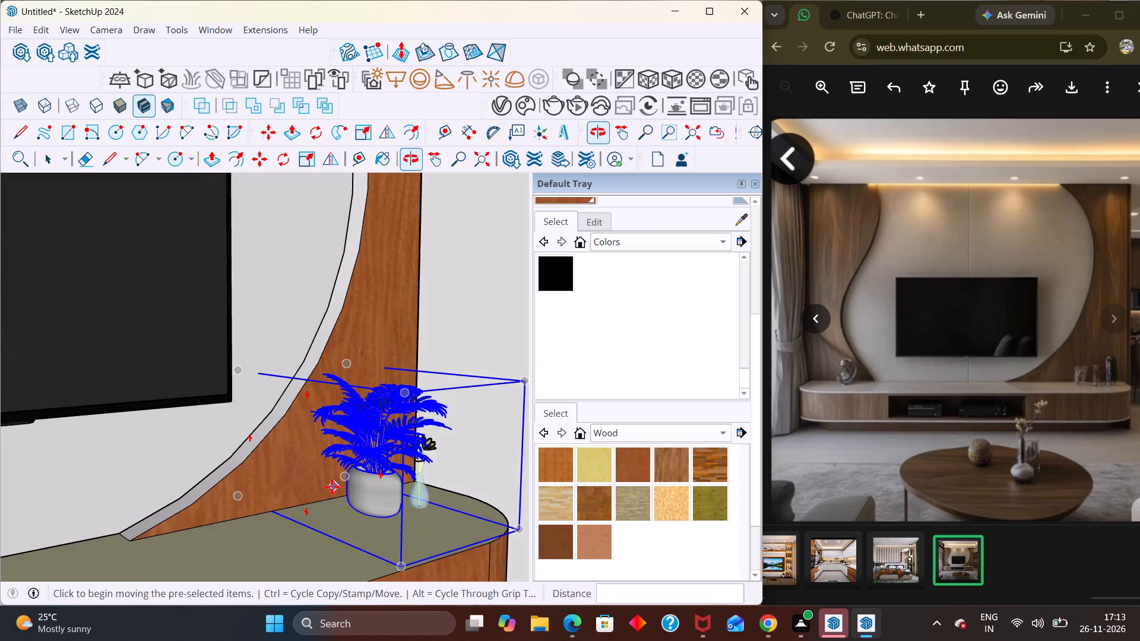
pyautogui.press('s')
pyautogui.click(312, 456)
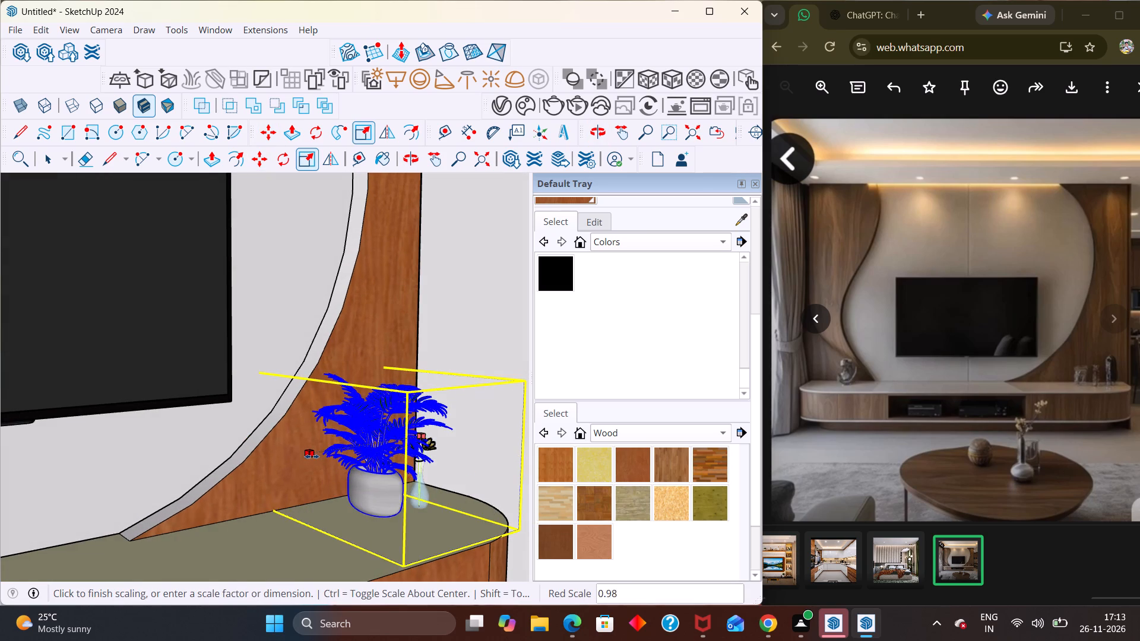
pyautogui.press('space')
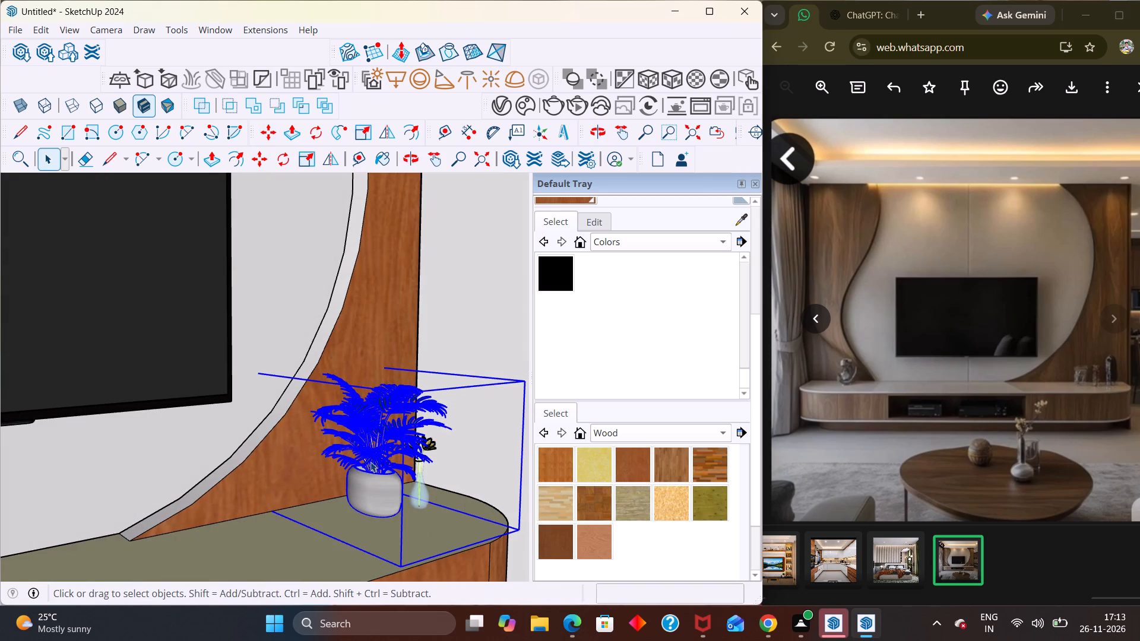
# Scale the potted plant down in height along the blue axis.
pyautogui.press('s')
pyautogui.moveTo(377, 458); pyautogui.dragTo(258, 584, button='middle')
pyautogui.click(333, 424)
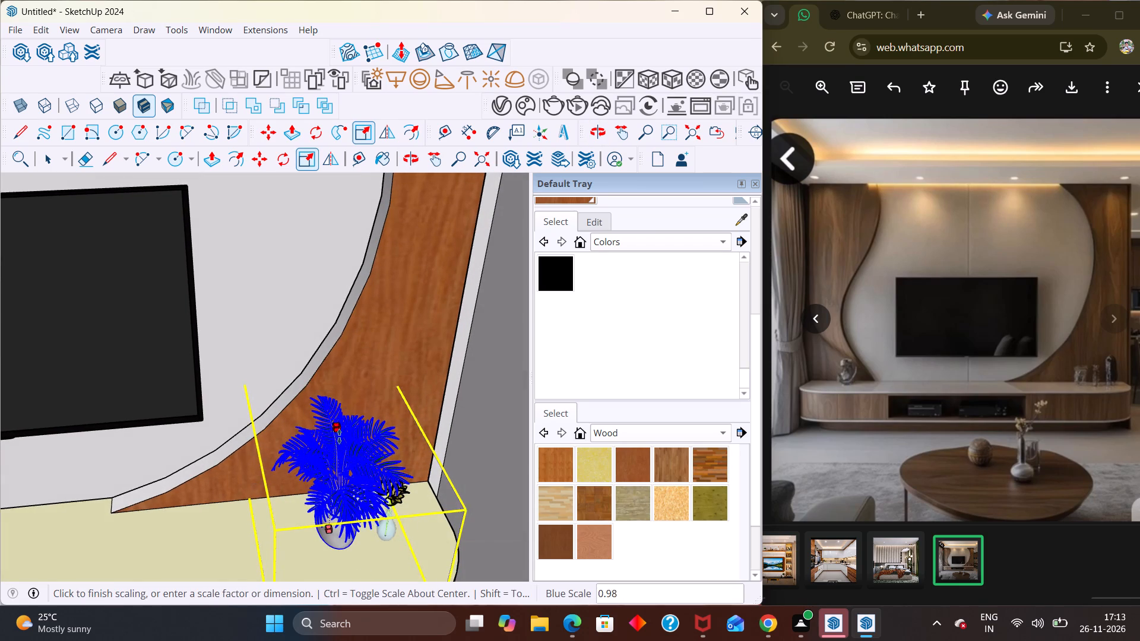
pyautogui.click(337, 455)
# Move the potted plant forward on the console top, in front of the flower vase.
pyautogui.press('m')
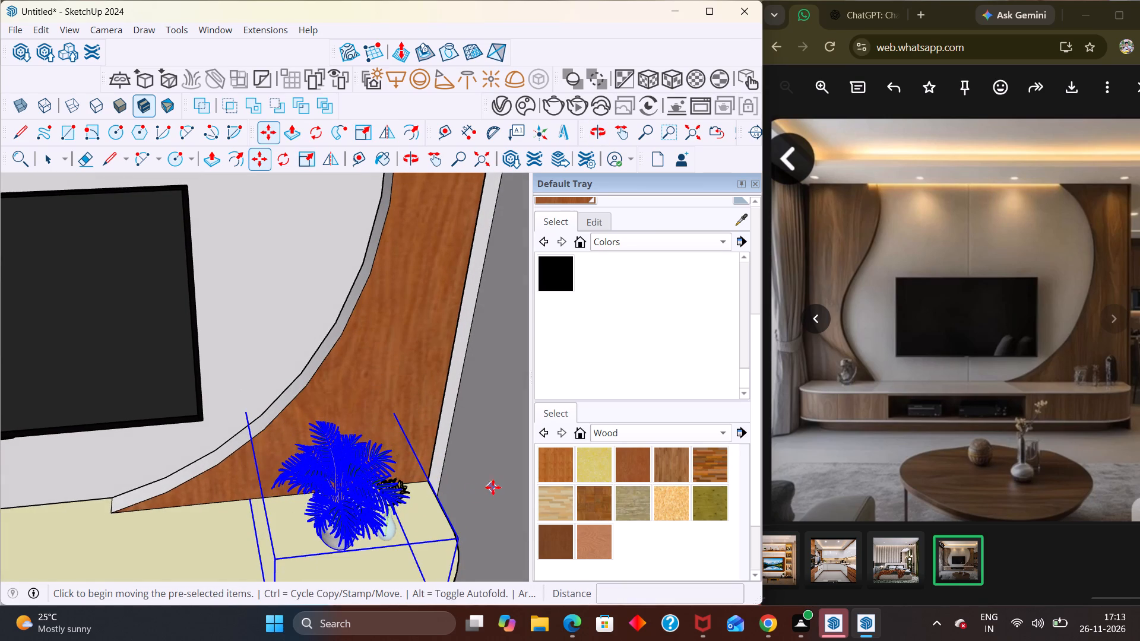
pyautogui.click(351, 480)
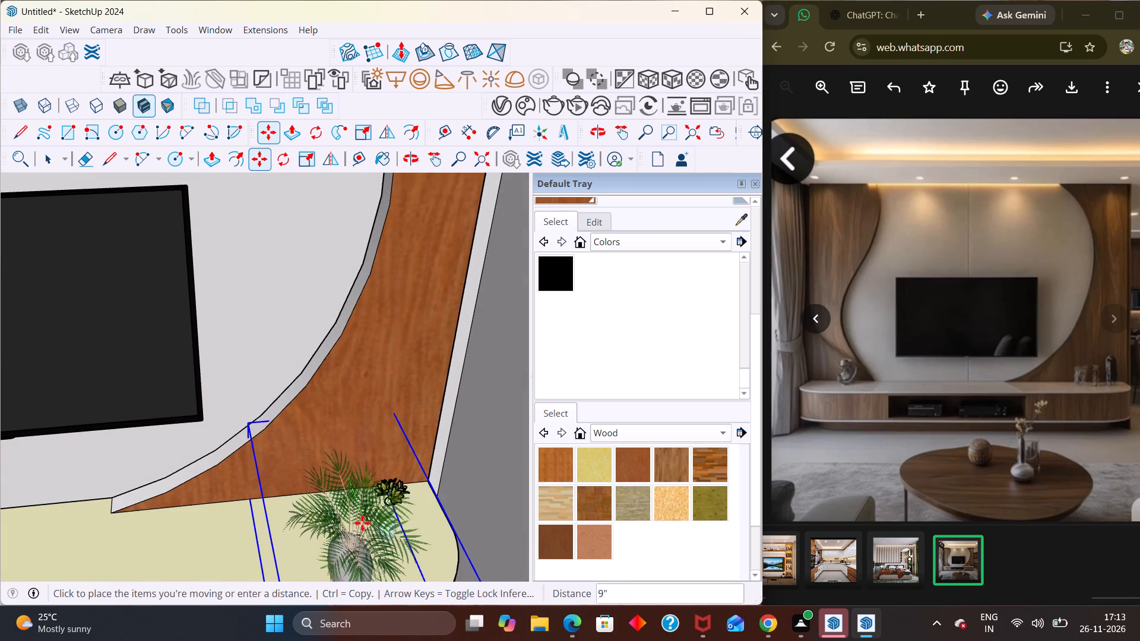
pyautogui.click(367, 532)
# Scale the potted plant's depth to about 0.50 along the green axis, shrinking it toward the console's front edge.
pyautogui.scroll(-5, 370, 459)
pyautogui.moveTo(391, 492); pyautogui.dragTo(413, 422, button='middle')
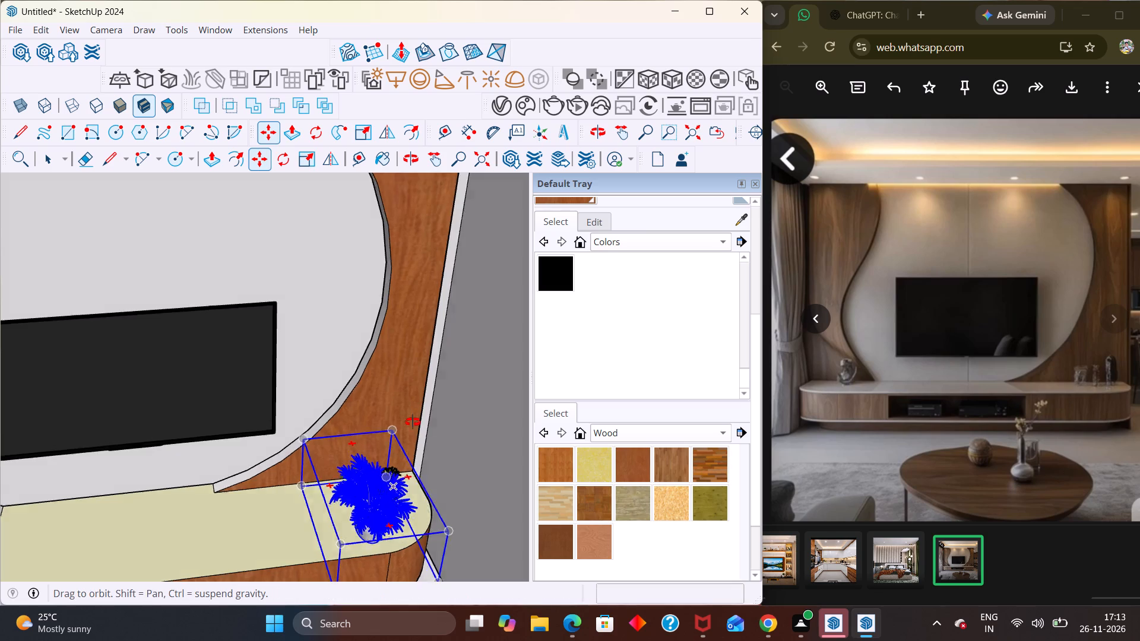
pyautogui.moveTo(413, 422); pyautogui.dragTo(524, 322, button='middle')
pyautogui.scroll(2, 524, 322)
pyautogui.press('s')
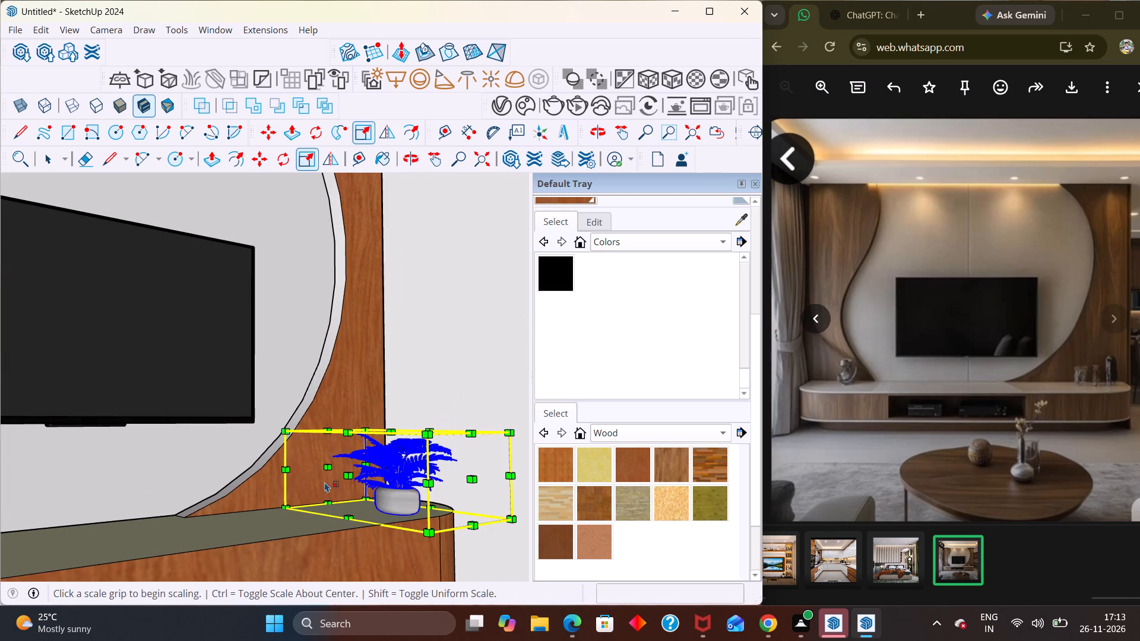
pyautogui.click(332, 470)
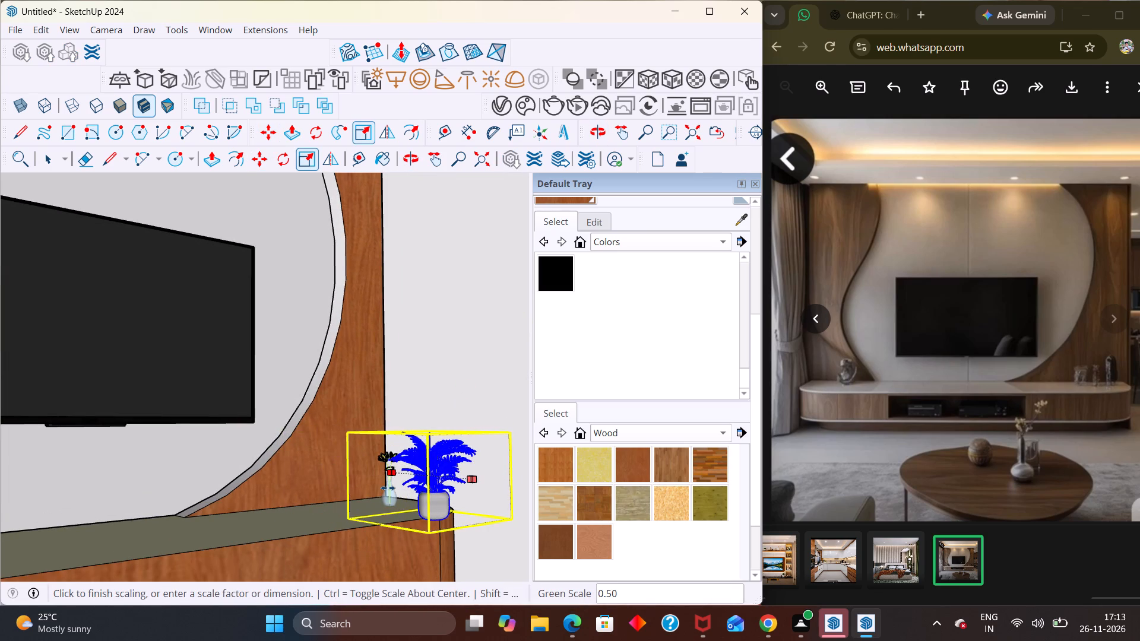
pyautogui.click(388, 488)
# Move the potted plant along the console top to the TV side of the flower vase.
pyautogui.moveTo(447, 516); pyautogui.dragTo(379, 509, button='middle')
pyautogui.press('m')
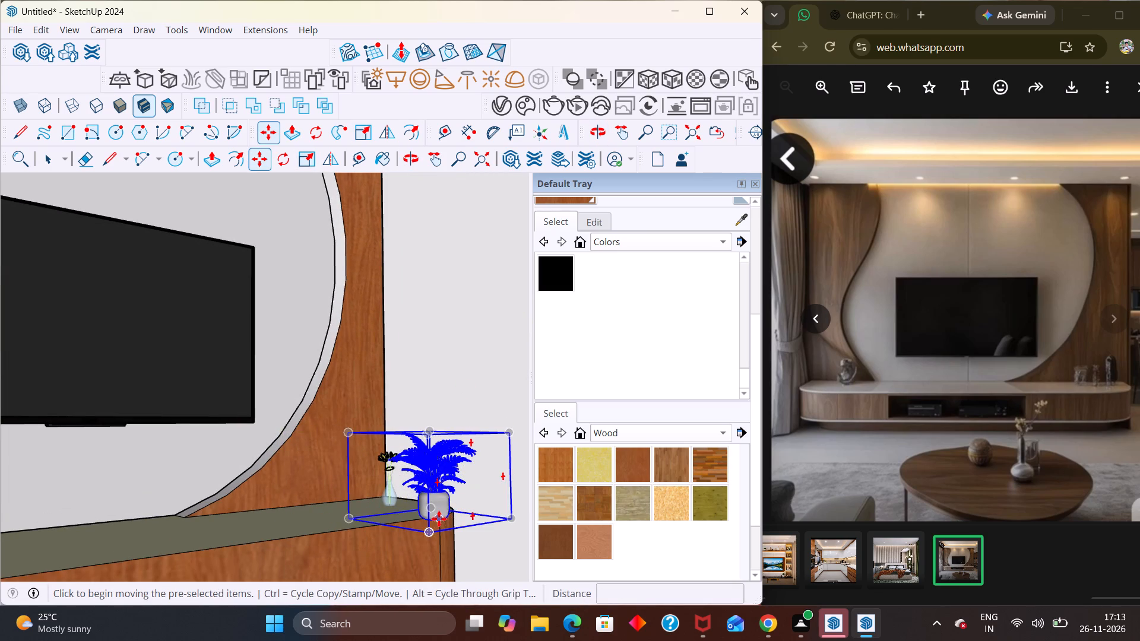
pyautogui.click(439, 519)
pyautogui.click(359, 514)
pyautogui.scroll(1, 381, 521)
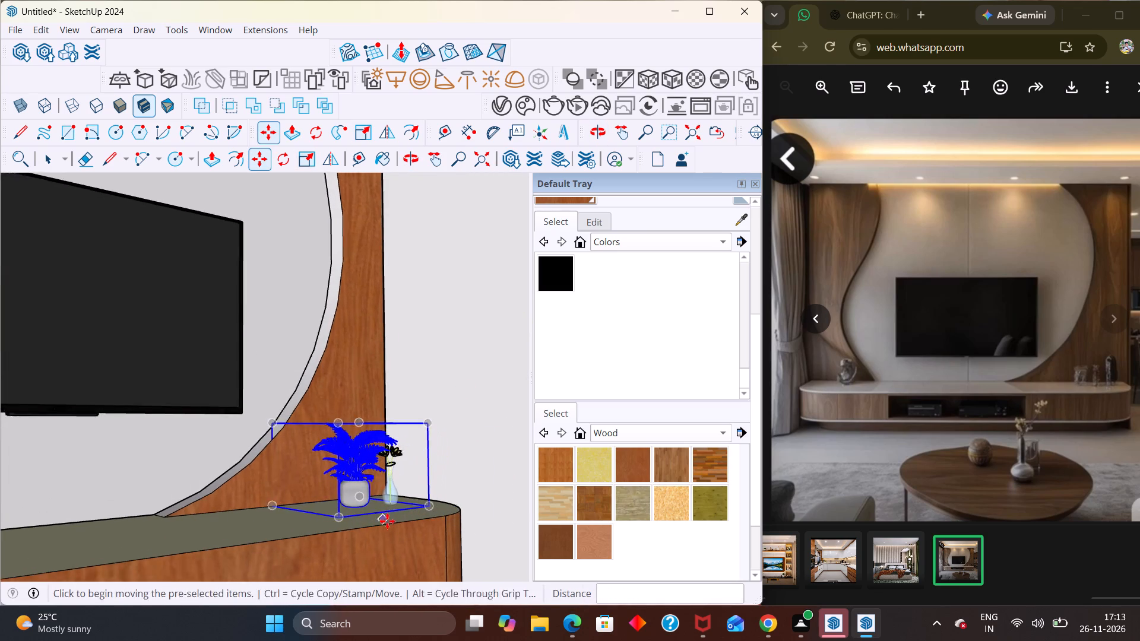
pyautogui.moveTo(387, 521); pyautogui.dragTo(270, 522, button='middle')
pyautogui.press('space')
pyautogui.scroll(-15, 286, 510)
pyautogui.click(347, 283)
# Shift the potted plant about 5" farther from the flower vase, toward the TV and the console's front edge.
pyautogui.moveTo(383, 480); pyautogui.dragTo(220, 556, button='middle')
pyautogui.scroll(2, 264, 548)
pyautogui.scroll(1, 322, 498)
pyautogui.moveTo(267, 497); pyautogui.dragTo(343, 459, button='middle')
pyautogui.scroll(16, 365, 459)
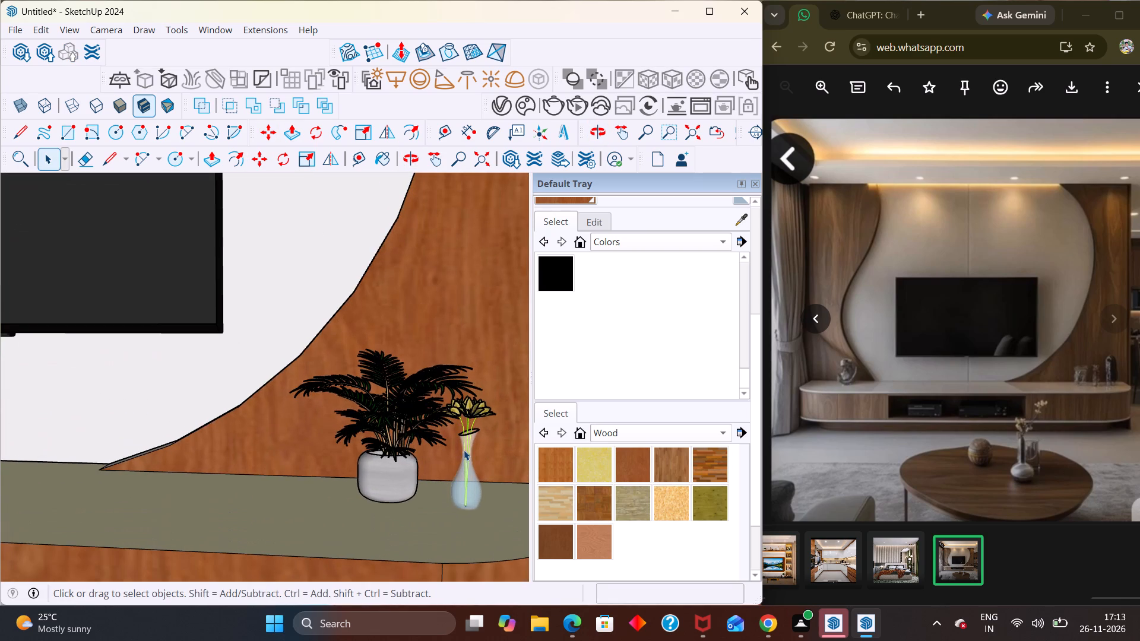
pyautogui.click(385, 496)
pyautogui.press('m')
pyautogui.click(386, 499)
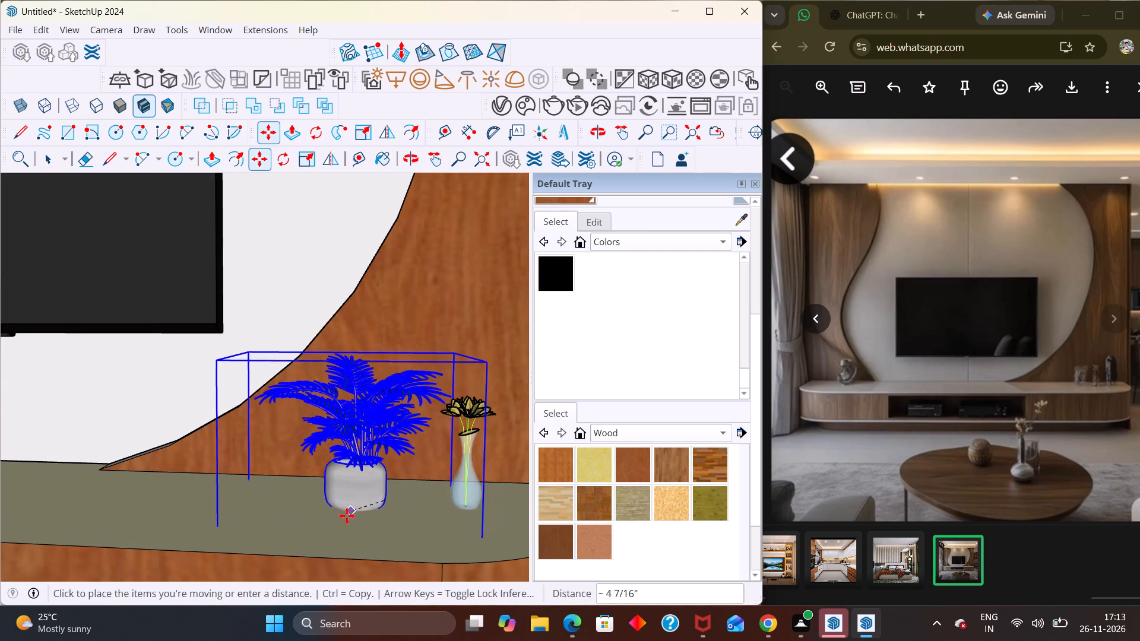
pyautogui.click(340, 516)
pyautogui.scroll(-10, 323, 483)
pyautogui.press('space')
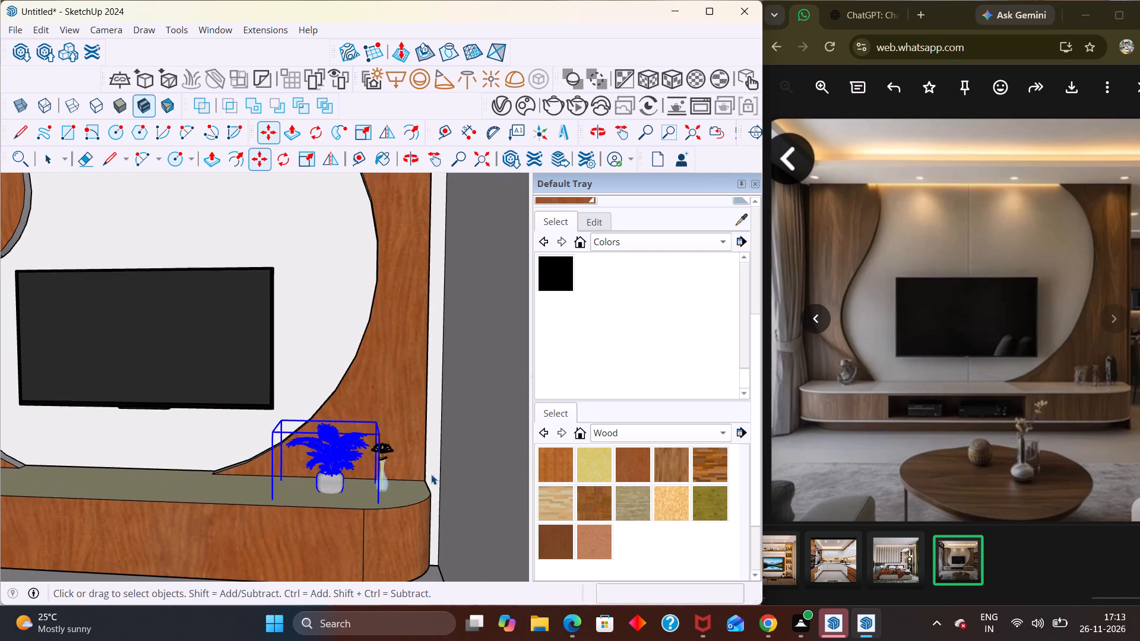
# Examine the plant and flower vase arrangement on the console against the whole TV wall and up close.
pyautogui.scroll(-7, 396, 464)
pyautogui.scroll(1, 374, 465)
pyautogui.scroll(-5, 365, 460)
pyautogui.click(363, 236)
pyautogui.moveTo(479, 401); pyautogui.dragTo(483, 407, button='middle')
pyautogui.scroll(1, 482, 405)
pyautogui.scroll(5, 369, 434)
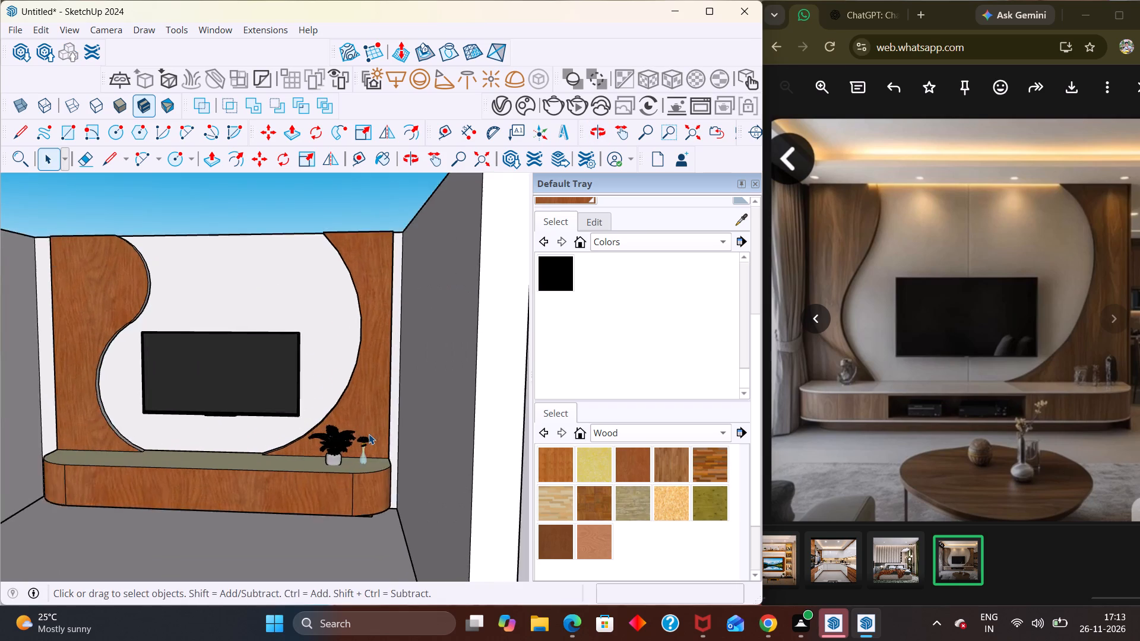
pyautogui.scroll(1, 369, 434)
pyautogui.moveTo(408, 464); pyautogui.dragTo(451, 462, button='middle')
pyautogui.scroll(2, 321, 471)
pyautogui.scroll(2, 285, 436)
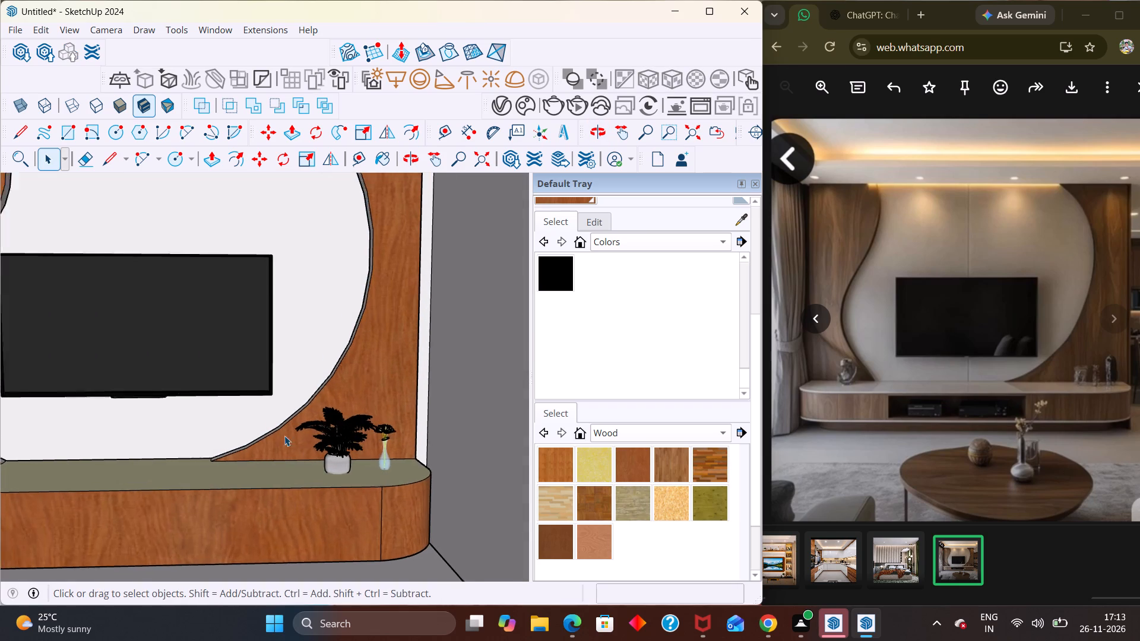
pyautogui.scroll(1, 284, 436)
pyautogui.moveTo(327, 424); pyautogui.dragTo(338, 452, button='middle')
pyautogui.moveTo(382, 469); pyautogui.dragTo(356, 386, button='middle')
pyautogui.scroll(5, 356, 386)
pyautogui.middleClick(356, 386)
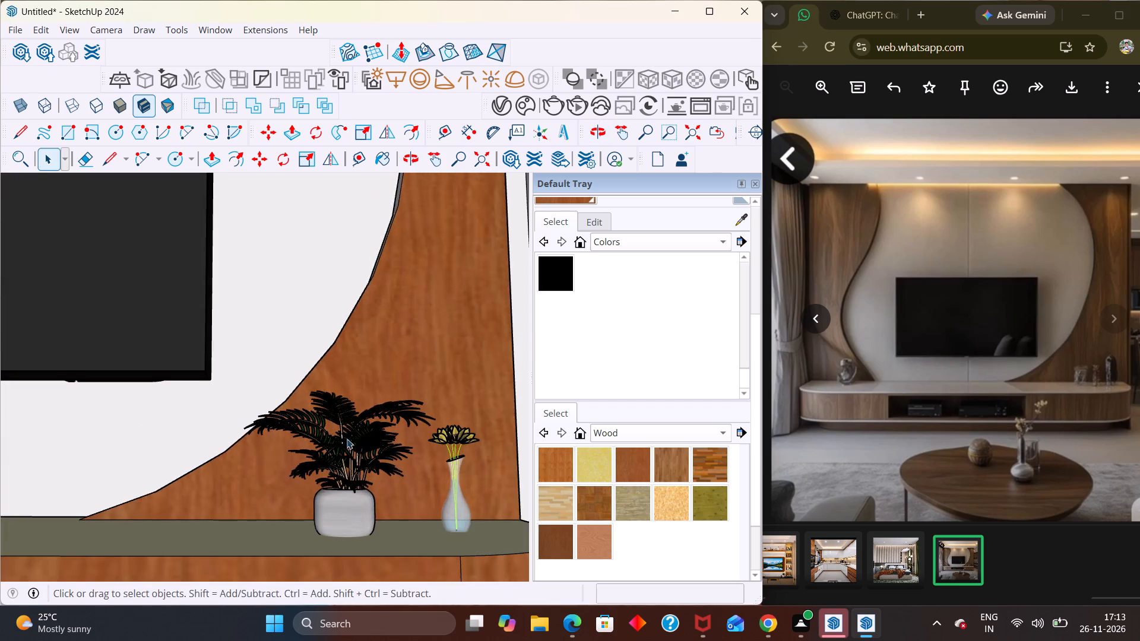
# Move the flower vase about 2' 2 7/16" along the console top to the TV side of the potted plant.
pyautogui.moveTo(351, 485); pyautogui.dragTo(410, 488, button='middle')
pyautogui.scroll(-6, 372, 504)
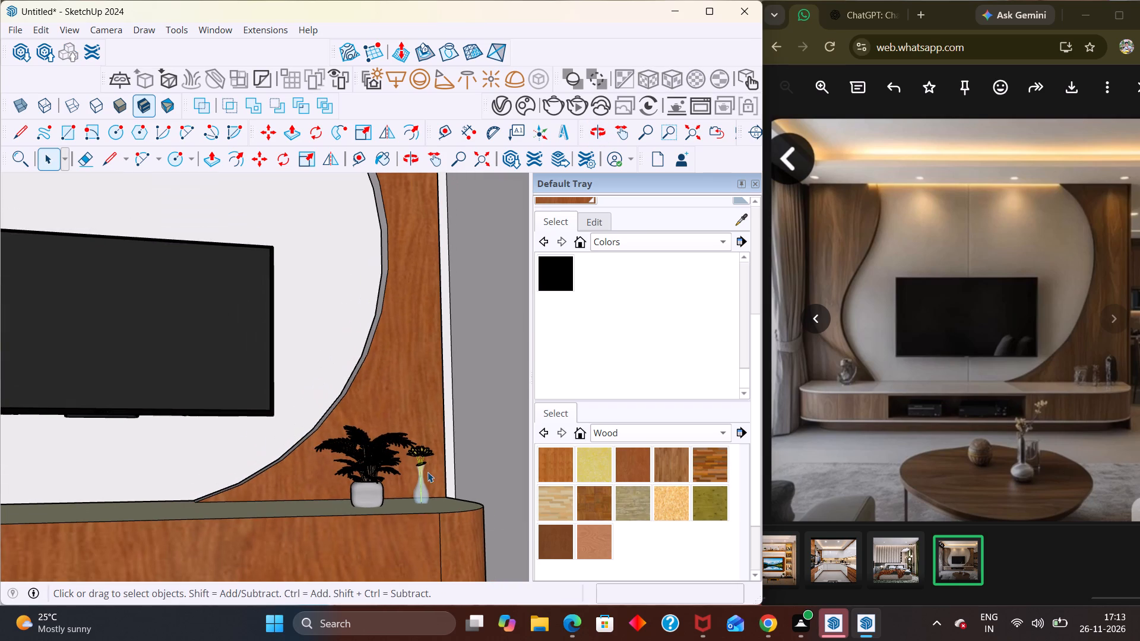
pyautogui.click(419, 480)
pyautogui.press('m')
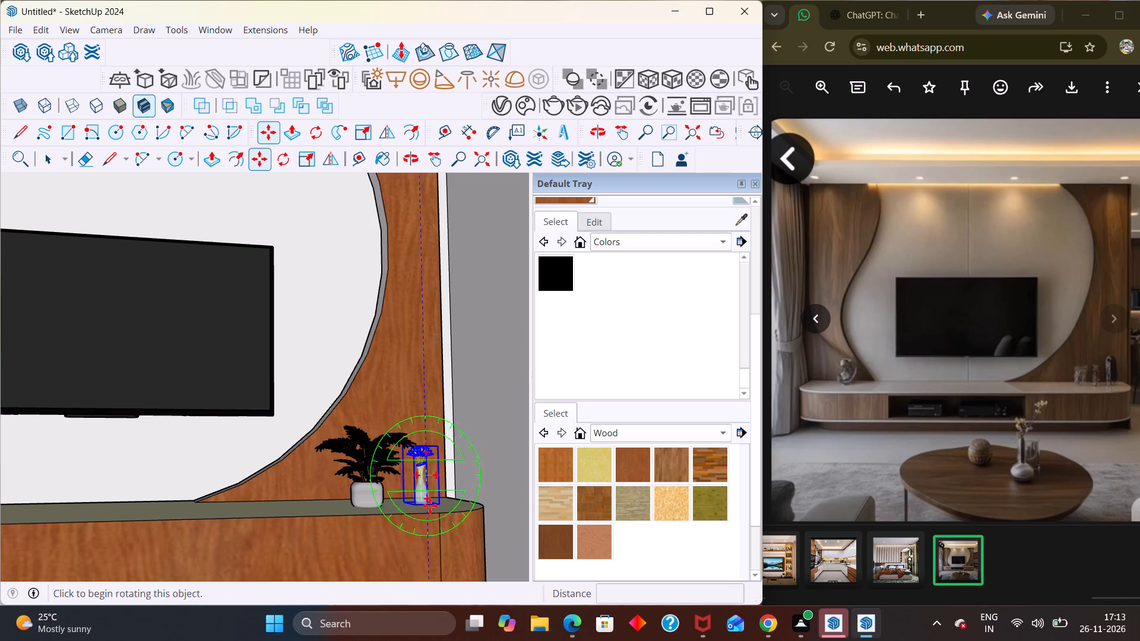
pyautogui.click(432, 503)
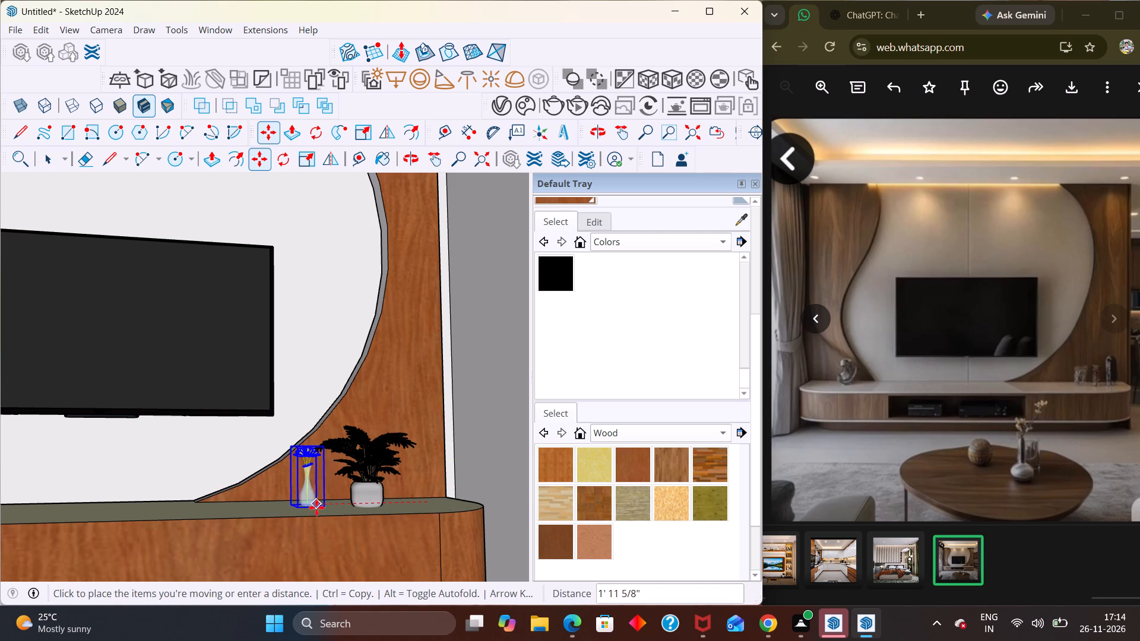
pyautogui.moveTo(325, 520); pyautogui.dragTo(297, 636, button='middle')
pyautogui.scroll(1, 298, 620)
pyautogui.scroll(3, 315, 479)
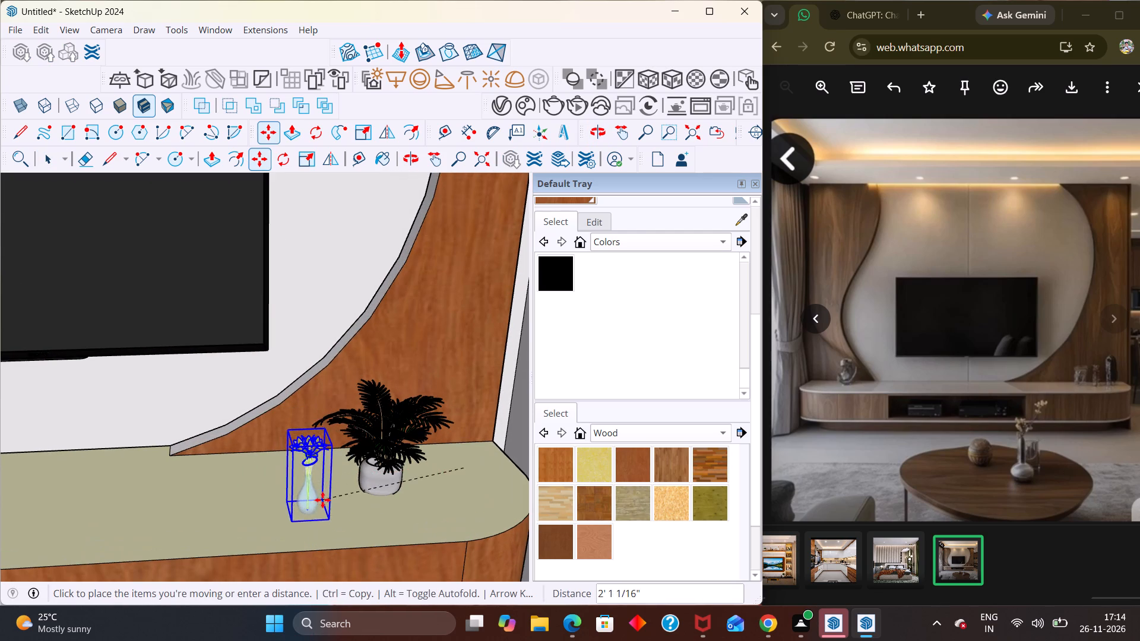
pyautogui.click(299, 484)
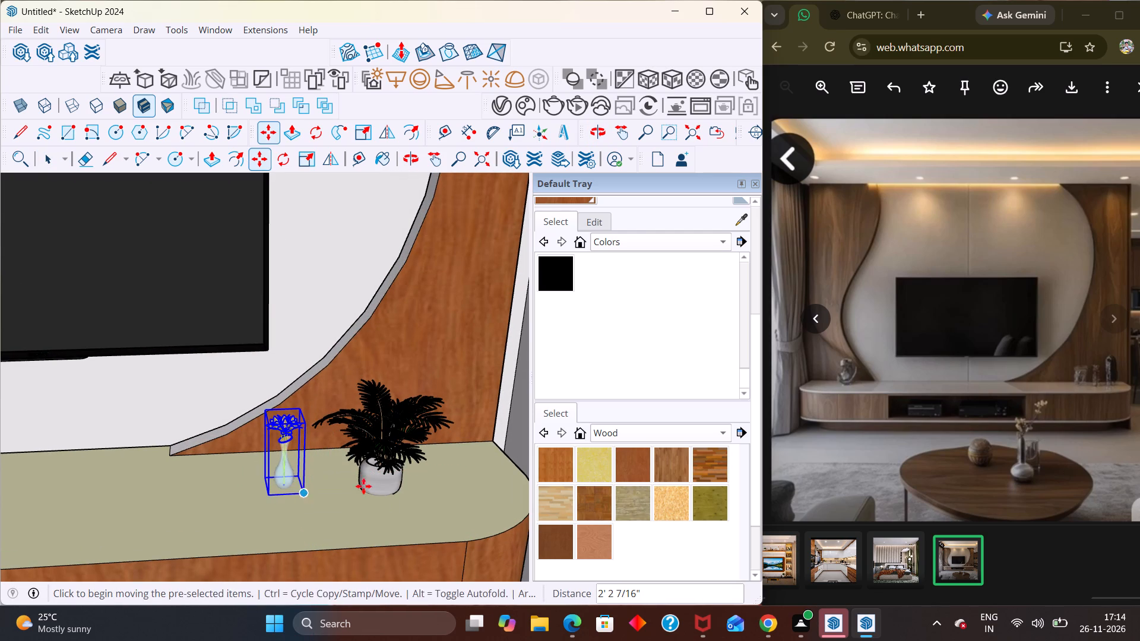
# Move the potted plant about 7 5/8" on the console top, away from the vase toward the console's rounded end.
pyautogui.press('space')
pyautogui.click(382, 483)
pyautogui.press('m')
pyautogui.click(387, 490)
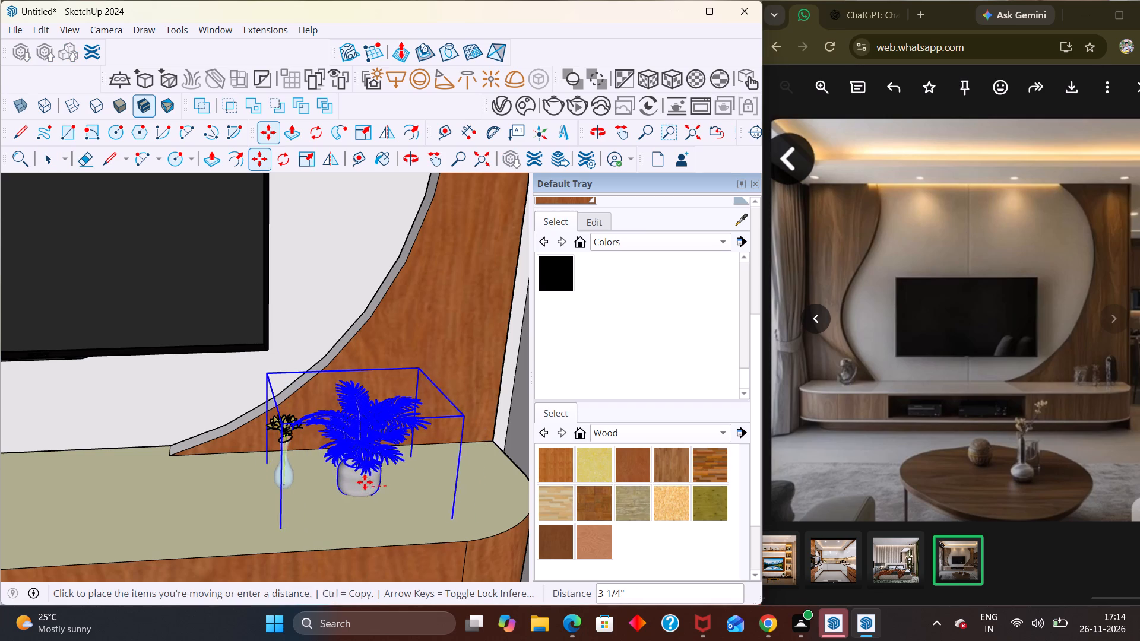
pyautogui.press('Escape')
pyautogui.click(389, 495)
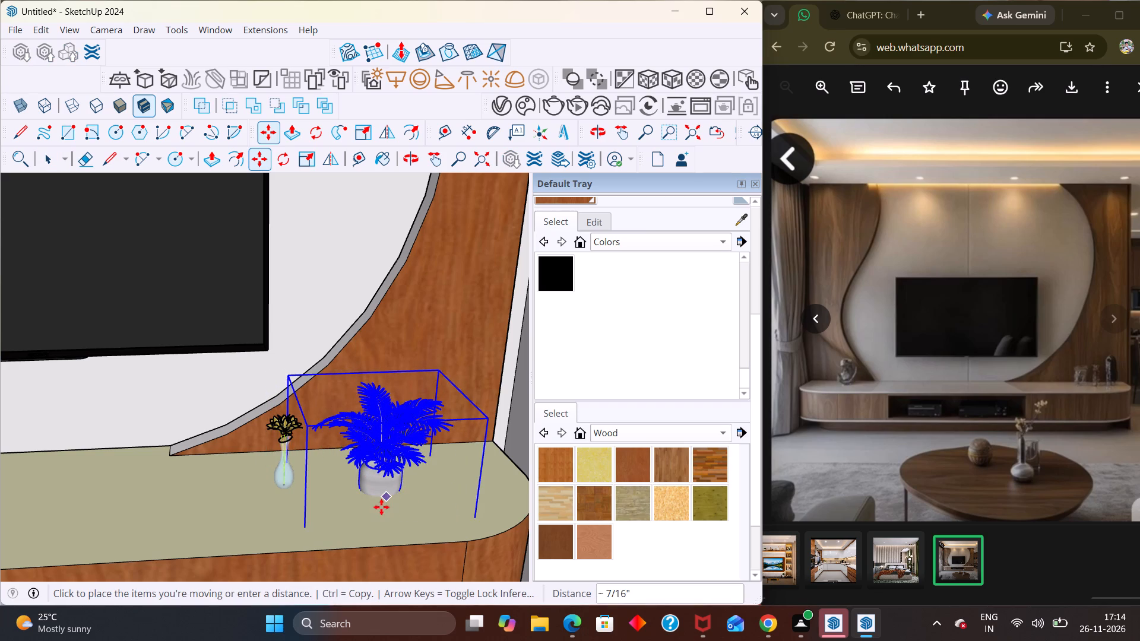
pyautogui.moveTo(385, 526); pyautogui.dragTo(574, 542, button='middle')
pyautogui.scroll(1, 575, 533)
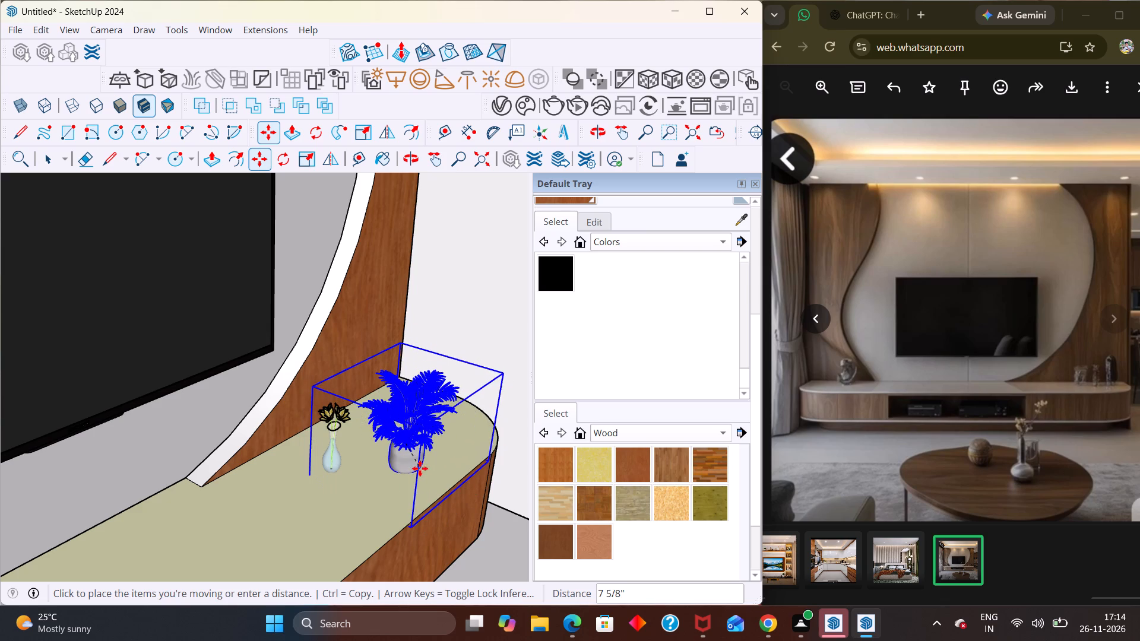
pyautogui.click(420, 468)
pyautogui.scroll(-11, 395, 392)
pyautogui.press('space')
pyautogui.scroll(-1, 382, 356)
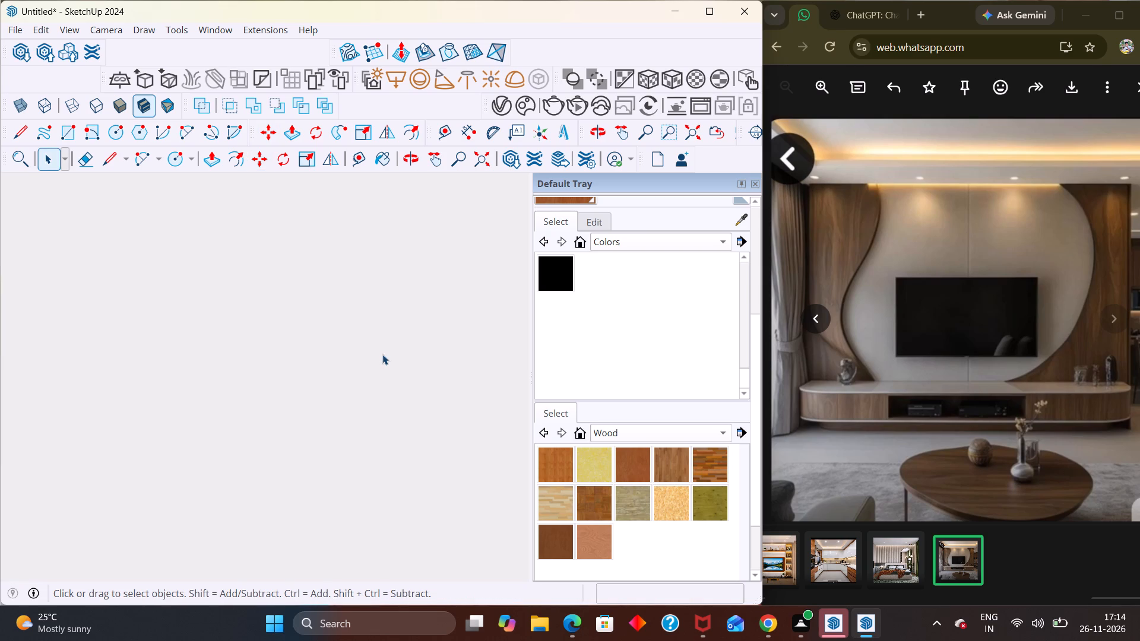
# Inspect the new spacing of the vase and potted plant on the console from the room and up close.
pyautogui.hotkey('shift', 'z')
pyautogui.scroll(-5, 382, 354)
pyautogui.click(503, 464)
pyautogui.moveTo(267, 448); pyautogui.dragTo(168, 418, button='middle')
pyautogui.scroll(9, 212, 357)
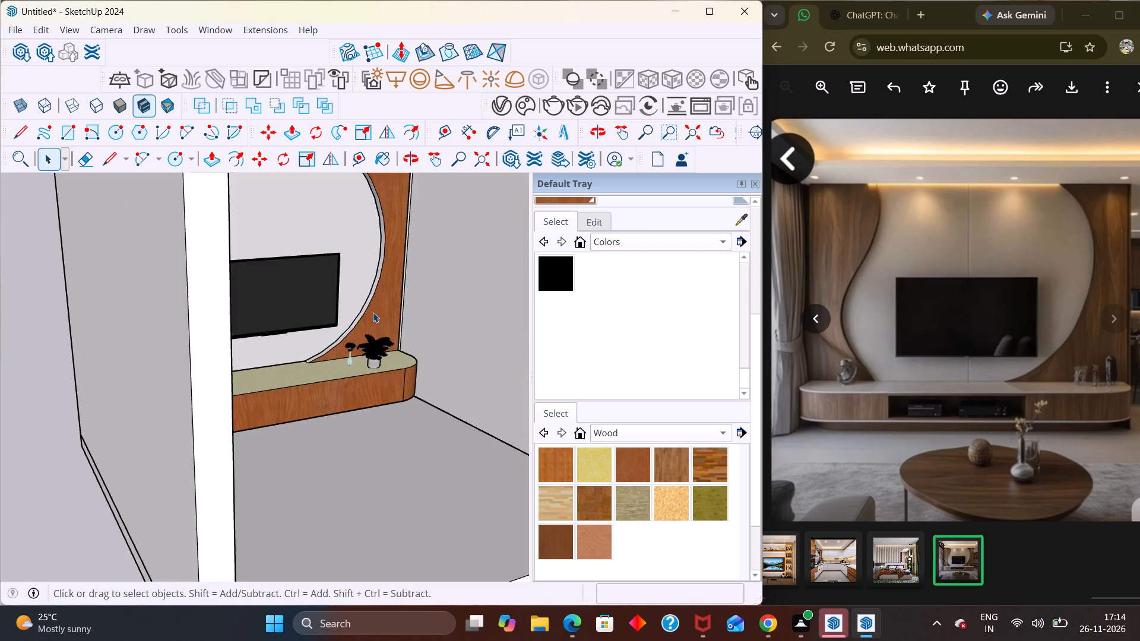
pyautogui.moveTo(380, 333); pyautogui.dragTo(345, 396, button='middle')
pyautogui.scroll(8, 305, 405)
pyautogui.moveTo(380, 379); pyautogui.dragTo(363, 326, button='middle')
pyautogui.scroll(4, 372, 372)
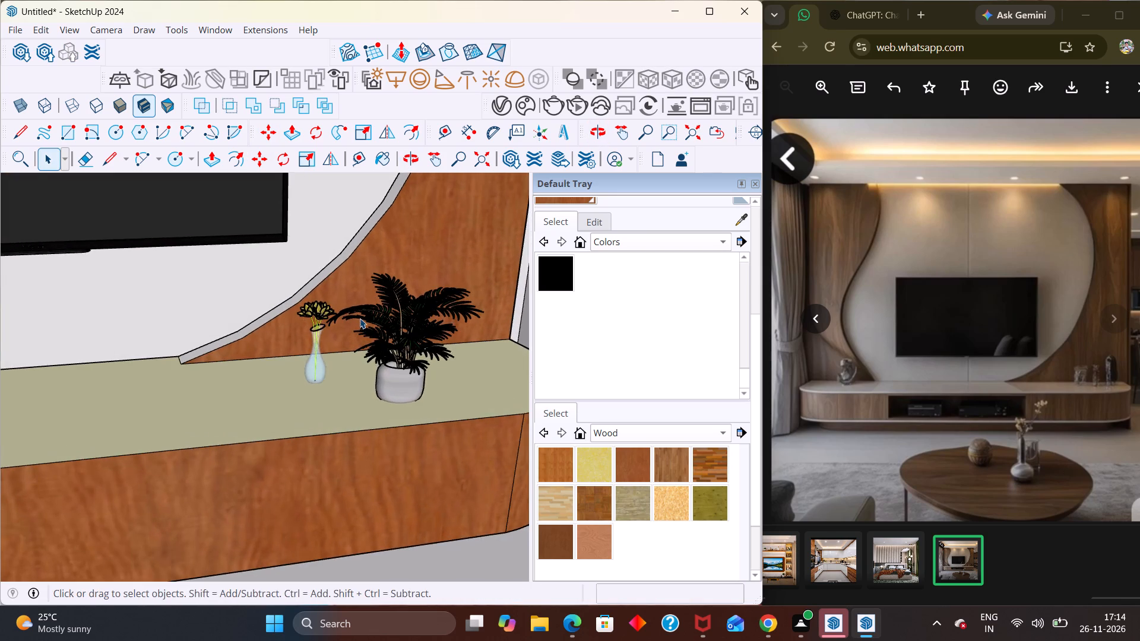
pyautogui.moveTo(398, 385); pyautogui.dragTo(356, 380, button='middle')
pyautogui.scroll(-6, 356, 380)
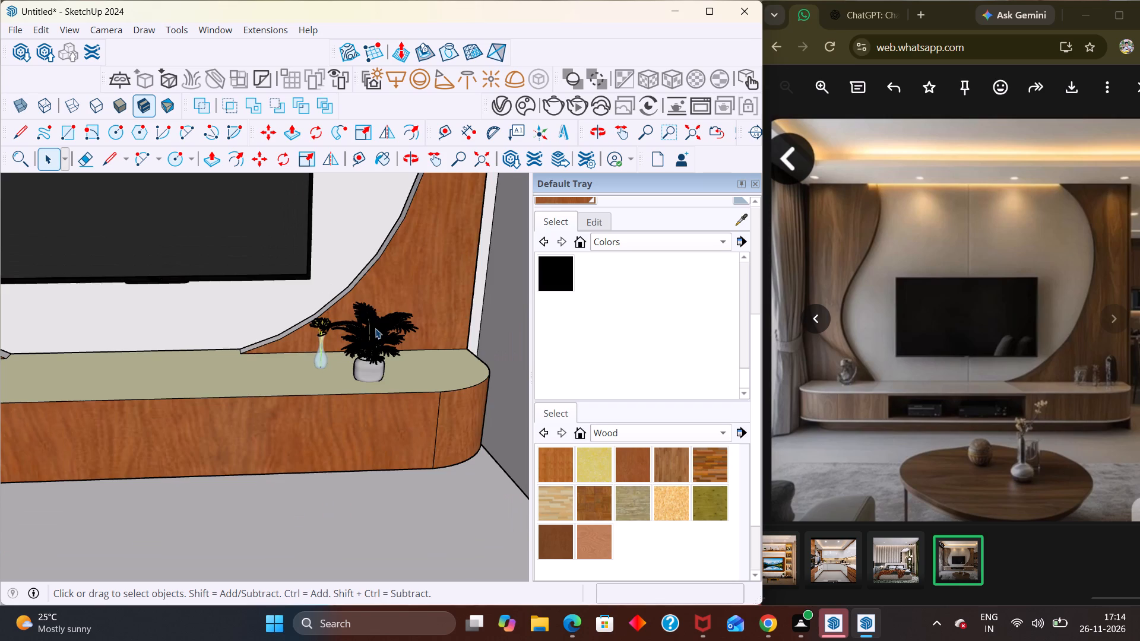
pyautogui.scroll(-2, 375, 328)
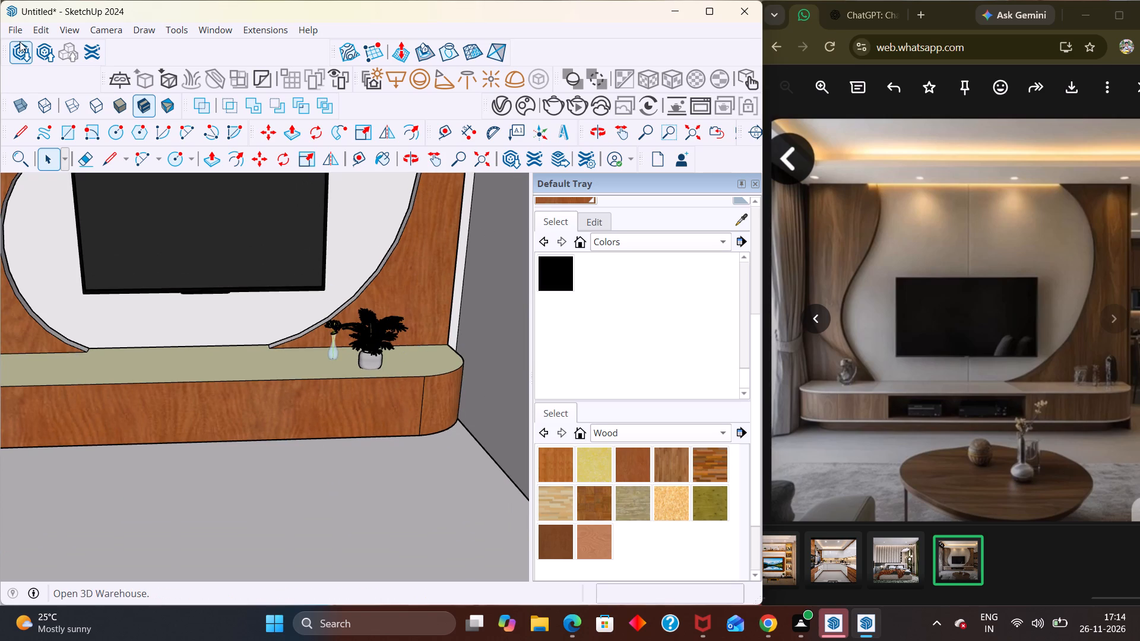
# Load the 6.3 MB "flower" model from 3D Warehouse's FLOWERS results and place it beside the potted plant near the console's rounded end.
pyautogui.click(20, 43)
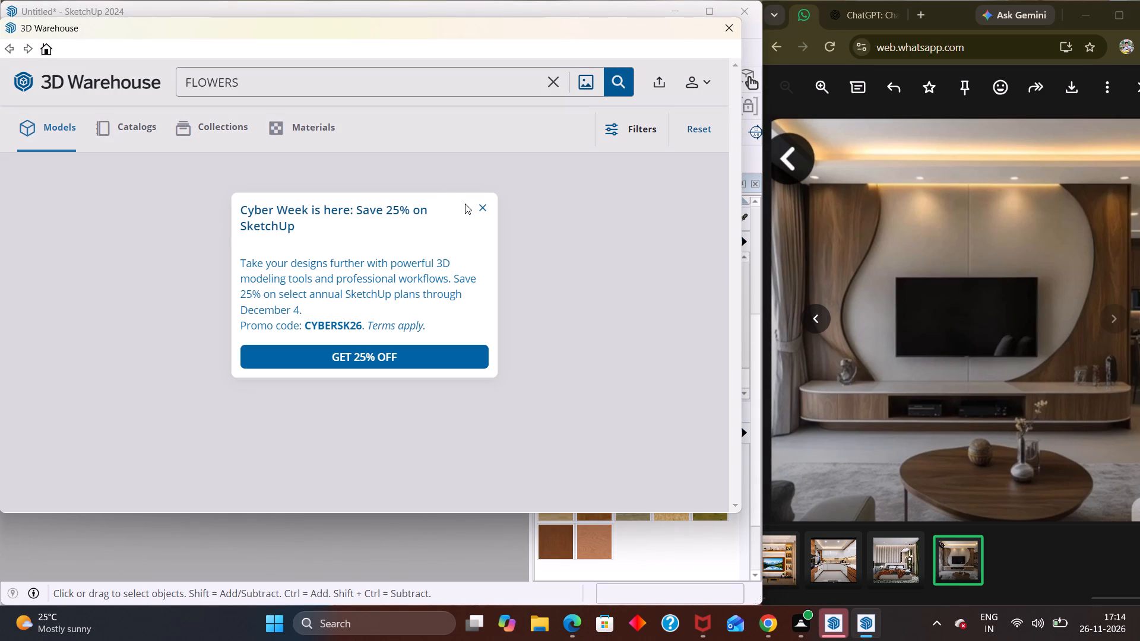
pyautogui.click(483, 201)
pyautogui.click(479, 106)
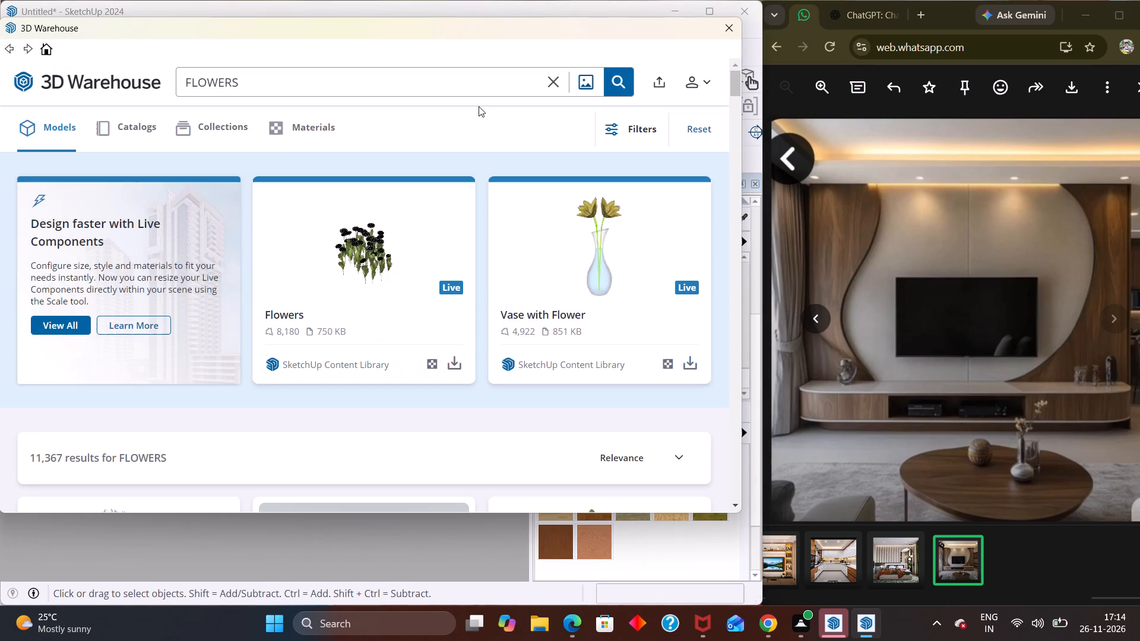
pyautogui.scroll(-2, 544, 303)
pyautogui.scroll(-3, 251, 311)
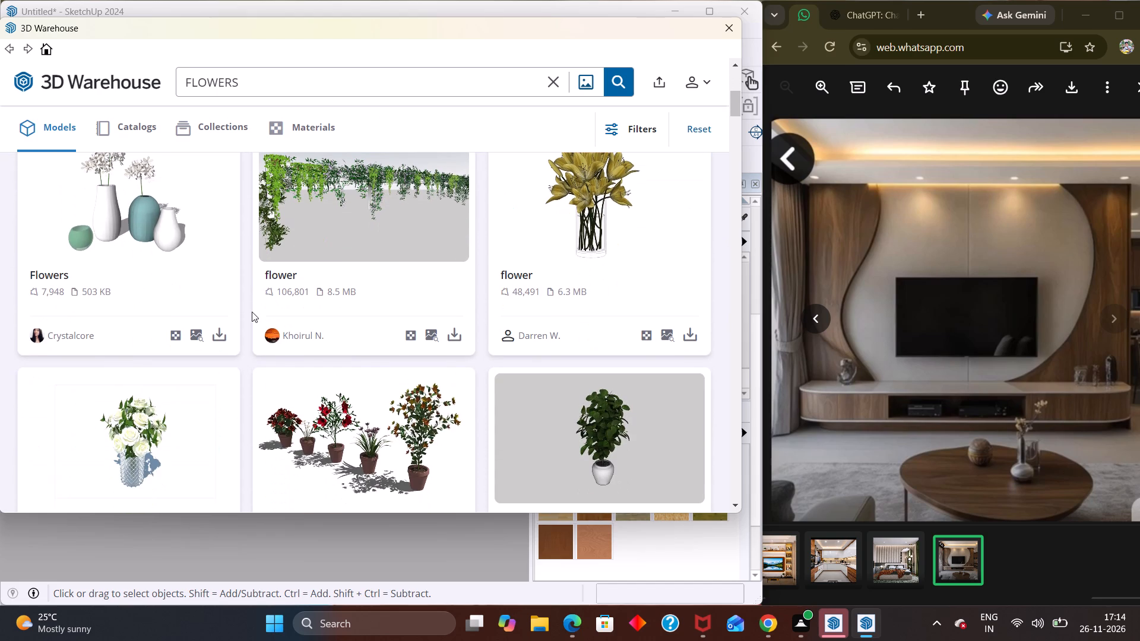
pyautogui.click(685, 342)
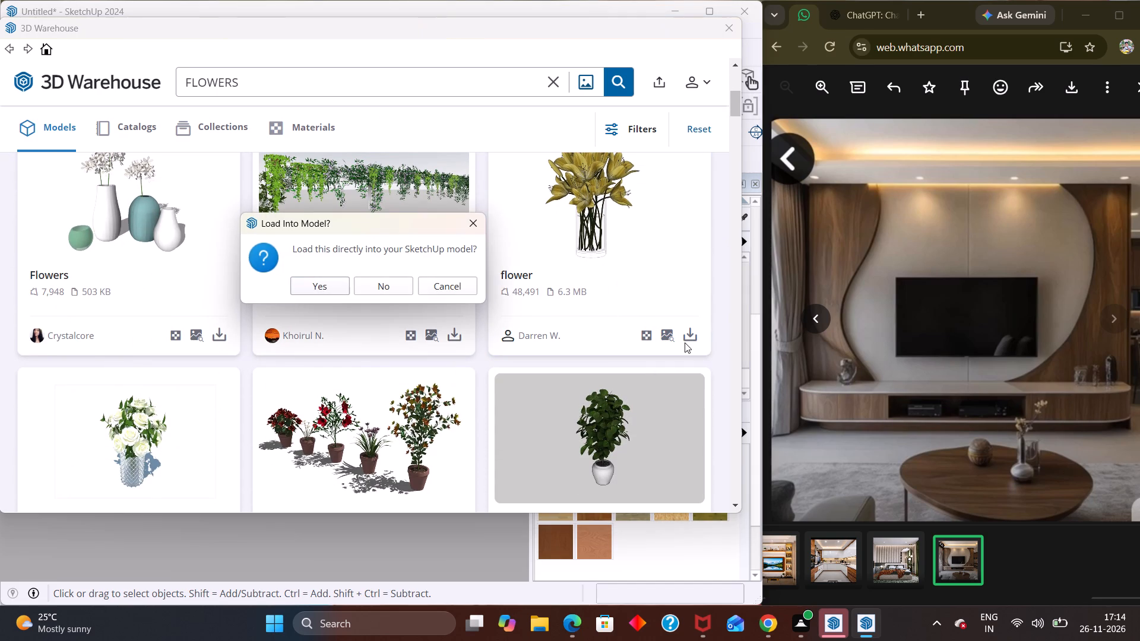
pyautogui.click(339, 285)
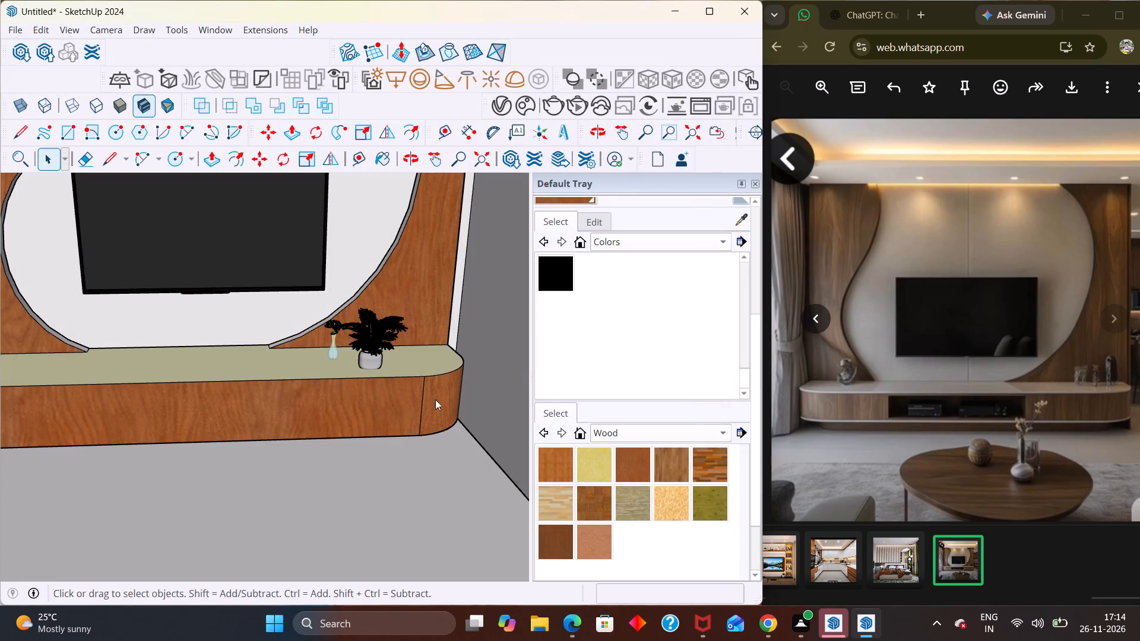
pyautogui.click(521, 352)
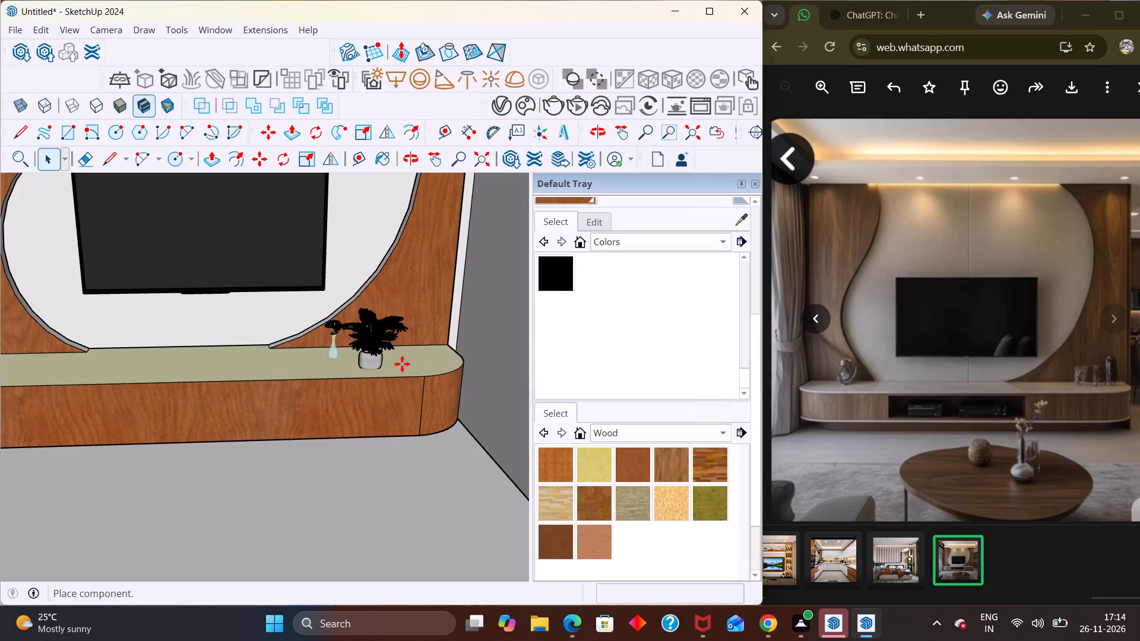
pyautogui.click(362, 360)
pyautogui.scroll(-10, 362, 360)
pyautogui.press('space')
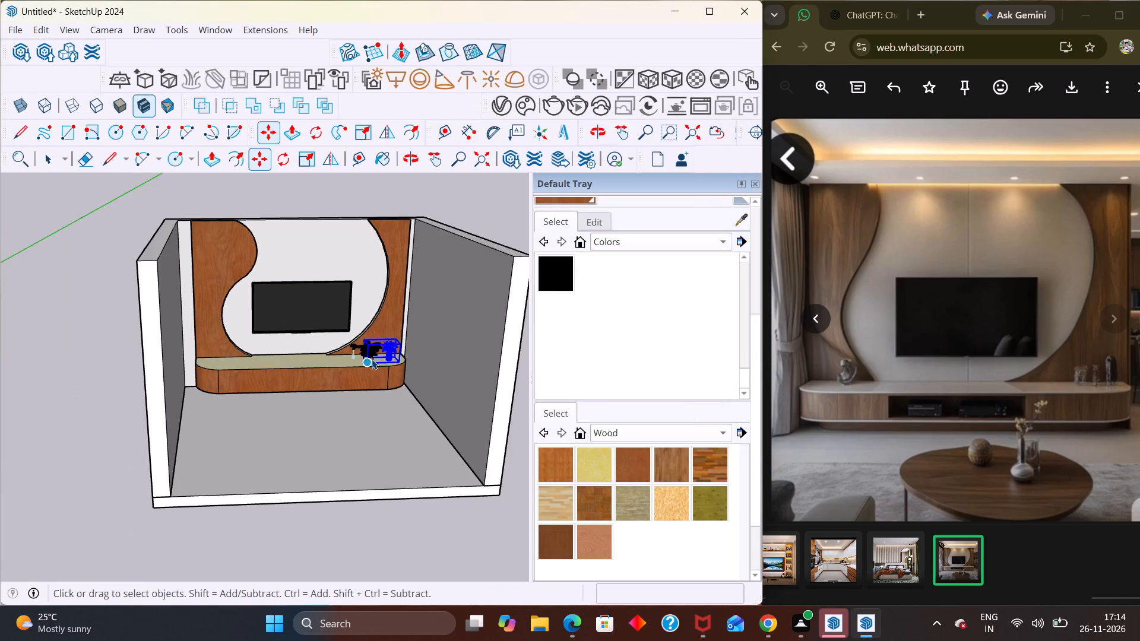
# Review the three console decorations against the complete TV wall from the front of the room.
pyautogui.scroll(-5, 372, 359)
pyautogui.click(427, 205)
pyautogui.moveTo(397, 379); pyautogui.dragTo(368, 258, button='middle')
pyautogui.scroll(4, 368, 258)
pyautogui.scroll(-1, 351, 356)
pyautogui.moveTo(349, 367); pyautogui.dragTo(348, 409, button='middle')
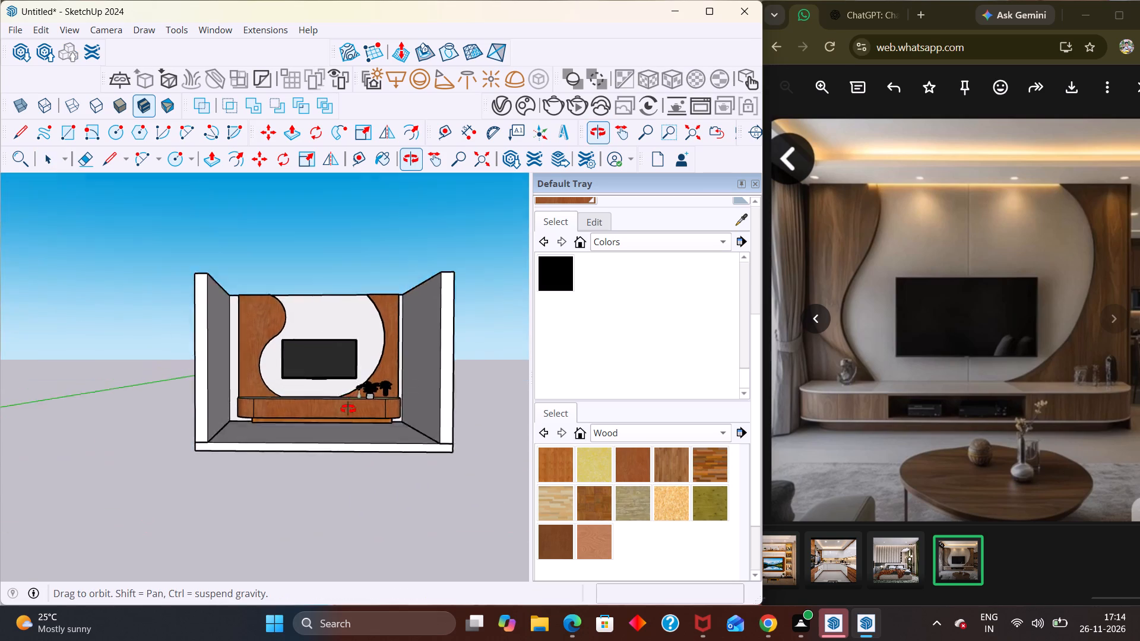
pyautogui.moveTo(348, 409); pyautogui.dragTo(342, 420, button='middle')
pyautogui.scroll(4, 342, 423)
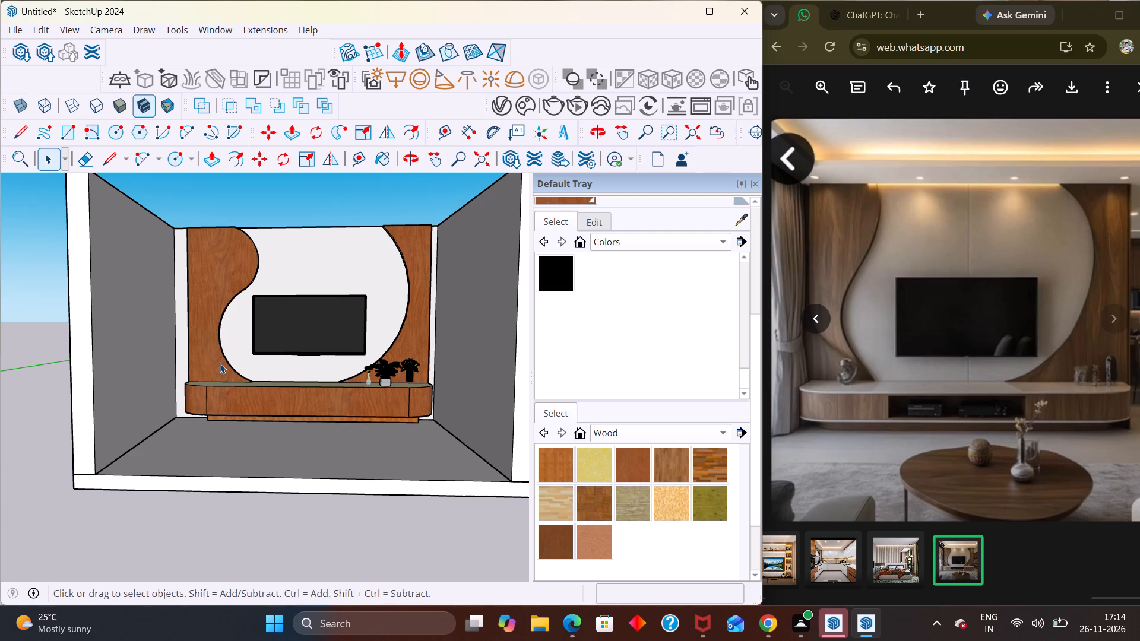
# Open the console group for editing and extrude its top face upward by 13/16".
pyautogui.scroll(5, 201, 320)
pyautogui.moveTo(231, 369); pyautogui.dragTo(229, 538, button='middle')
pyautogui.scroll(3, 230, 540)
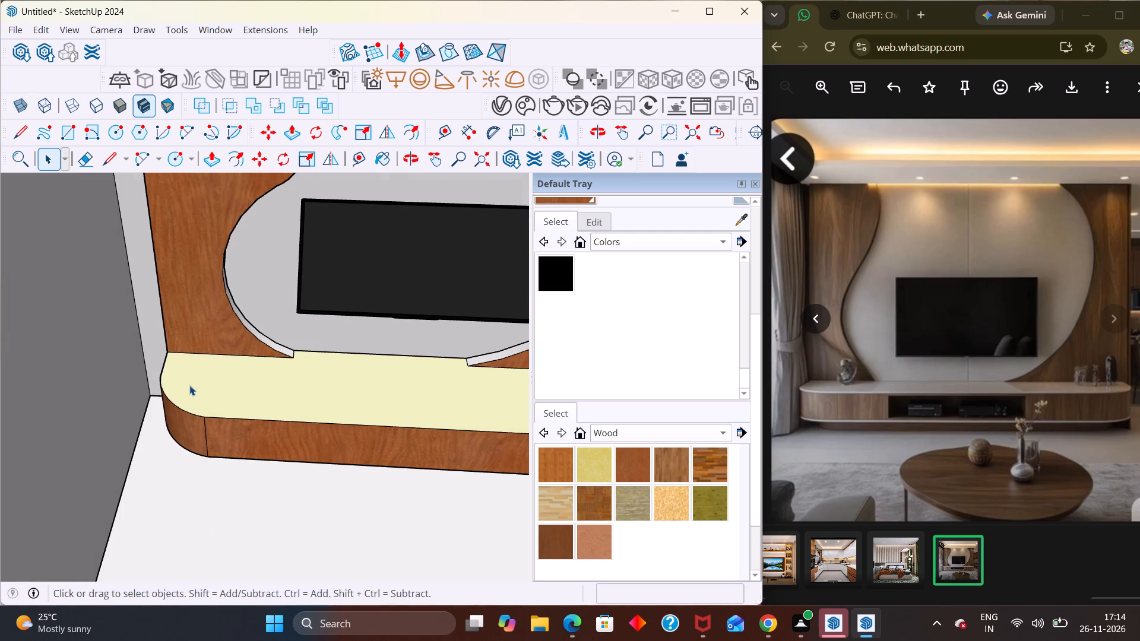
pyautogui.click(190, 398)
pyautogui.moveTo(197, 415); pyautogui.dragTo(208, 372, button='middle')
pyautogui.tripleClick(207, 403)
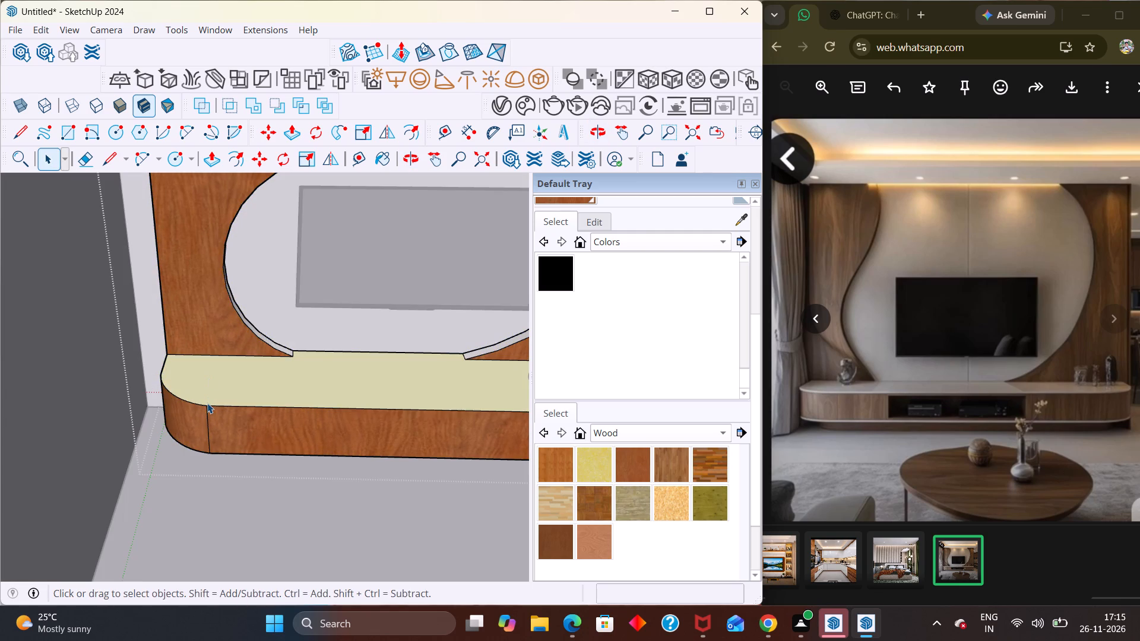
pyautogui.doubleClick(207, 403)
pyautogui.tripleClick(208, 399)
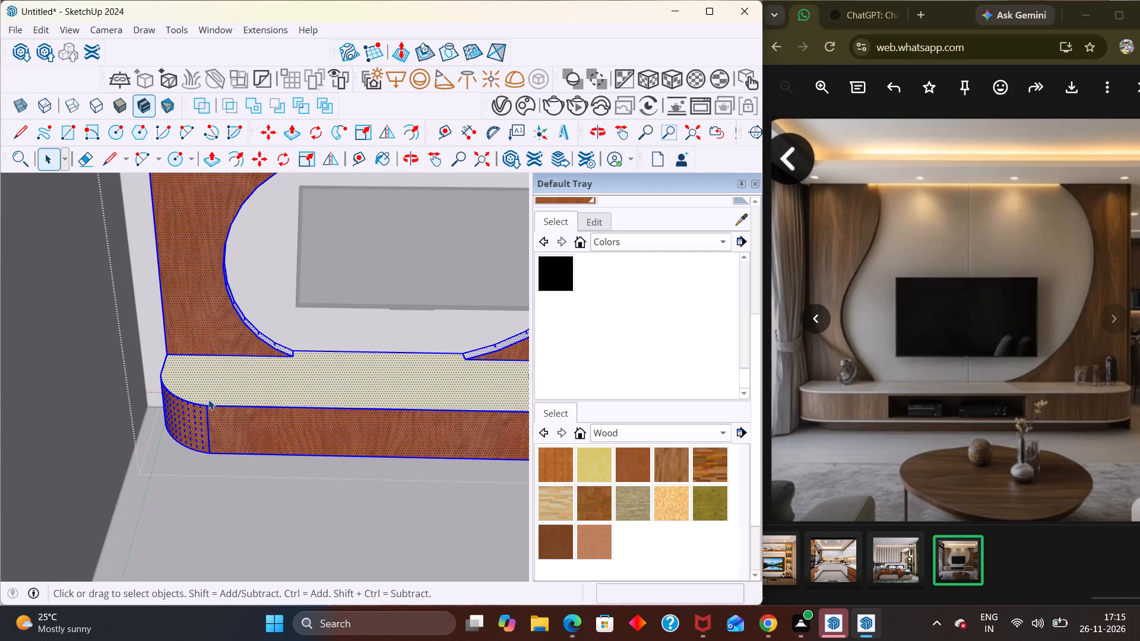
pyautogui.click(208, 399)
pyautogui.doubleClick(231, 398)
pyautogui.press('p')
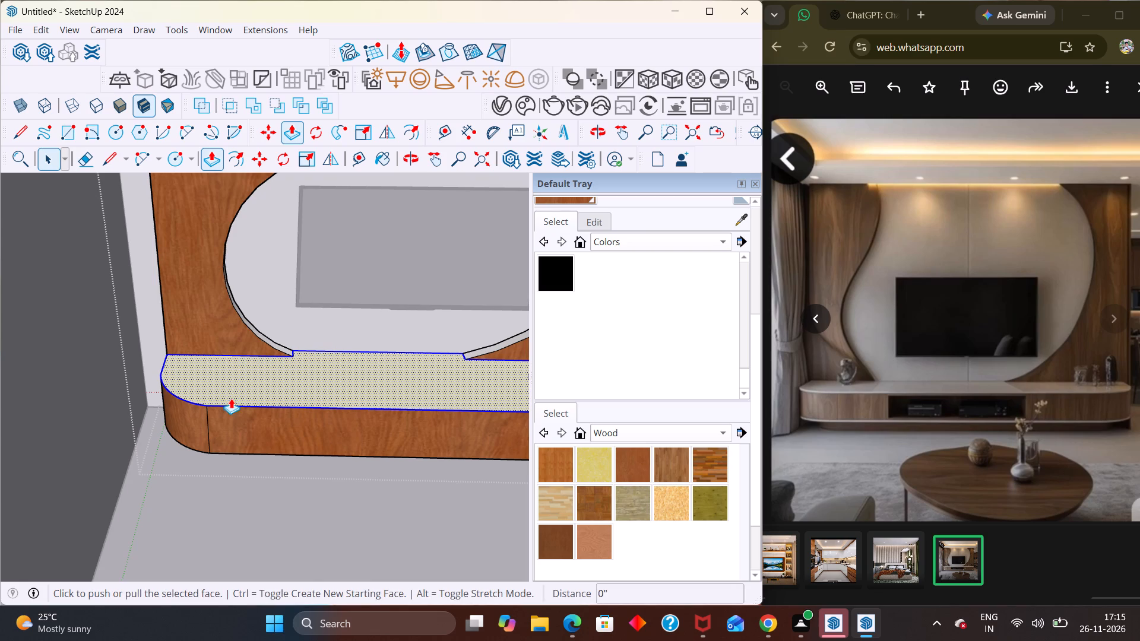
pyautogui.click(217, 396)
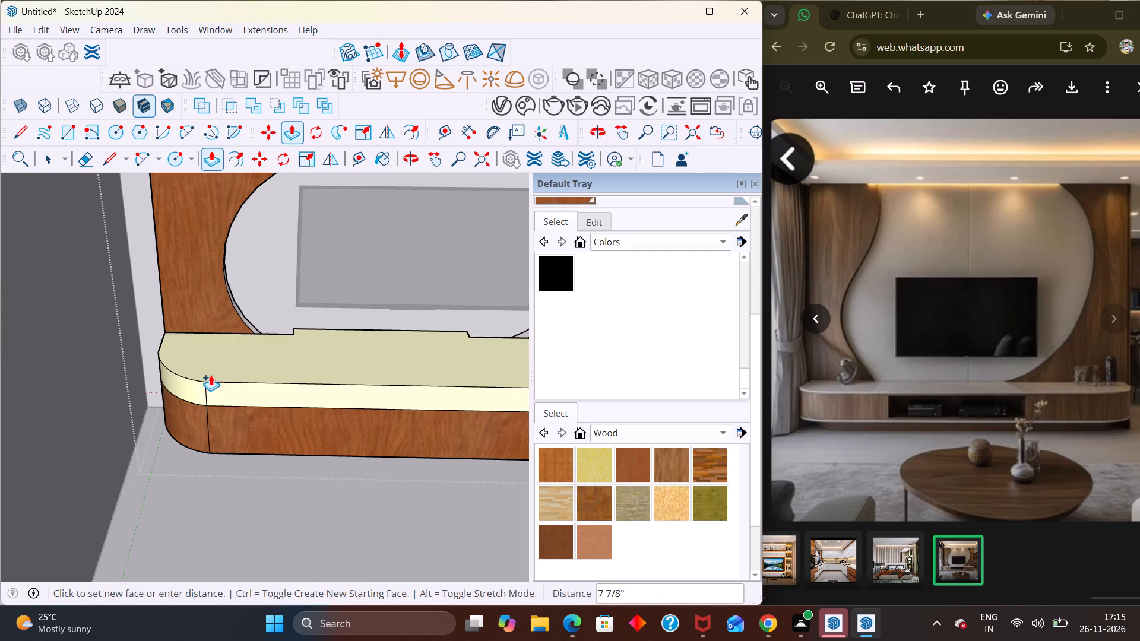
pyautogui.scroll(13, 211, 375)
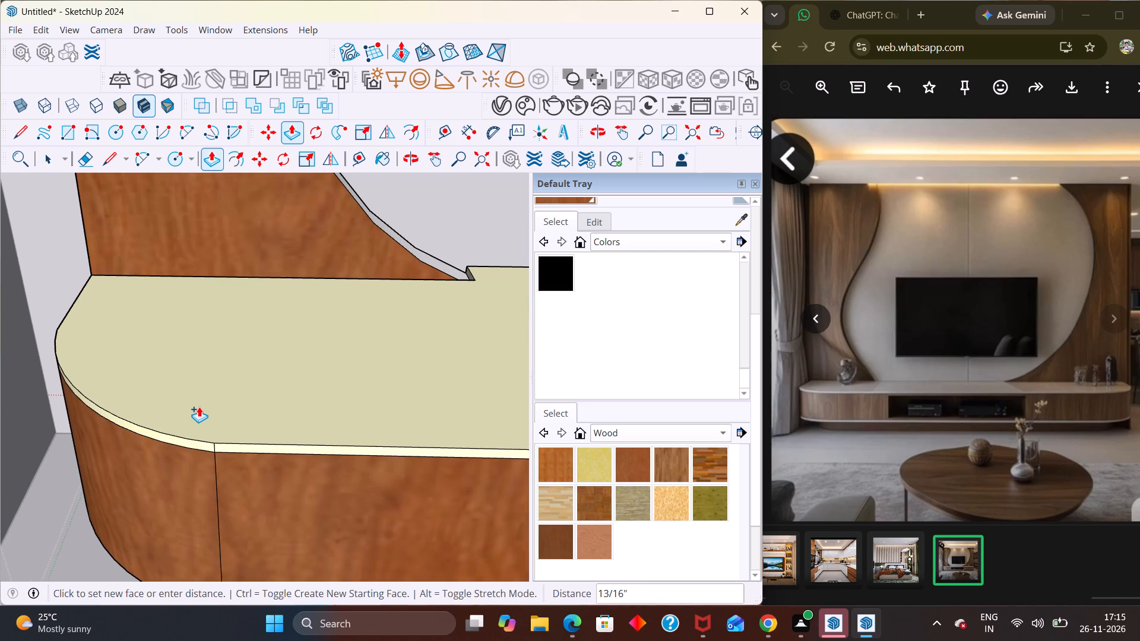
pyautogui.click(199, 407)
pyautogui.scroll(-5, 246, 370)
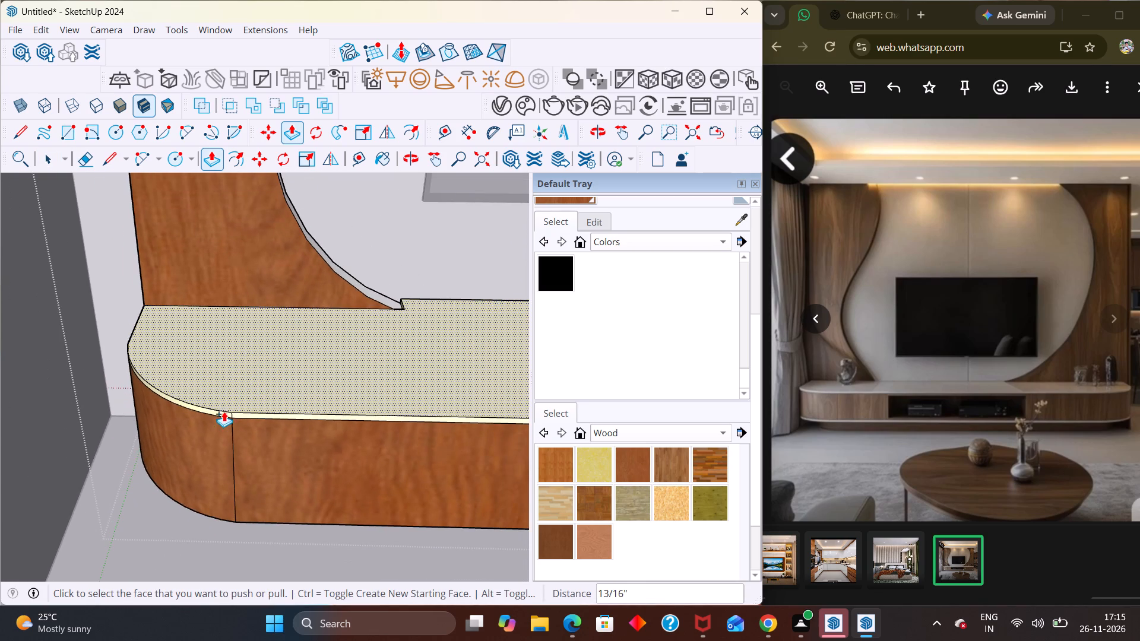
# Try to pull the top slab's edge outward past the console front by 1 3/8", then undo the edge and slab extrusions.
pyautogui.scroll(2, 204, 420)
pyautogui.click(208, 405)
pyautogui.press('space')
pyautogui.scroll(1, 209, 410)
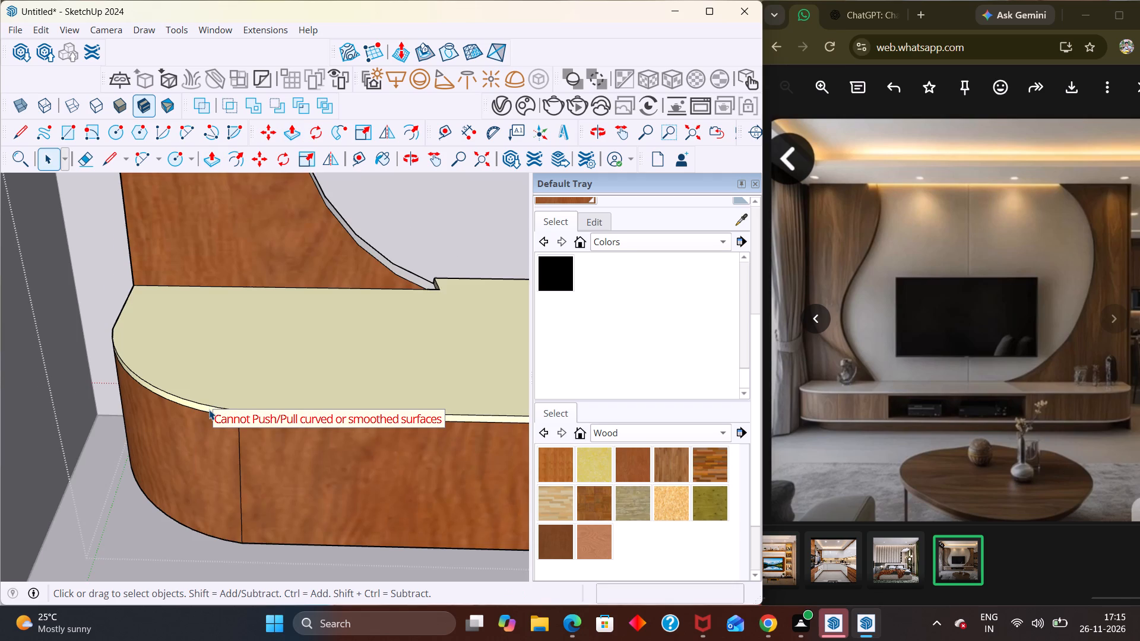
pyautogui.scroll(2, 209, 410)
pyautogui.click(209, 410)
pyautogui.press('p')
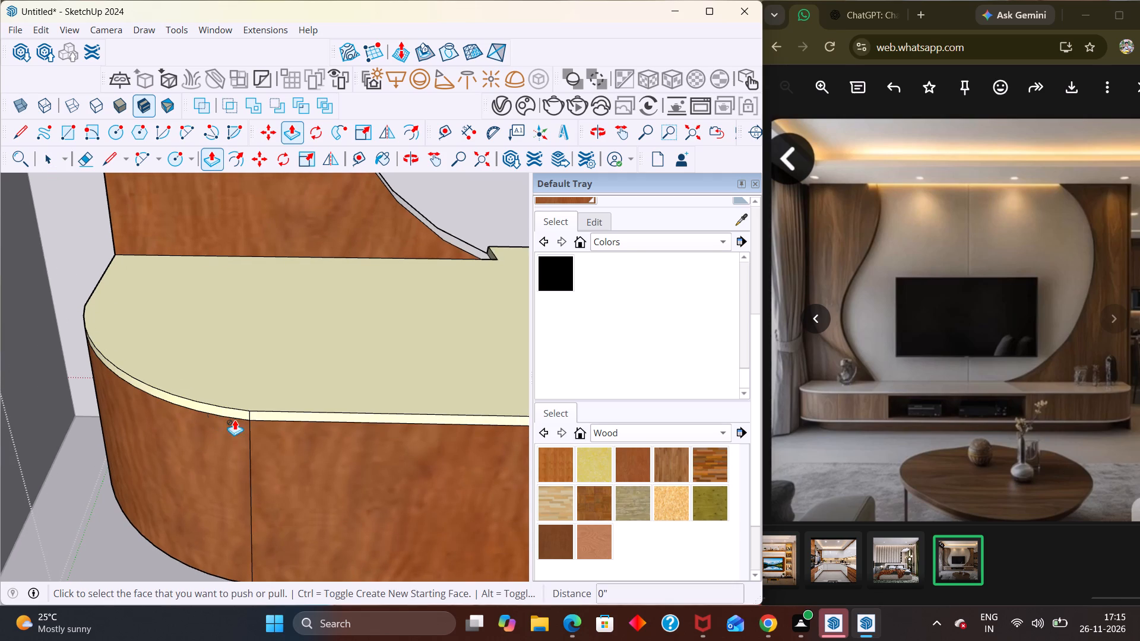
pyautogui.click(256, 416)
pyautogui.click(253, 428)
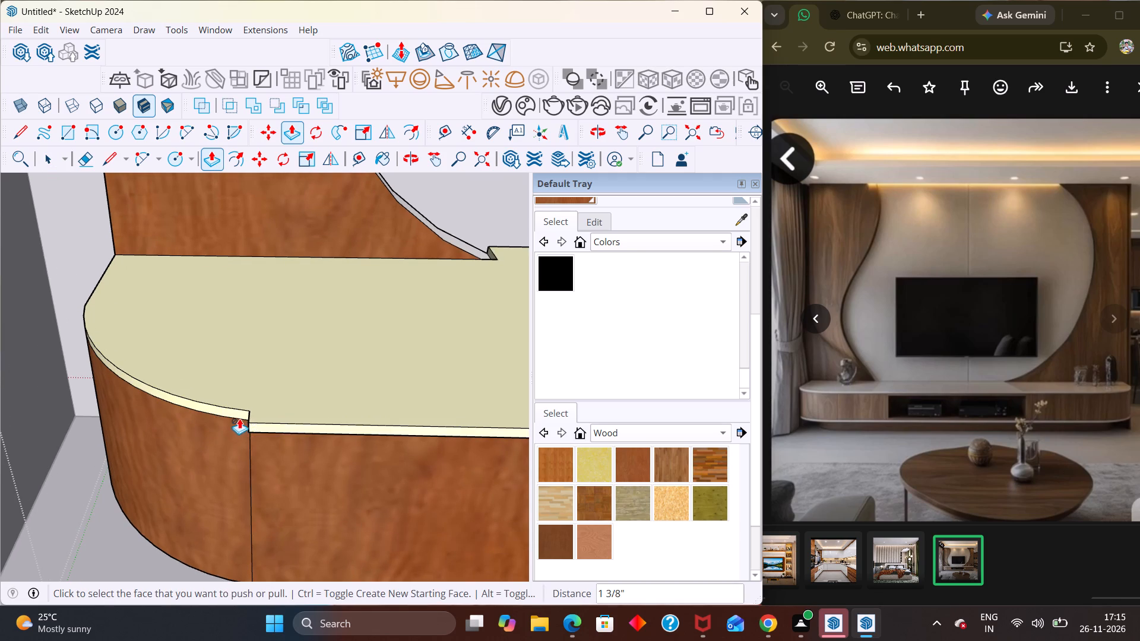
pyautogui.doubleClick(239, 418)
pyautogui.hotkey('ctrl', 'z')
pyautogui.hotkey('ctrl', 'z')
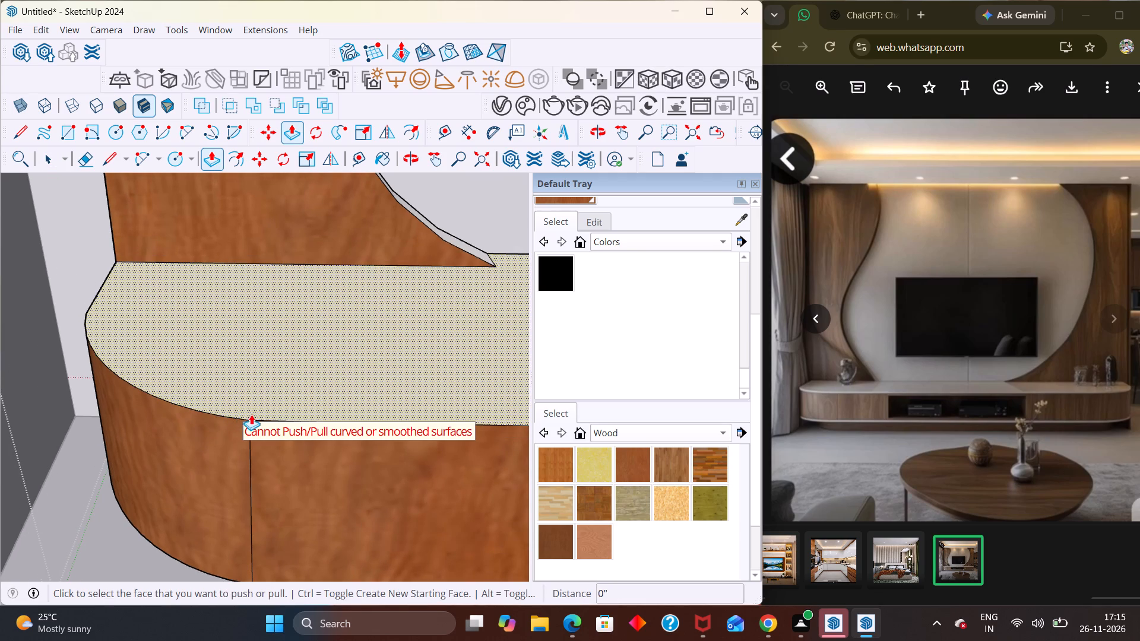
# Reopen the console group and extrude its top face upward by 1 5/16" as a countertop slab.
pyautogui.press('space')
pyautogui.scroll(-5, 251, 414)
pyautogui.press('Escape')
pyautogui.doubleClick(233, 407)
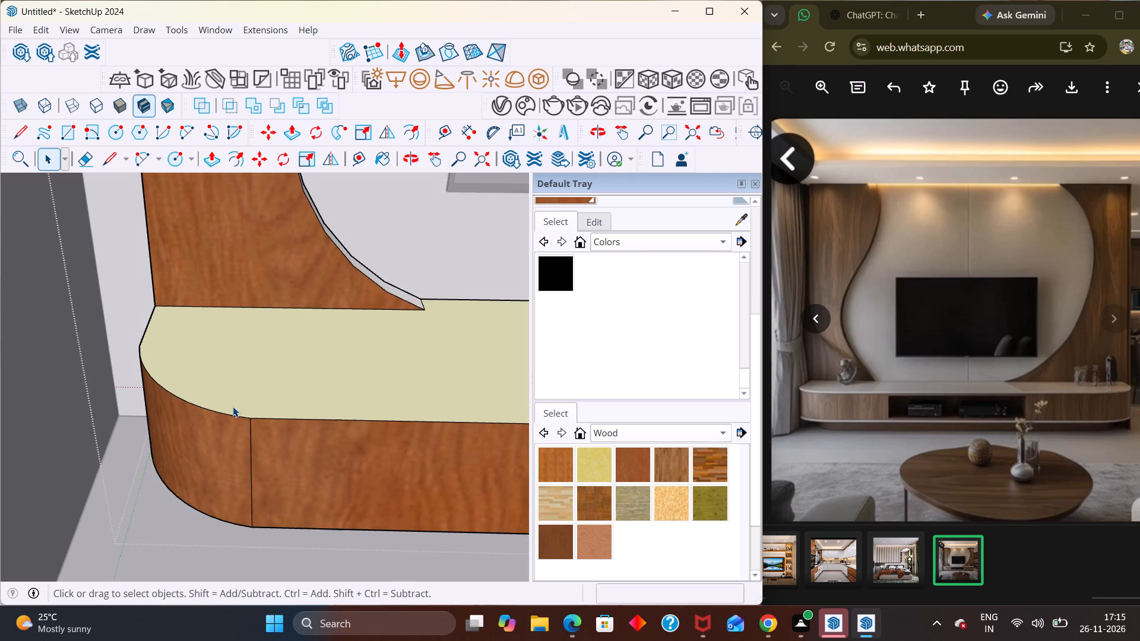
pyautogui.scroll(2, 233, 407)
pyautogui.click(233, 407)
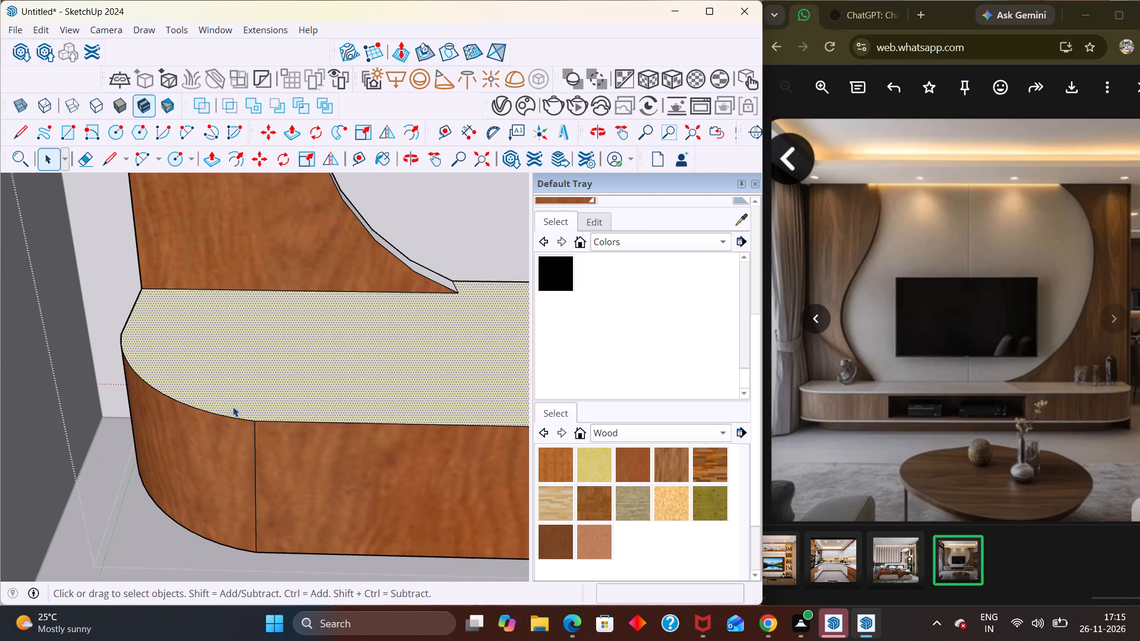
pyautogui.press('p')
pyautogui.click(237, 396)
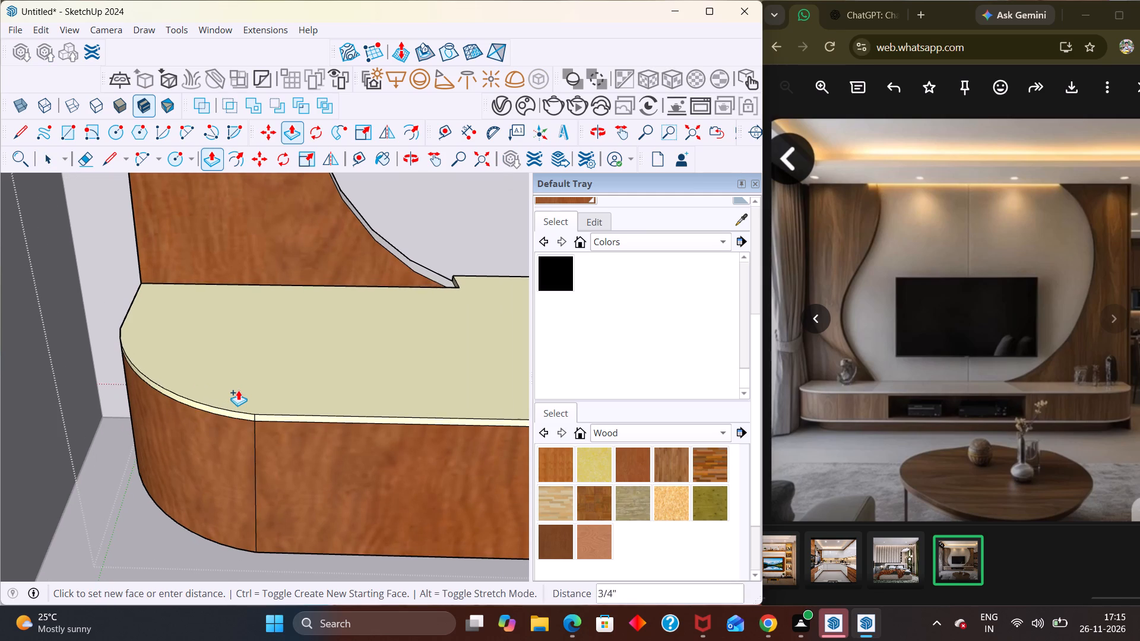
pyautogui.click(239, 386)
pyautogui.scroll(-5, 240, 378)
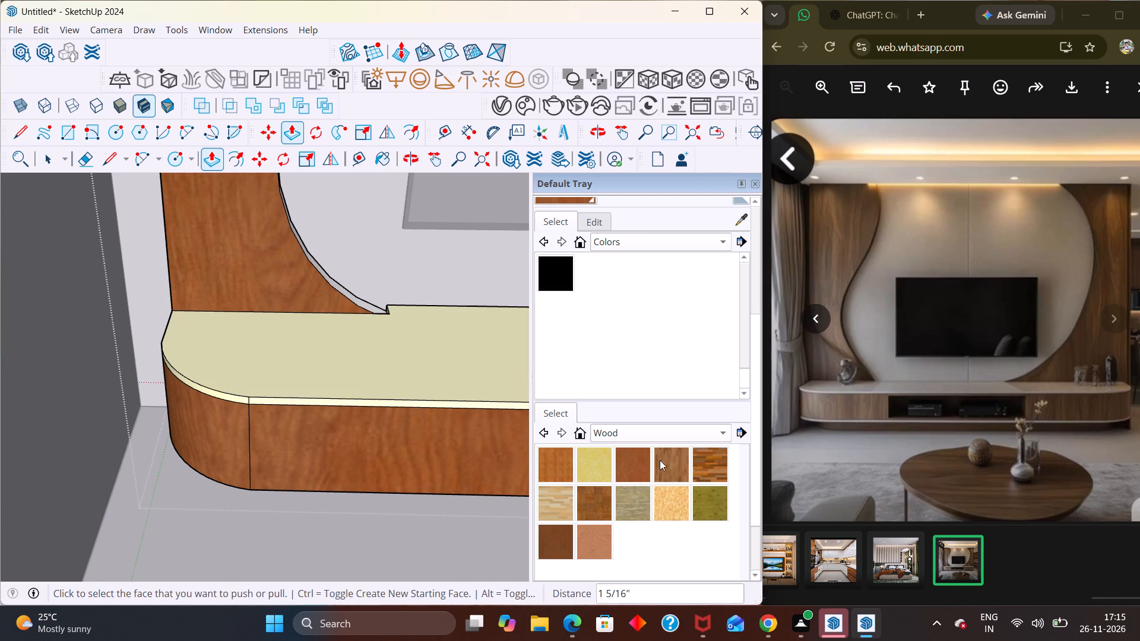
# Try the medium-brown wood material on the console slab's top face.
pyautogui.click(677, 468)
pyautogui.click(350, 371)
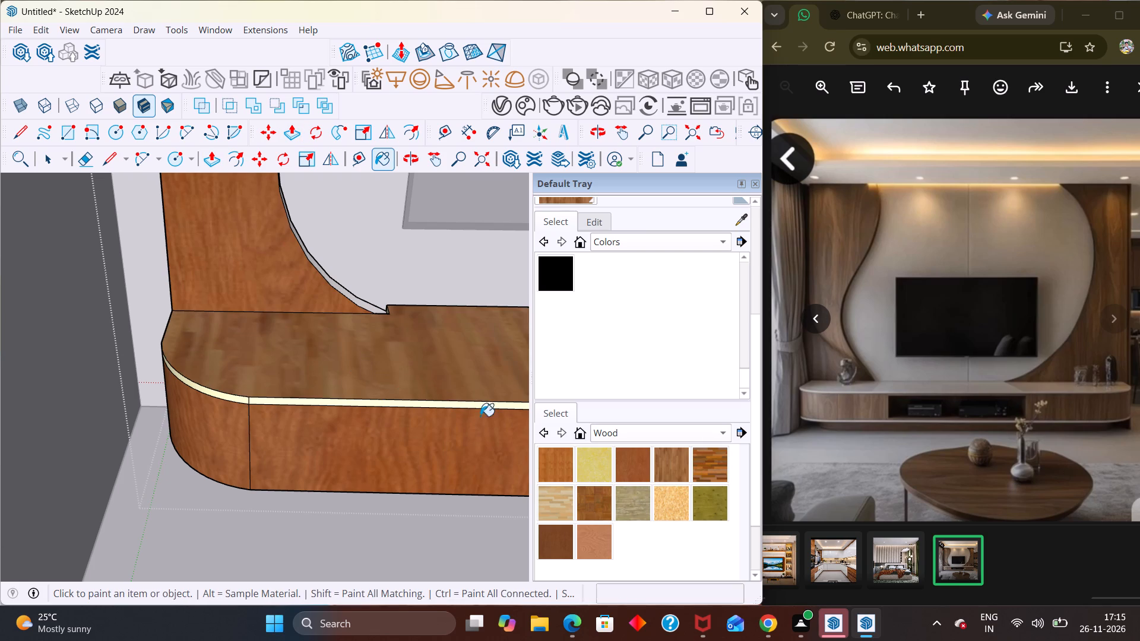
# Paint the console slab's top, straight front edge and both rounded edges with the light plank wood material, and leave the group.
pyautogui.click(568, 503)
pyautogui.click(357, 374)
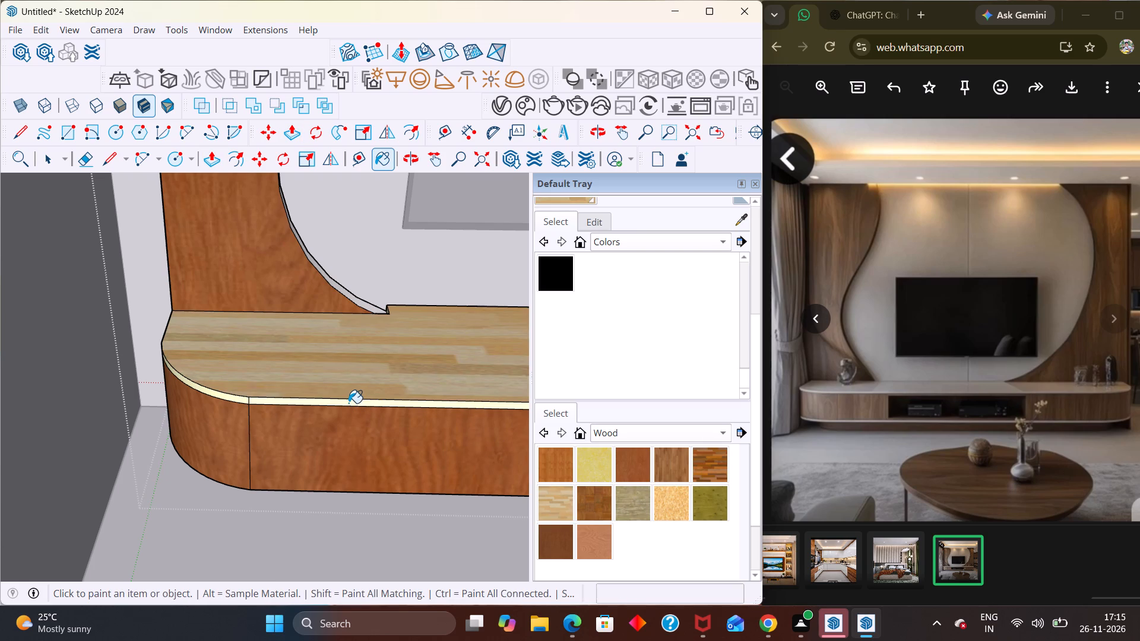
pyautogui.click(349, 403)
pyautogui.scroll(-5, 355, 390)
pyautogui.click(278, 395)
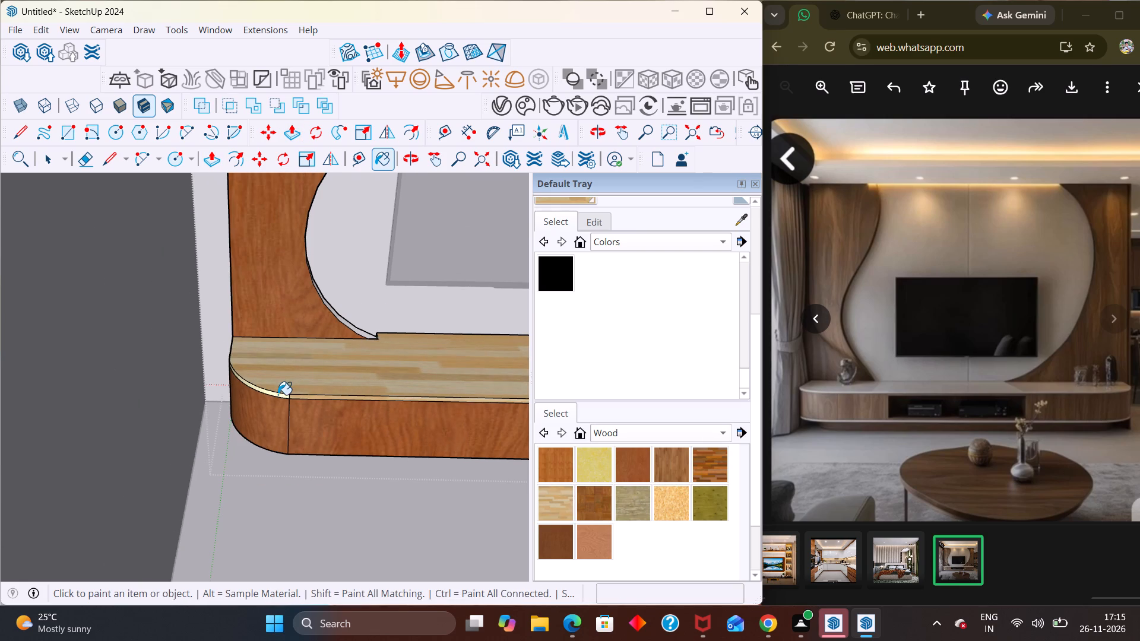
pyautogui.scroll(-11, 240, 392)
pyautogui.scroll(15, 461, 400)
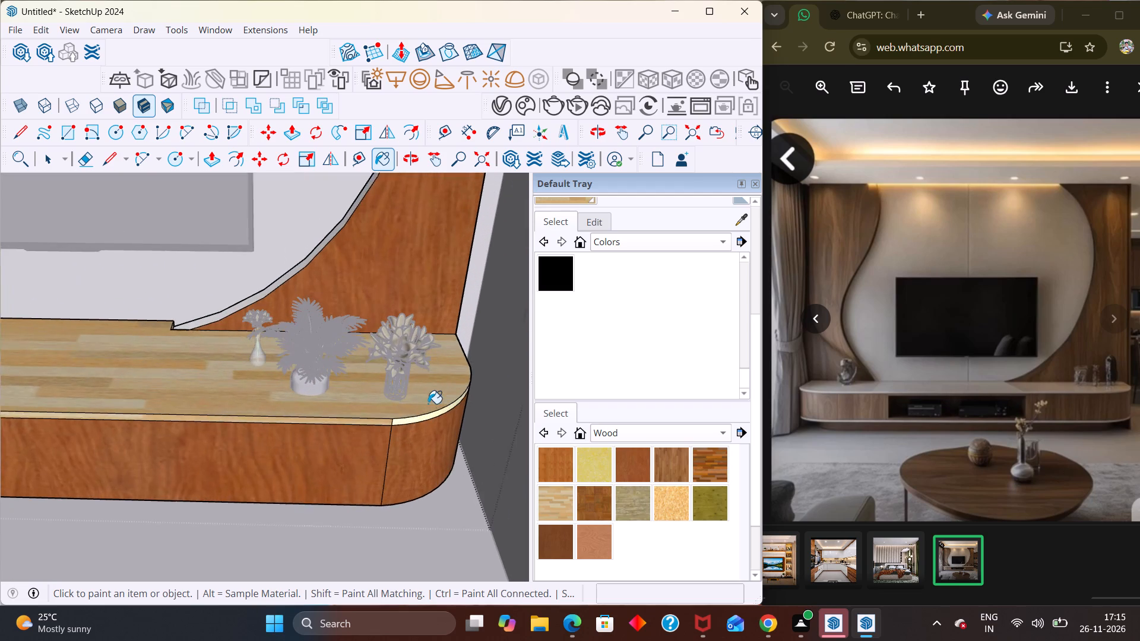
pyautogui.click(400, 426)
pyautogui.scroll(-6, 427, 380)
pyautogui.press('space')
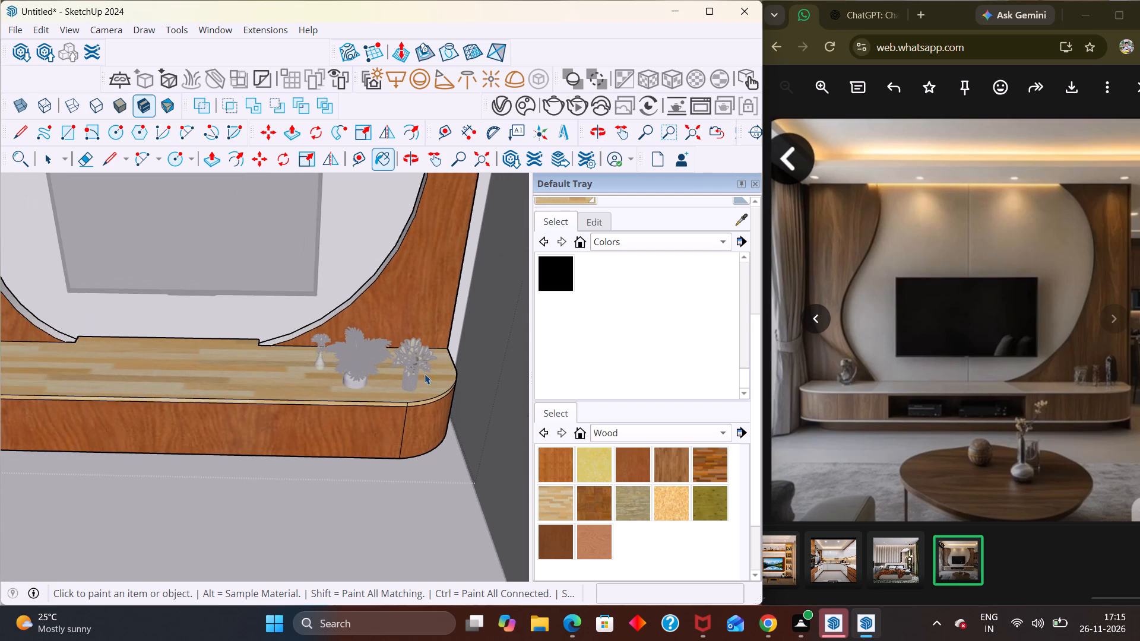
pyautogui.scroll(-16, 347, 389)
pyautogui.click(487, 232)
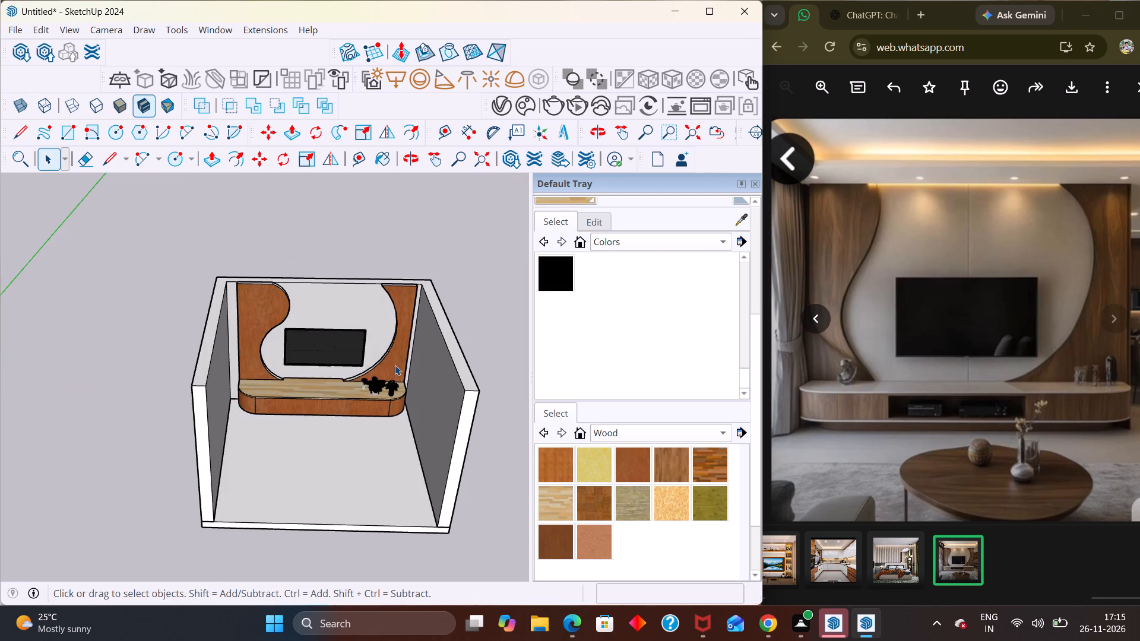
# Lift the potted plant 3 11/16" out of the thickened console top and lower it until the pot rests on the surface.
pyautogui.moveTo(395, 365); pyautogui.dragTo(417, 268, button='middle')
pyautogui.scroll(1, 417, 269)
pyautogui.scroll(13, 395, 396)
pyautogui.moveTo(369, 423); pyautogui.dragTo(369, 464, button='middle')
pyautogui.scroll(2, 369, 464)
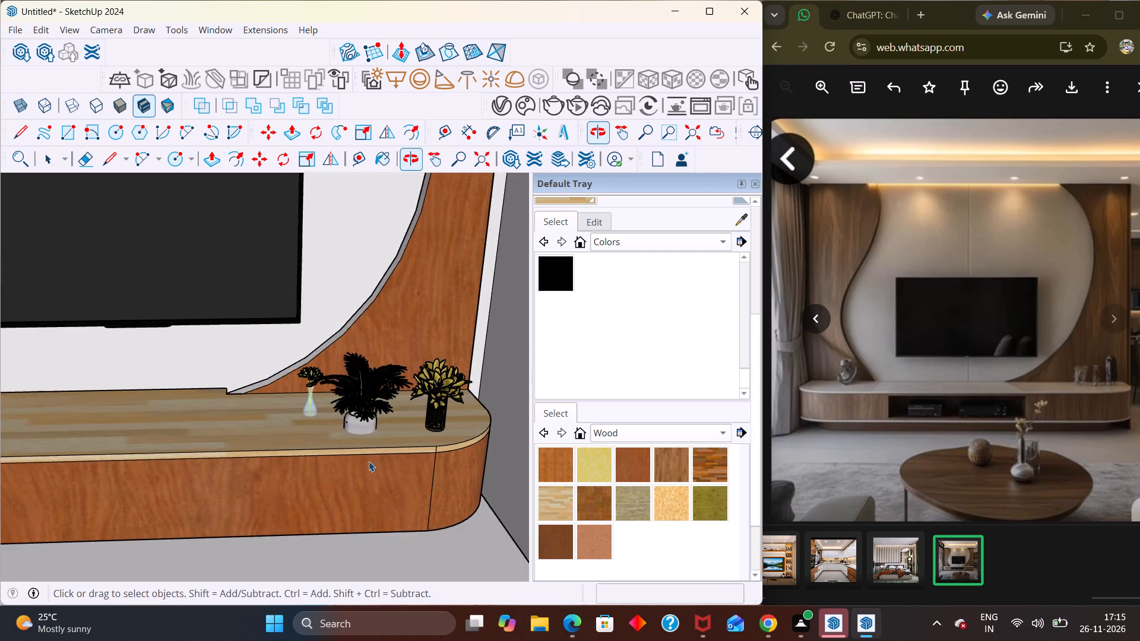
pyautogui.scroll(2, 369, 461)
pyautogui.click(357, 426)
pyautogui.press('m')
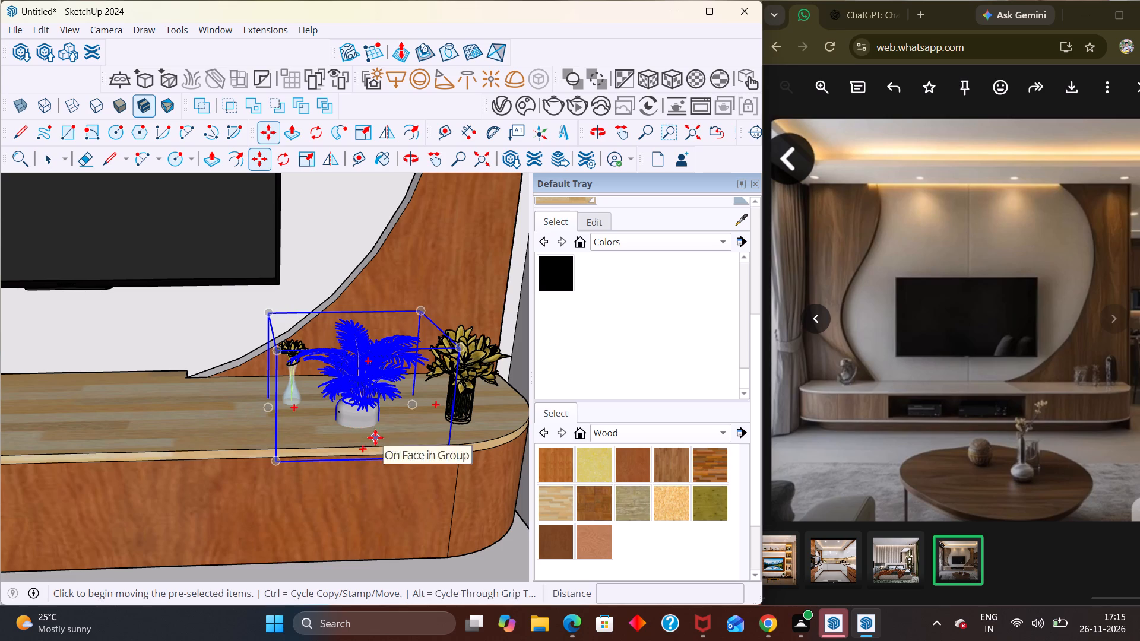
pyautogui.click(375, 437)
pyautogui.click(382, 414)
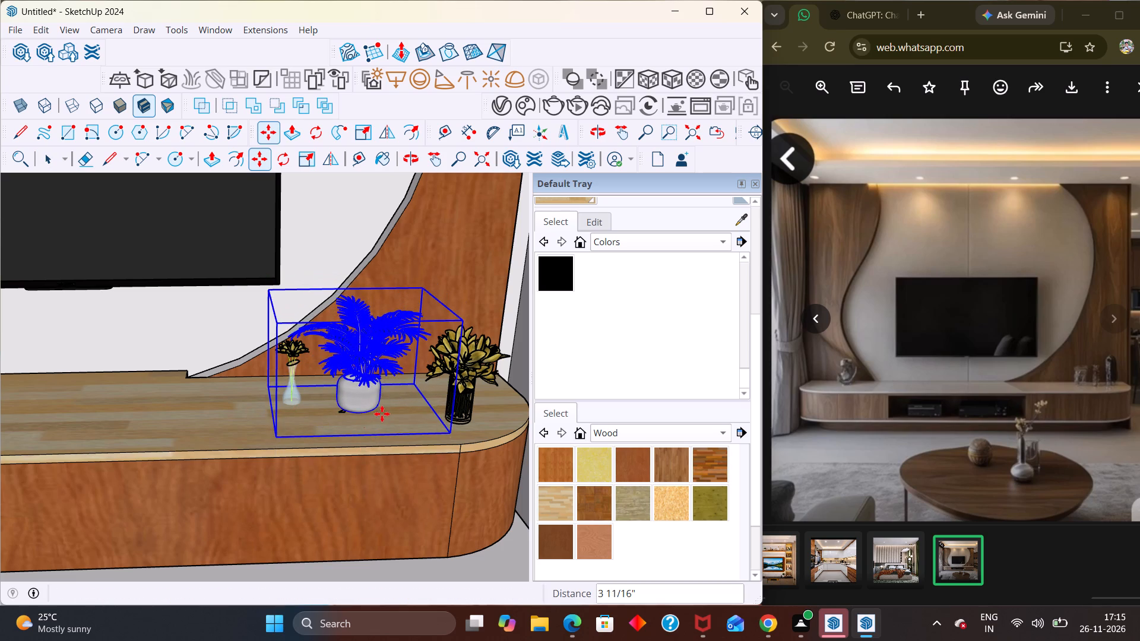
pyautogui.scroll(9, 386, 415)
pyautogui.moveTo(330, 400); pyautogui.dragTo(374, 311, button='middle')
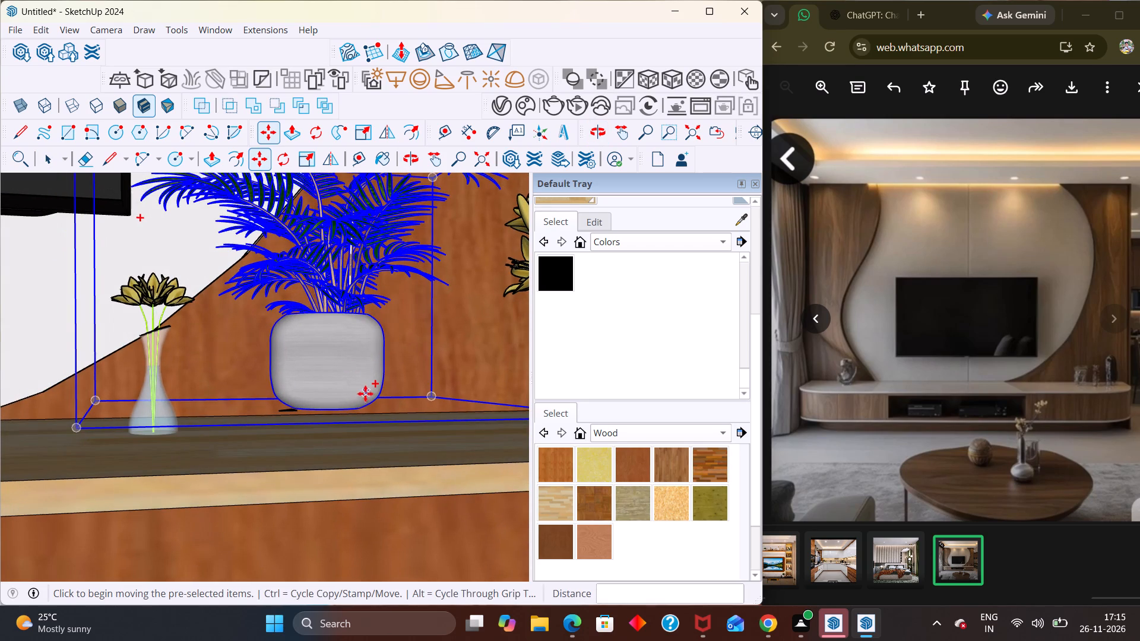
pyautogui.click(360, 401)
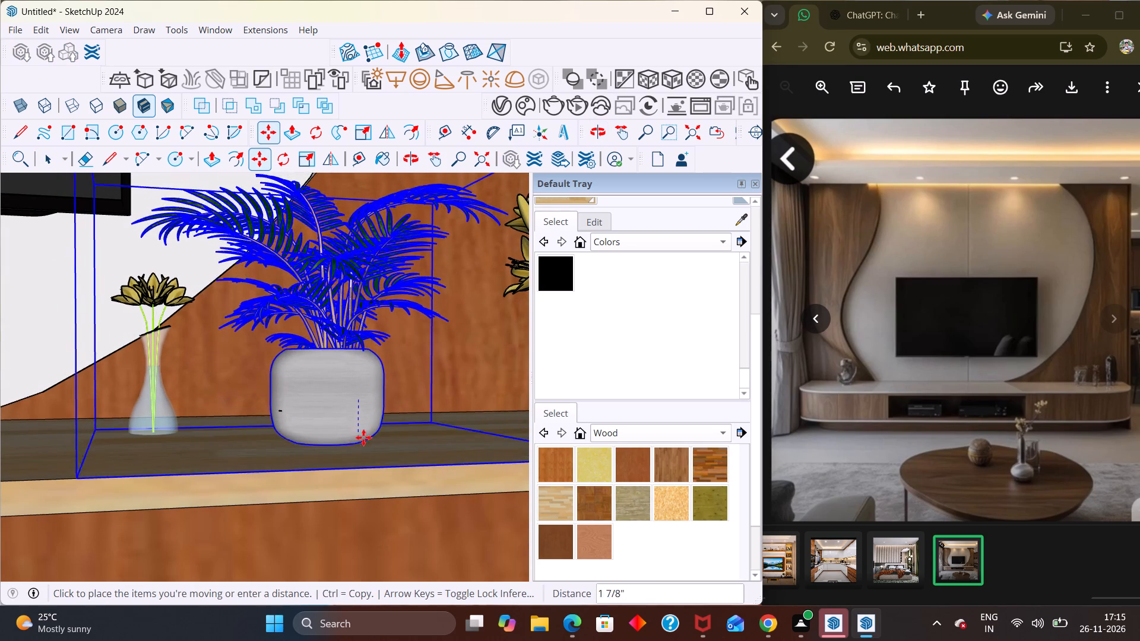
pyautogui.click(366, 433)
pyautogui.scroll(-3, 320, 416)
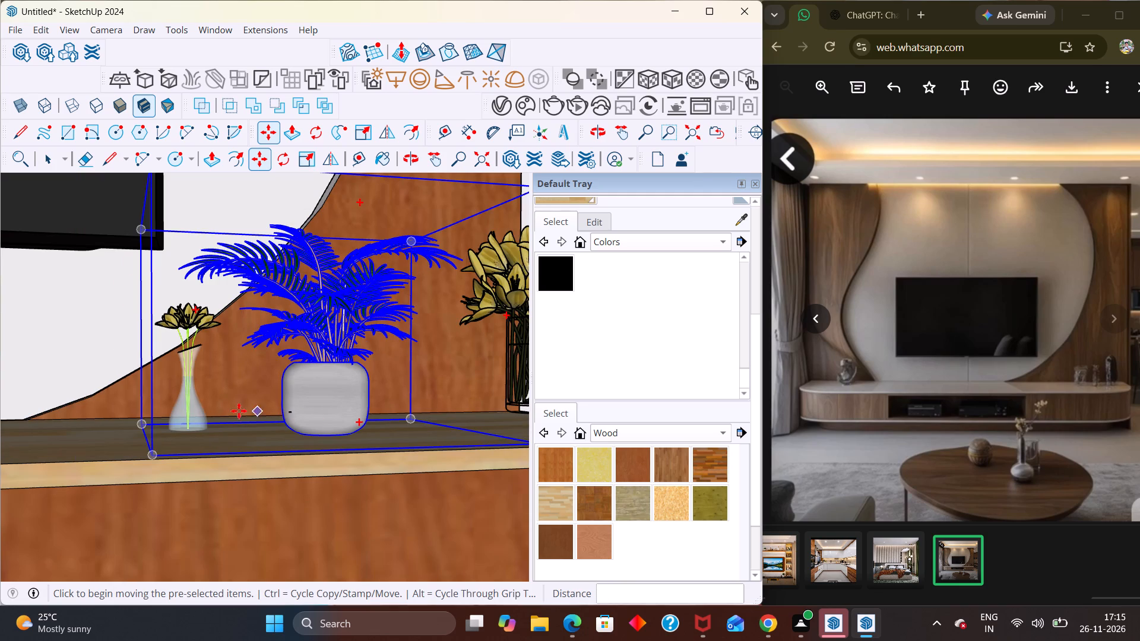
# Raise the small flower vase about 1 5/16" so its base sits on the thickened console top.
pyautogui.press('space')
pyautogui.click(194, 409)
pyautogui.press('m')
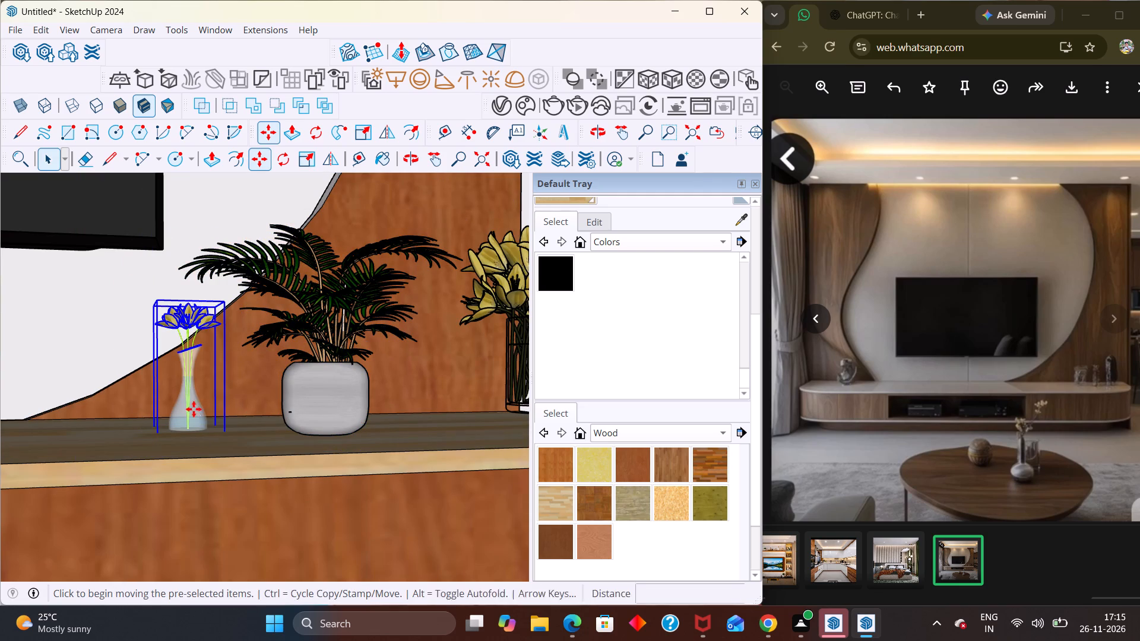
pyautogui.click(220, 440)
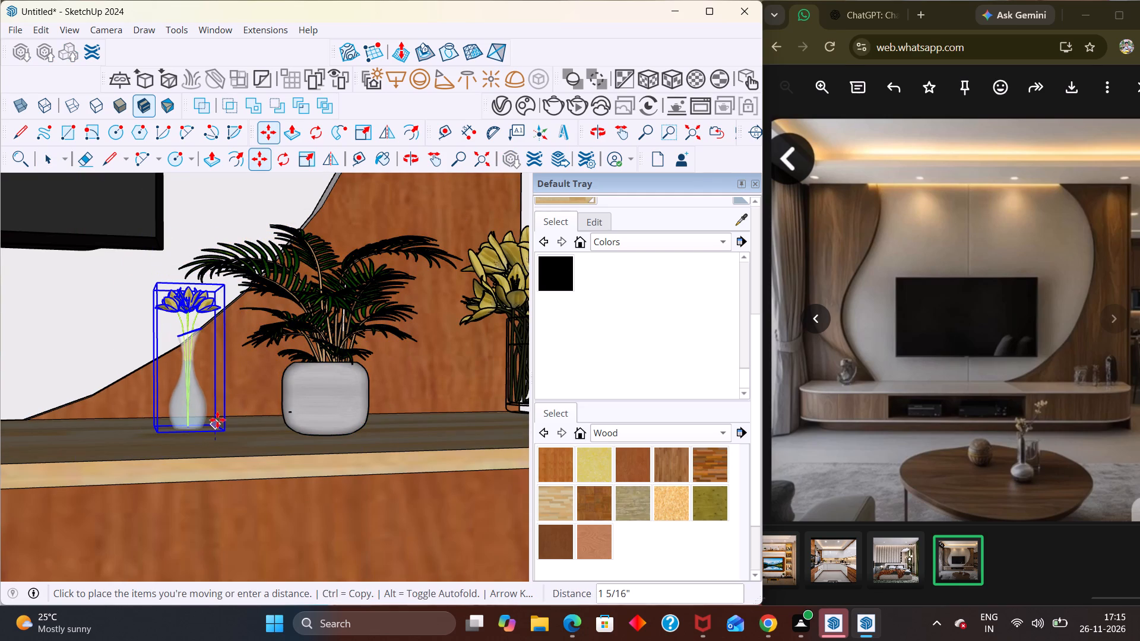
pyautogui.click(218, 421)
pyautogui.scroll(-5, 218, 421)
pyautogui.press('space')
# Move the large yellow flower vase about 2 3/4" to rest on the thickened console top near its rounded end, and deselect it.
pyautogui.scroll(8, 410, 410)
pyautogui.click(362, 417)
pyautogui.scroll(-5, 365, 410)
pyautogui.press('m')
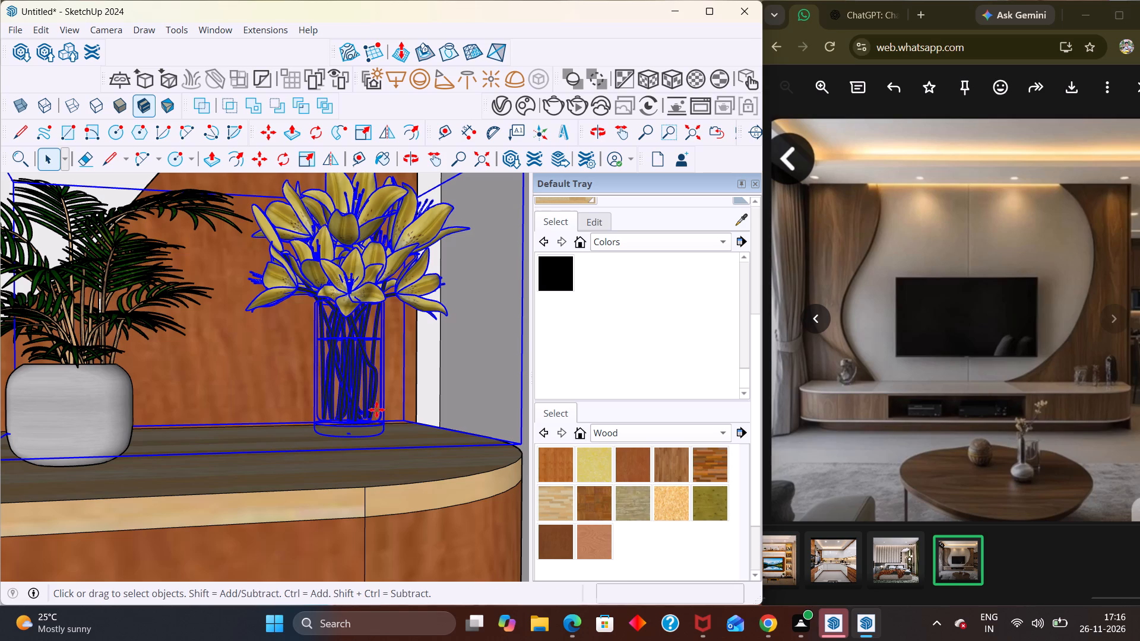
pyautogui.click(378, 433)
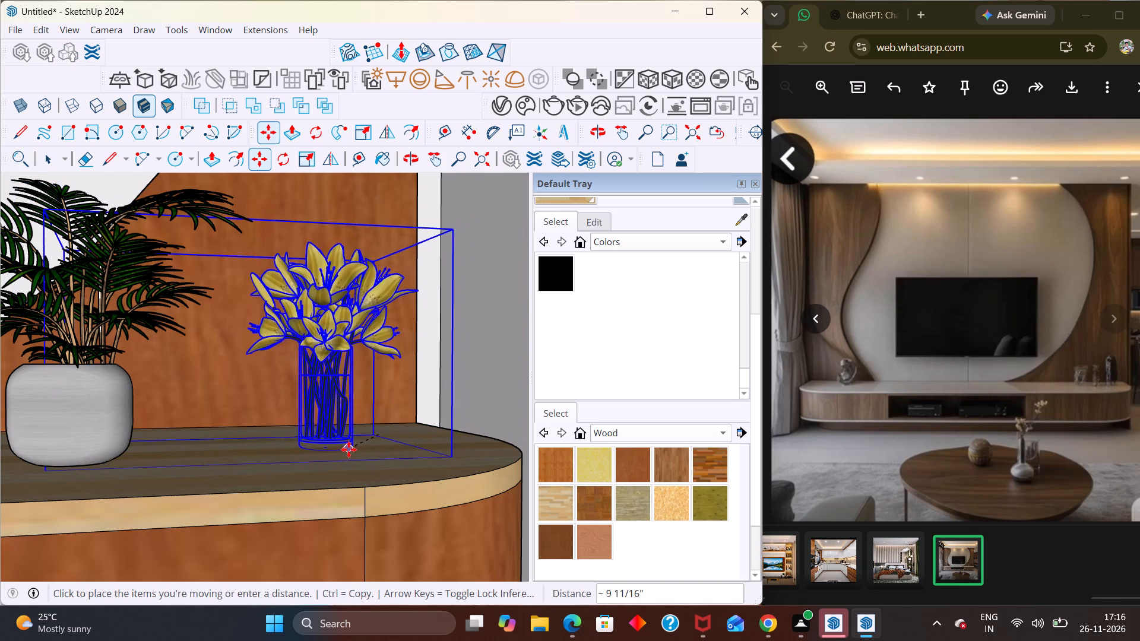
pyautogui.scroll(-5, 355, 452)
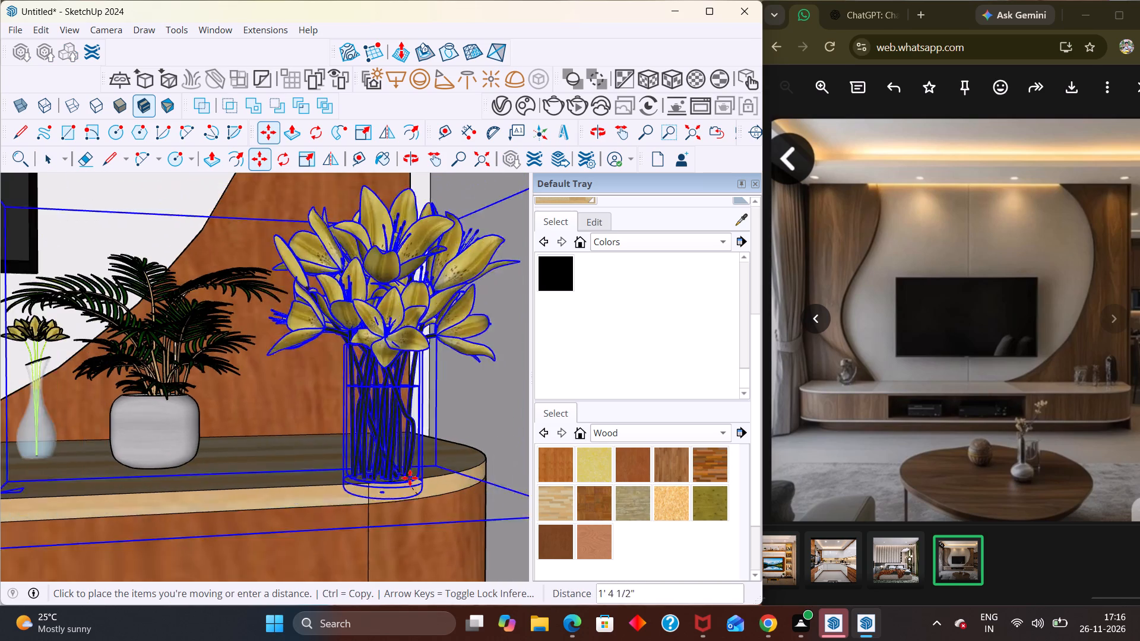
pyautogui.moveTo(374, 461); pyautogui.dragTo(420, 634, button='middle')
pyautogui.scroll(1, 416, 613)
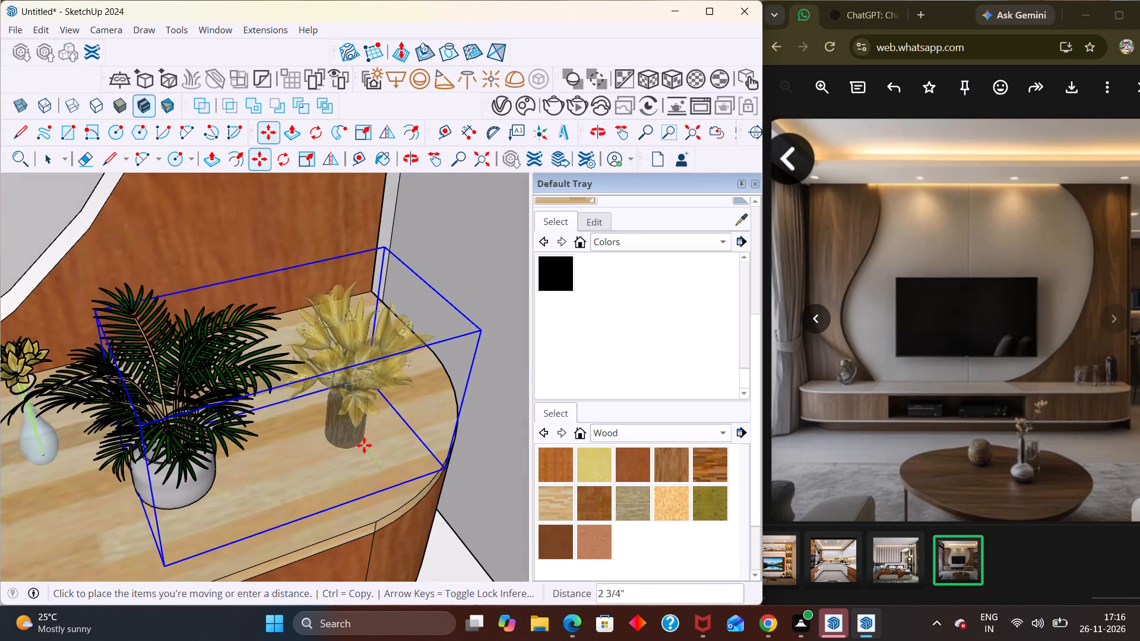
pyautogui.click(364, 445)
pyautogui.scroll(-20, 390, 378)
pyautogui.scroll(-7, 390, 378)
pyautogui.press('space')
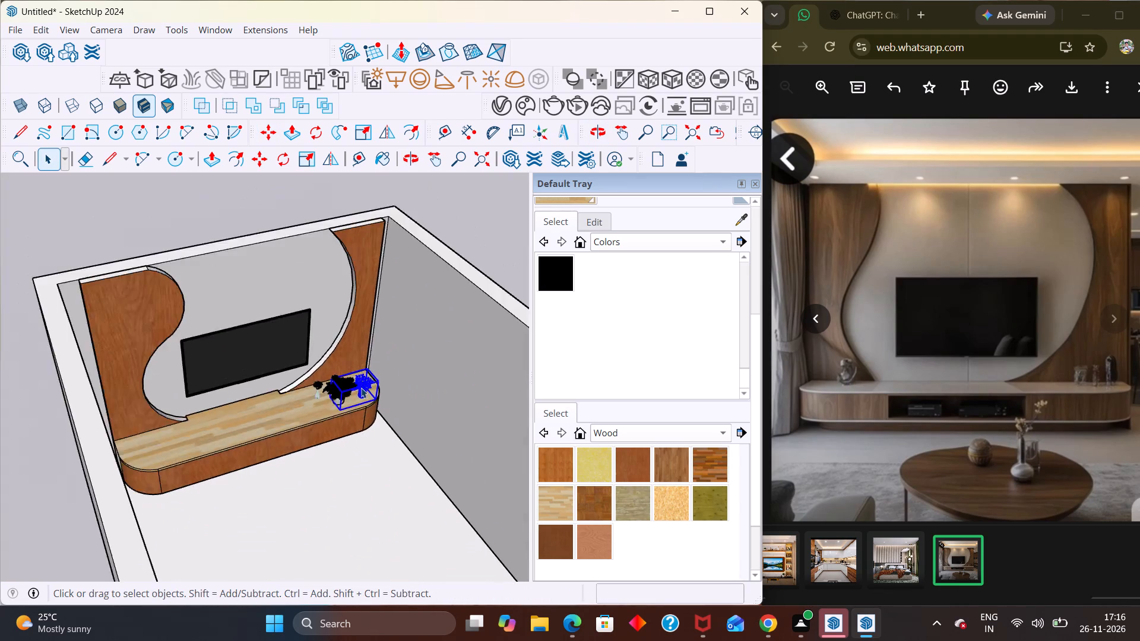
pyautogui.scroll(-5, 361, 388)
pyautogui.press('space')
pyautogui.click(433, 278)
pyautogui.moveTo(415, 412); pyautogui.dragTo(357, 337, button='middle')
pyautogui.scroll(2, 357, 342)
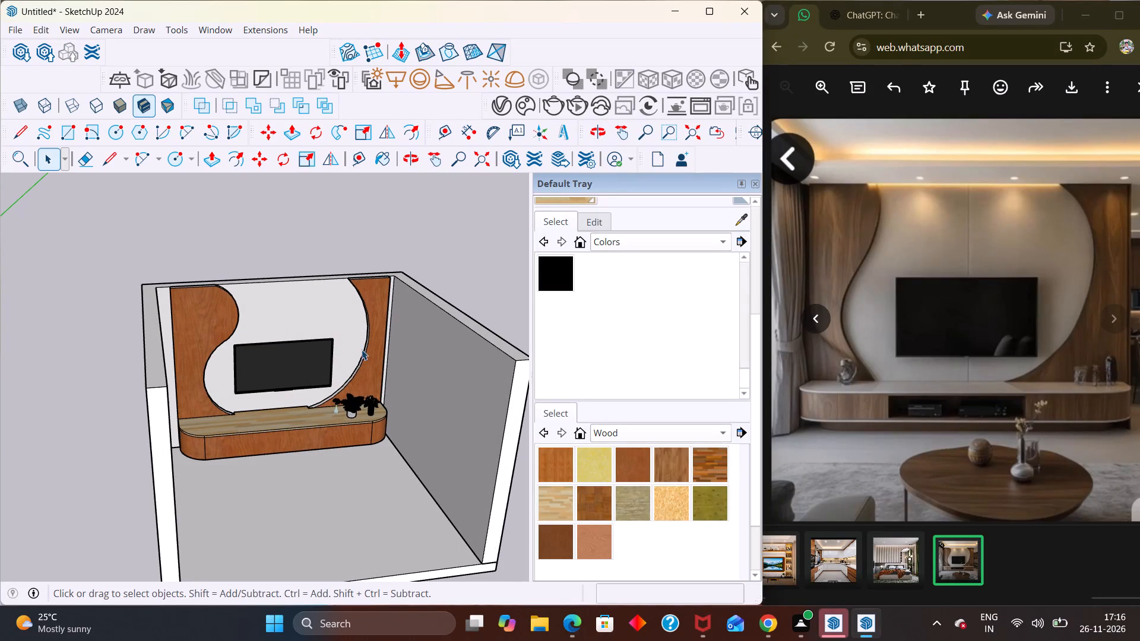
# Examine the finished TV wall and console from the front and from above.
pyautogui.scroll(-1, 394, 493)
pyautogui.scroll(4, 373, 501)
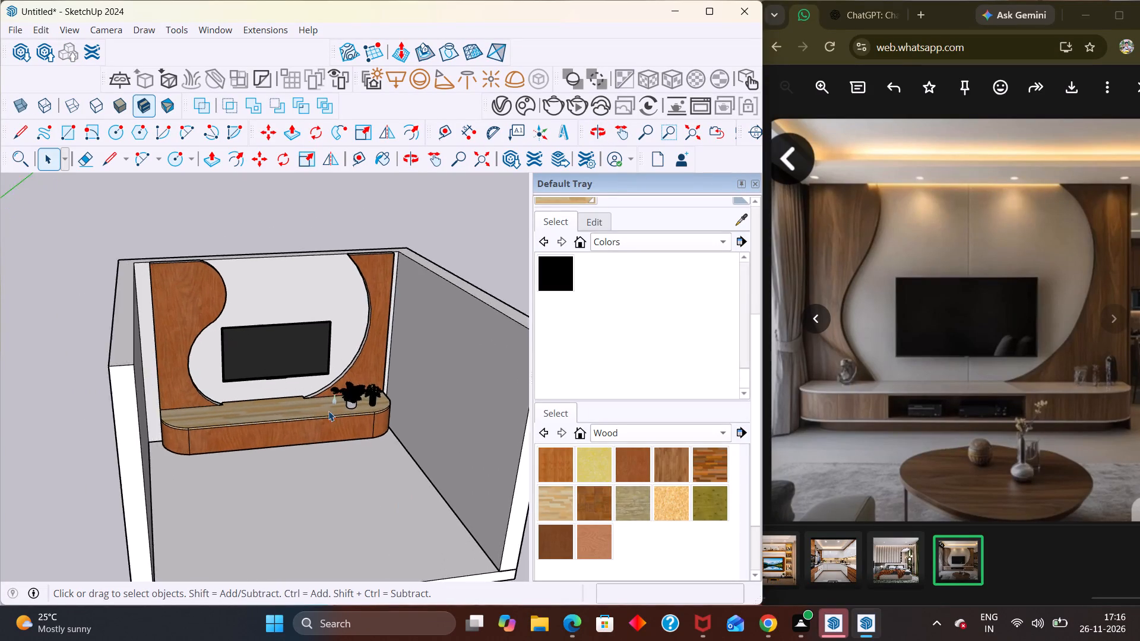
pyautogui.scroll(2, 328, 411)
pyautogui.moveTo(317, 405); pyautogui.dragTo(247, 358, button='middle')
pyautogui.scroll(-8, 327, 306)
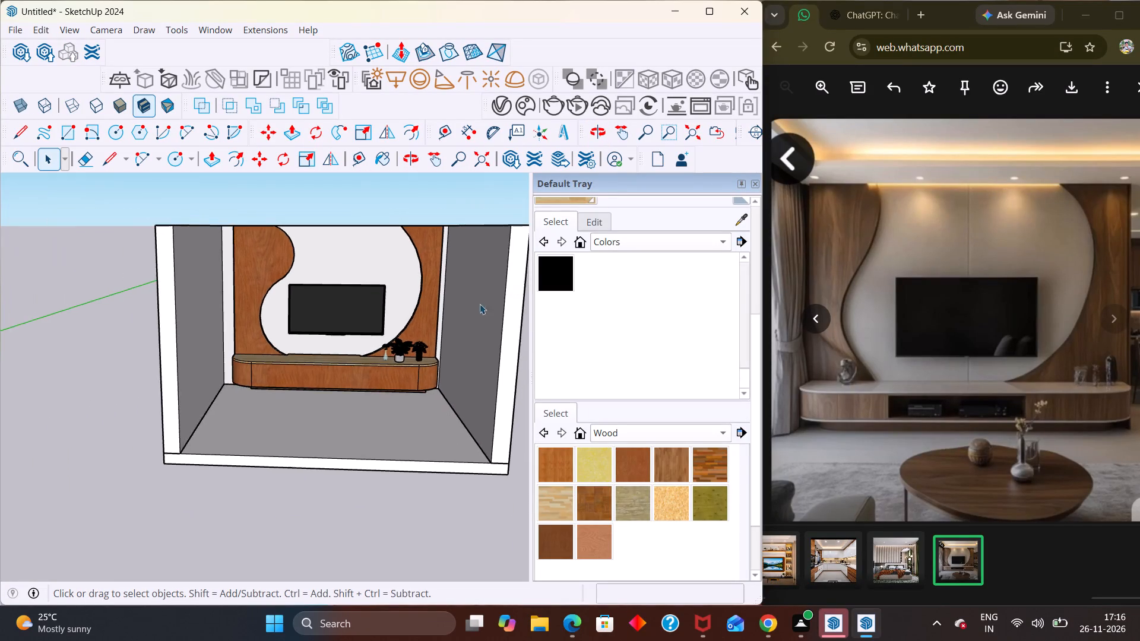
pyautogui.moveTo(297, 347); pyautogui.dragTo(309, 385, button='middle')
pyautogui.scroll(-1, 277, 331)
pyautogui.scroll(1, 308, 387)
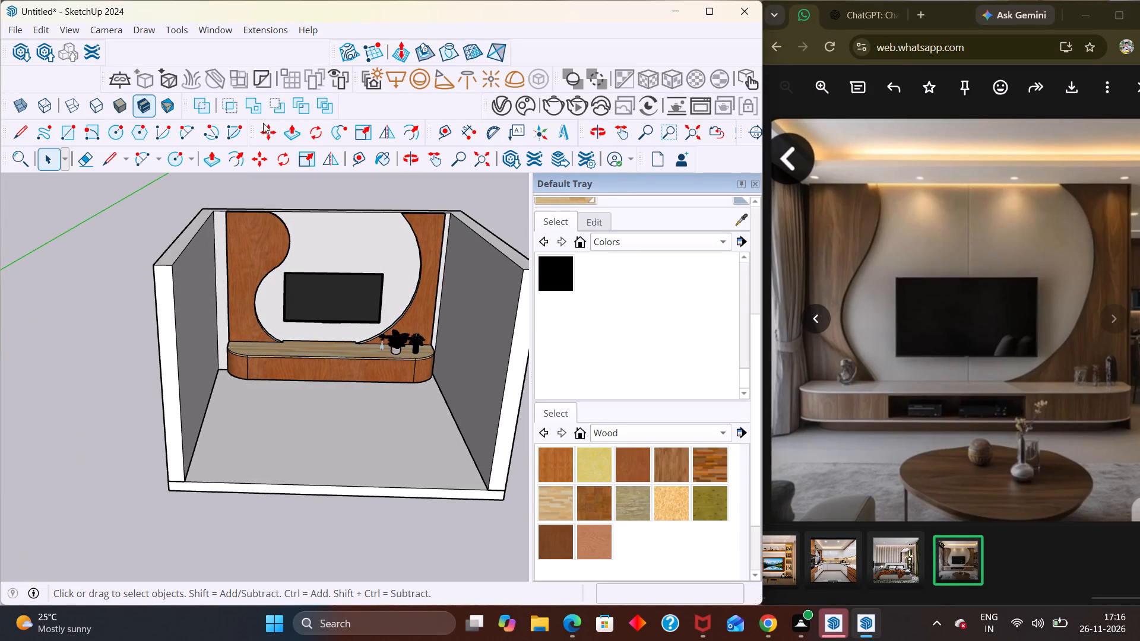
# Browse the 3D Warehouse results for FLOWERS to find another decorative plant for the console.
pyautogui.click(21, 56)
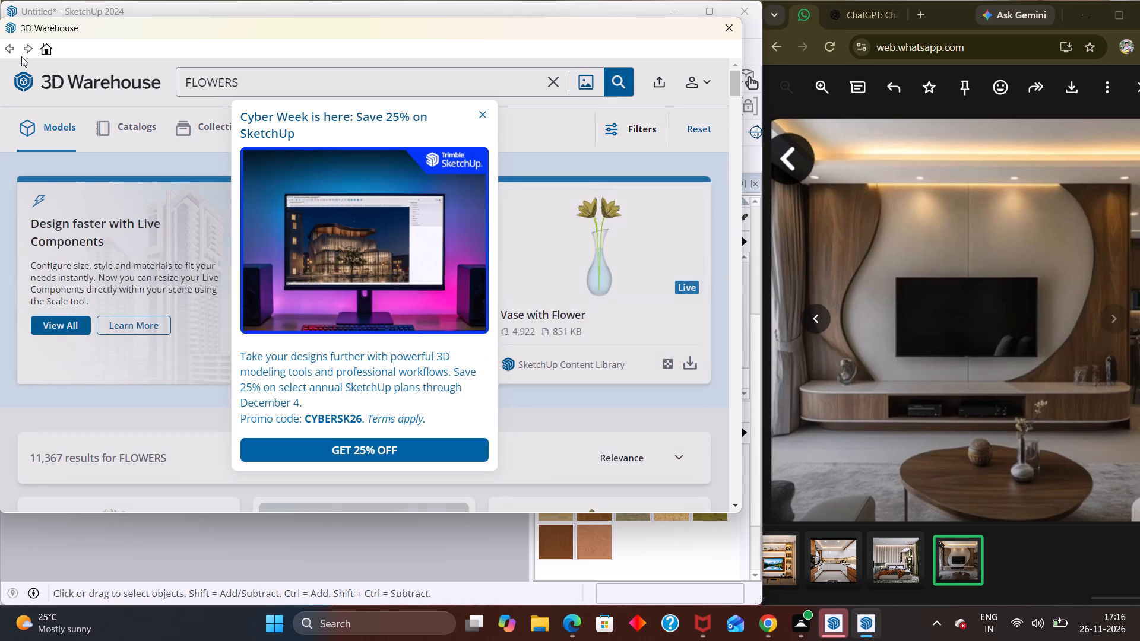
pyautogui.click(486, 118)
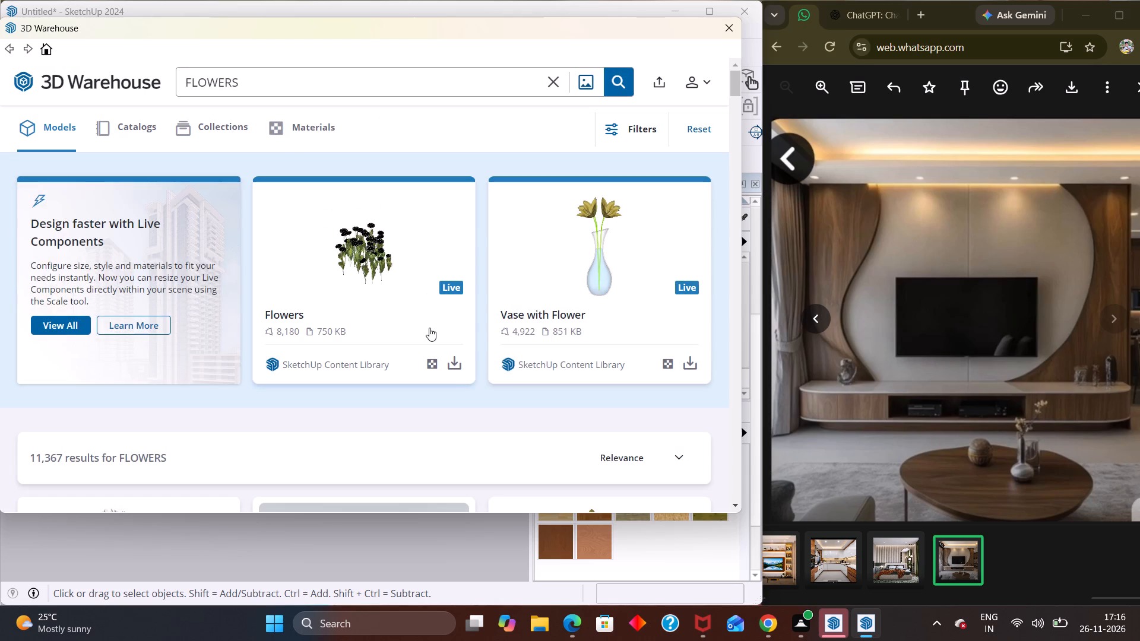
pyautogui.scroll(-3, 429, 328)
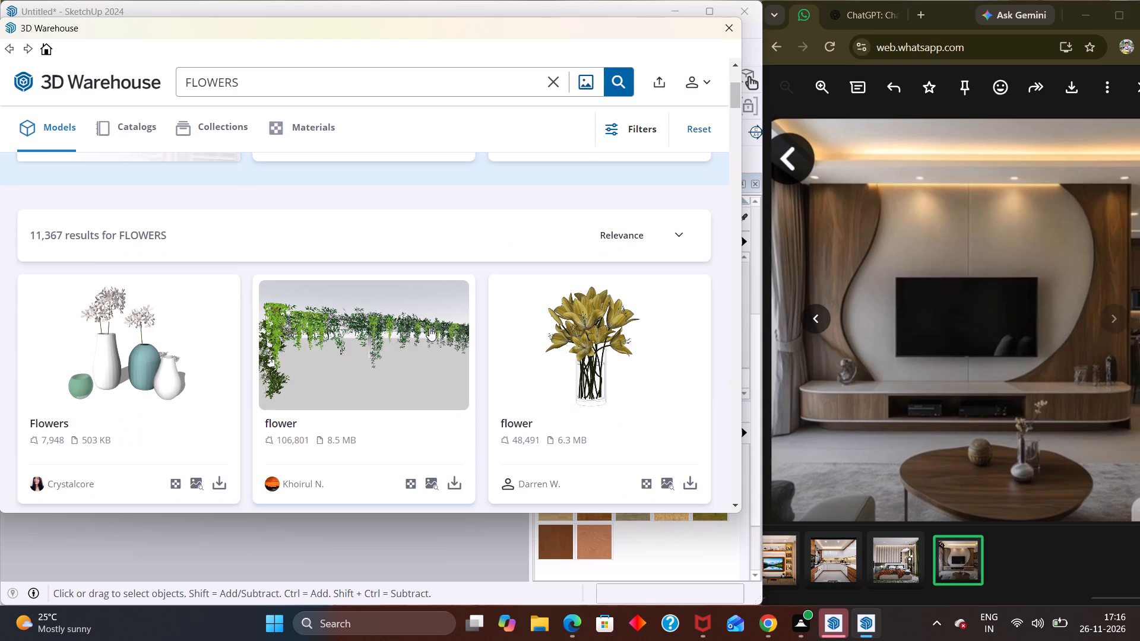
pyautogui.scroll(-3, 429, 328)
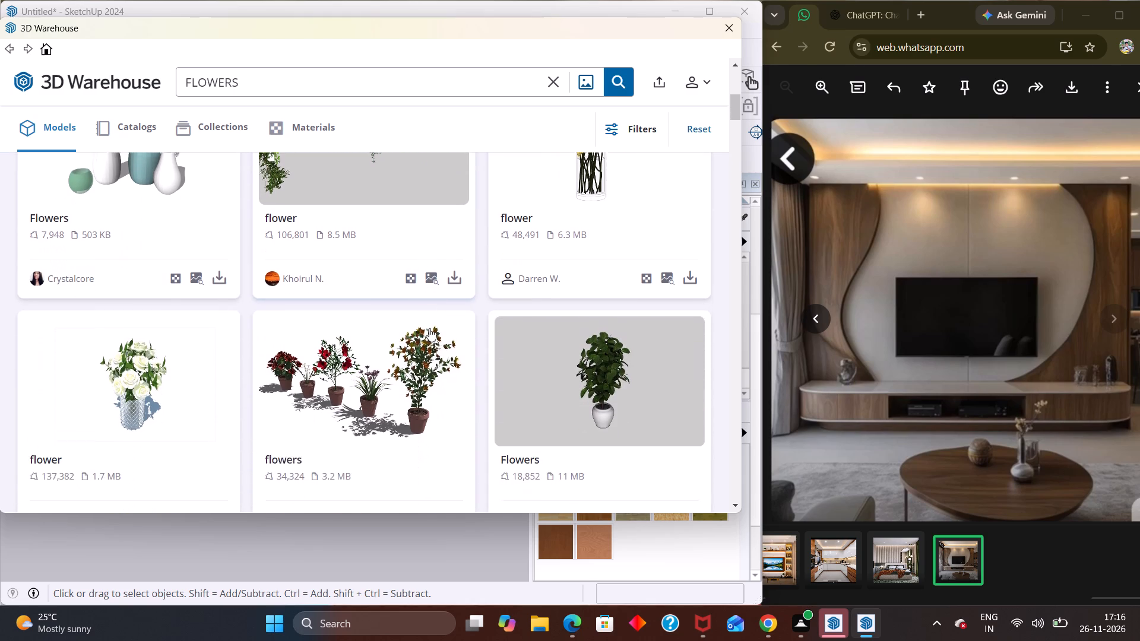
pyautogui.scroll(-6, 429, 328)
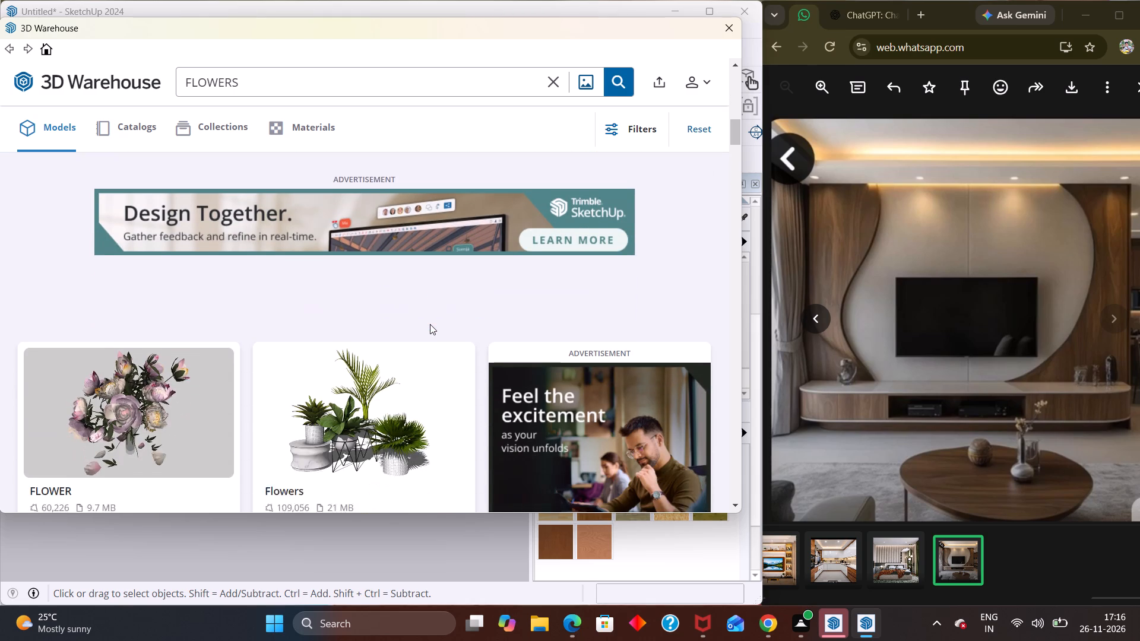
pyautogui.scroll(-13, 430, 324)
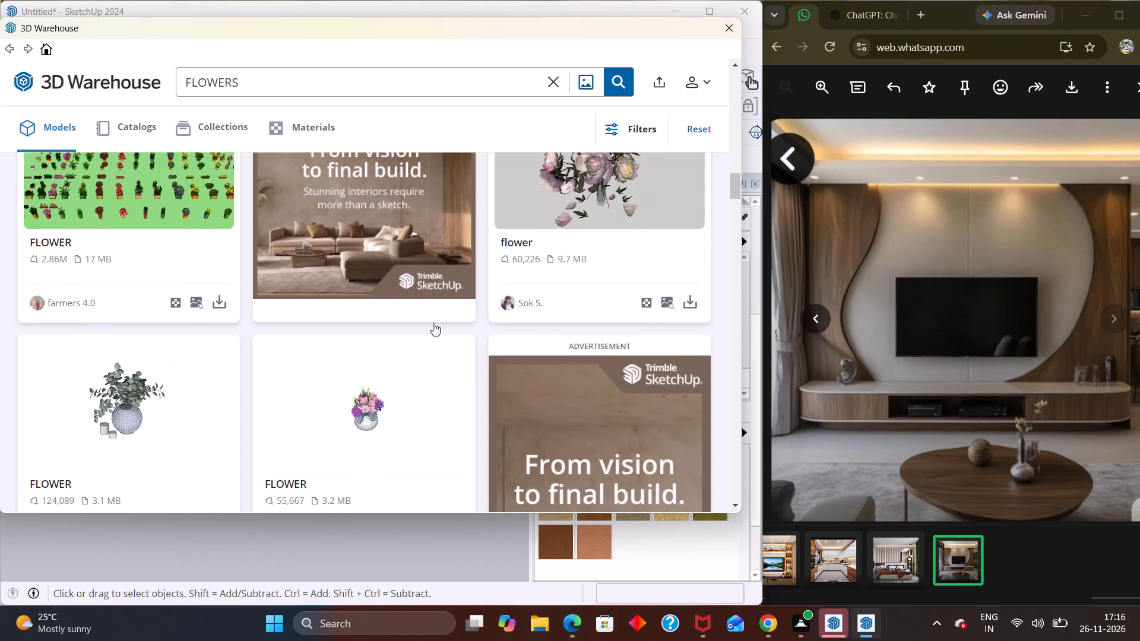
pyautogui.scroll(-3, 433, 323)
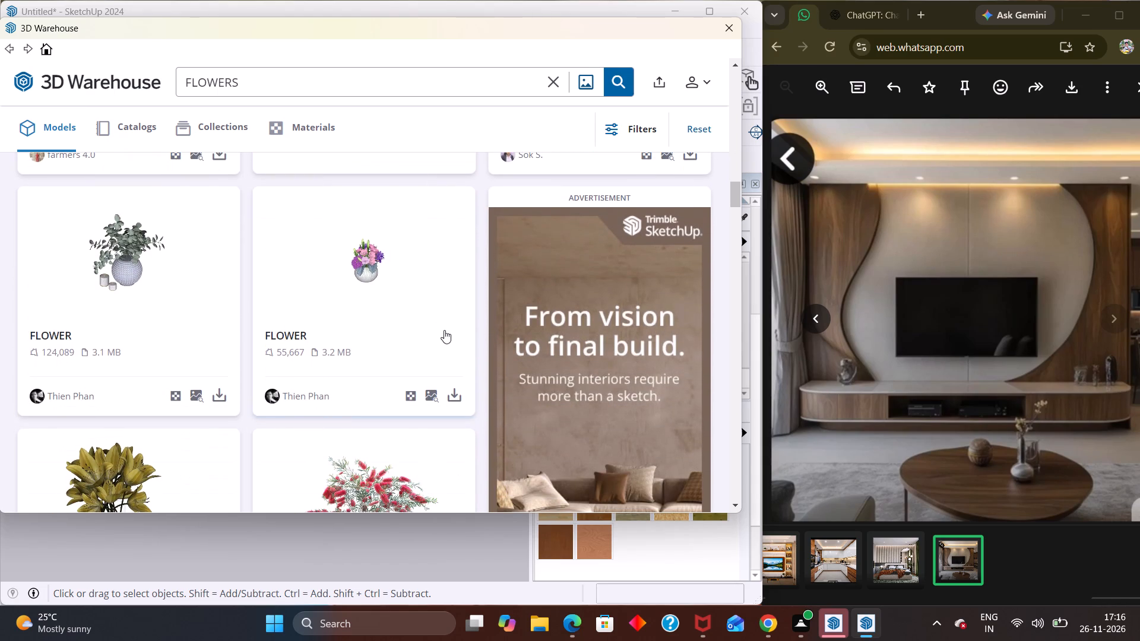
pyautogui.scroll(-7, 444, 330)
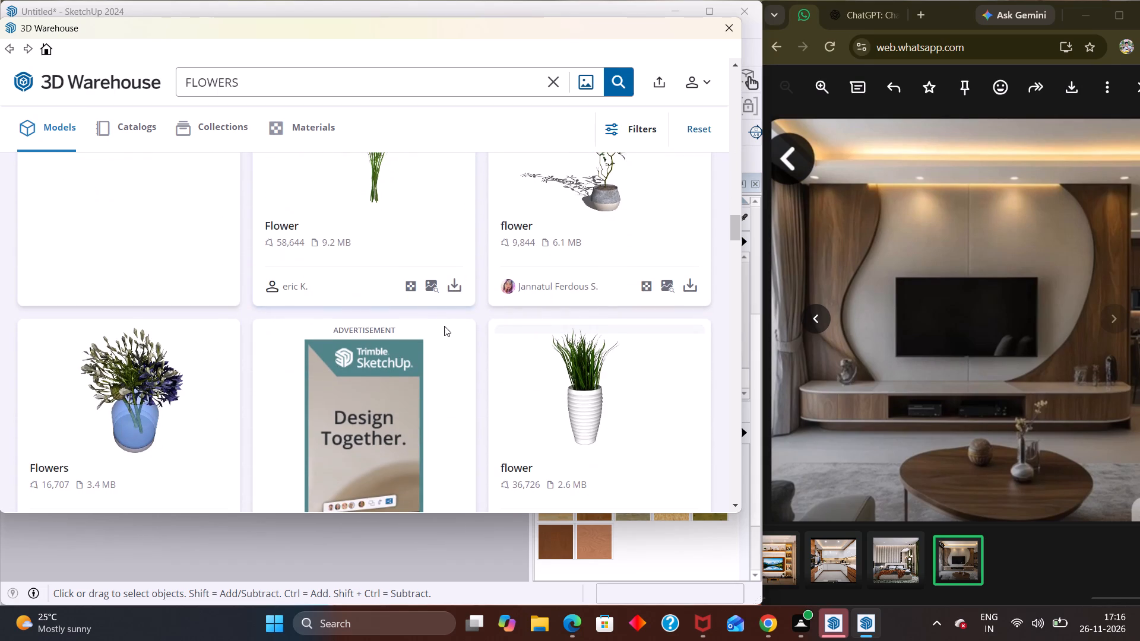
pyautogui.scroll(-2, 441, 326)
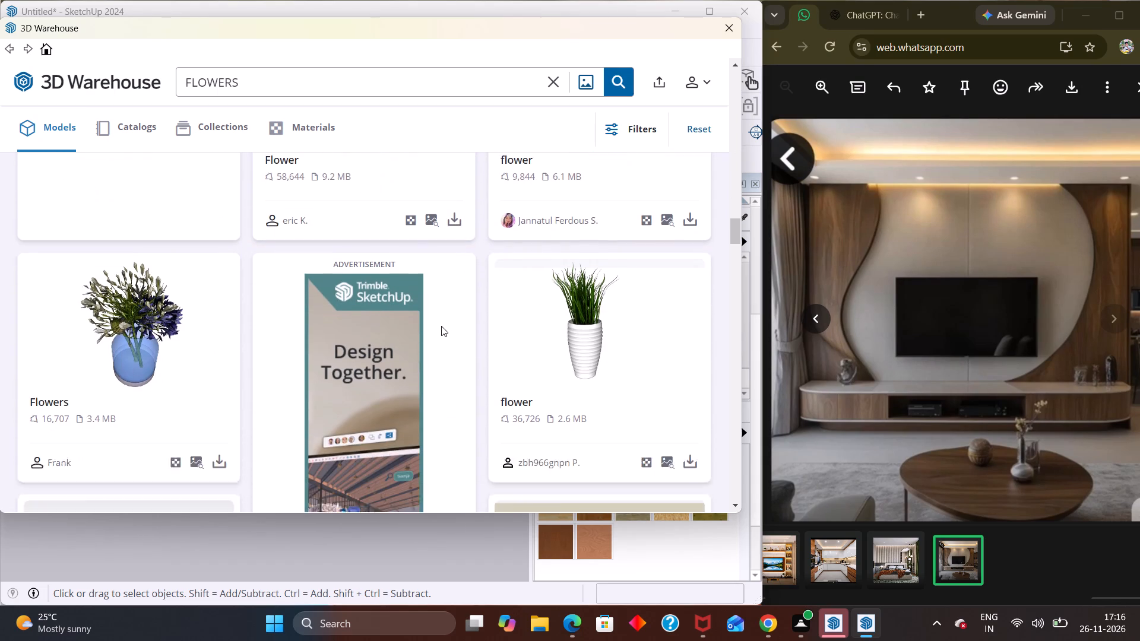
pyautogui.scroll(4, 436, 319)
pyautogui.scroll(-1, 426, 331)
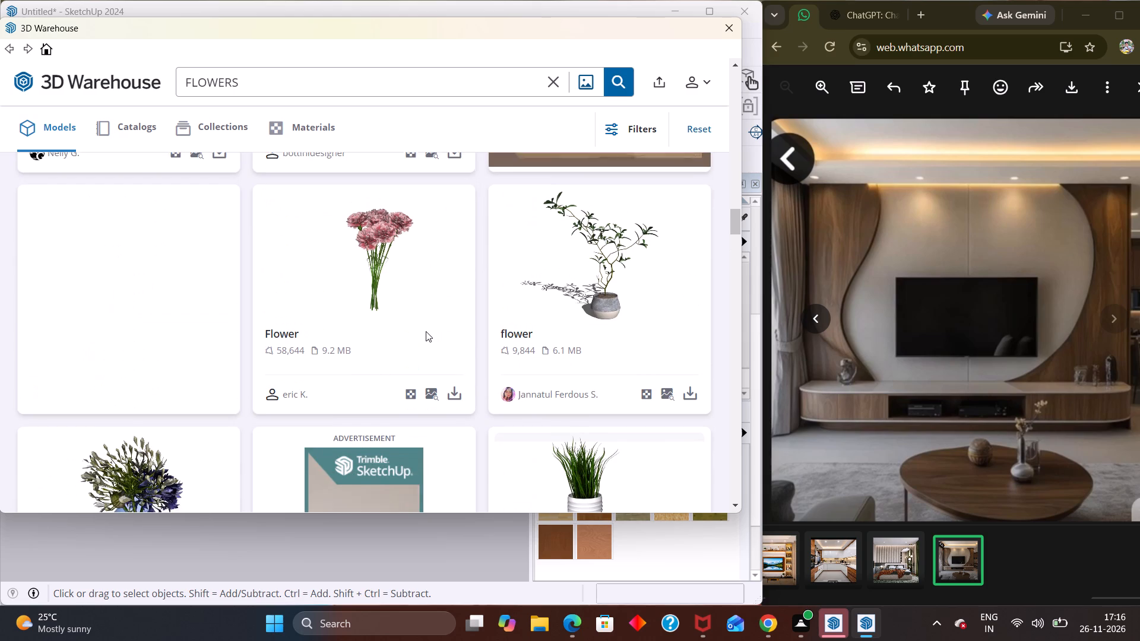
pyautogui.scroll(-3, 426, 331)
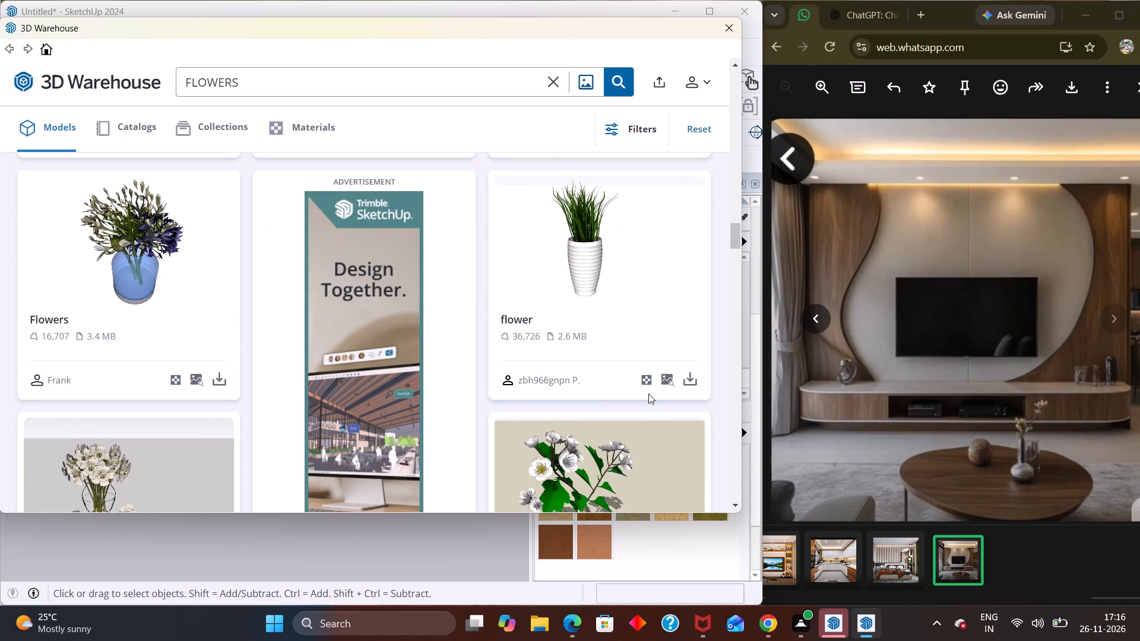
# Load the 2.6 MB grass plant in a ribbed white vase directly into the model and place it outside the room.
pyautogui.click(686, 376)
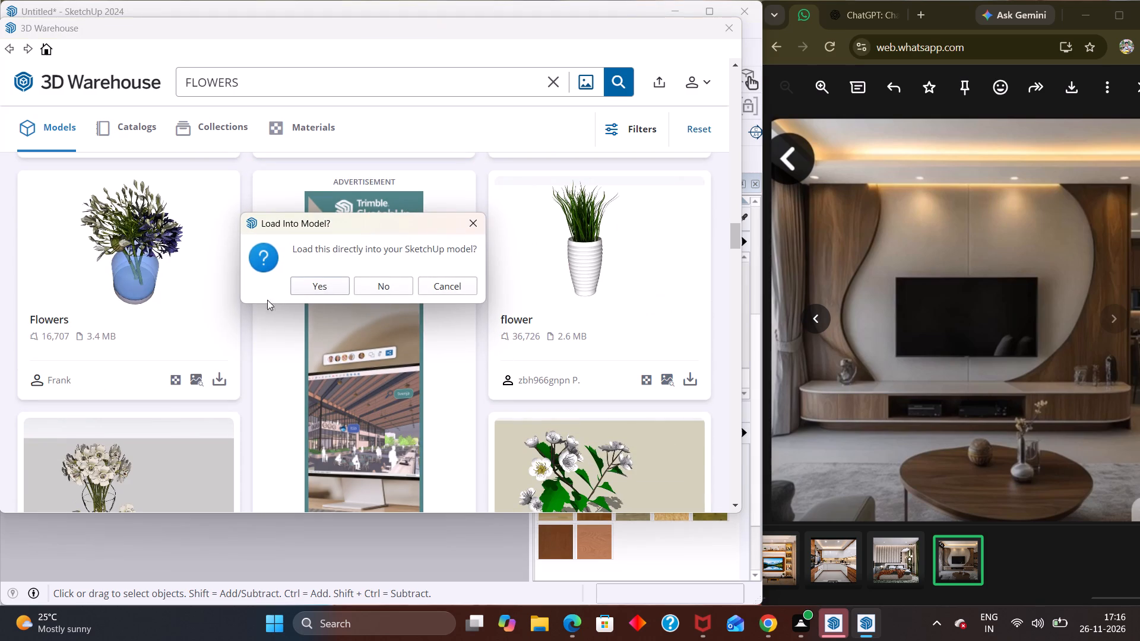
pyautogui.click(308, 284)
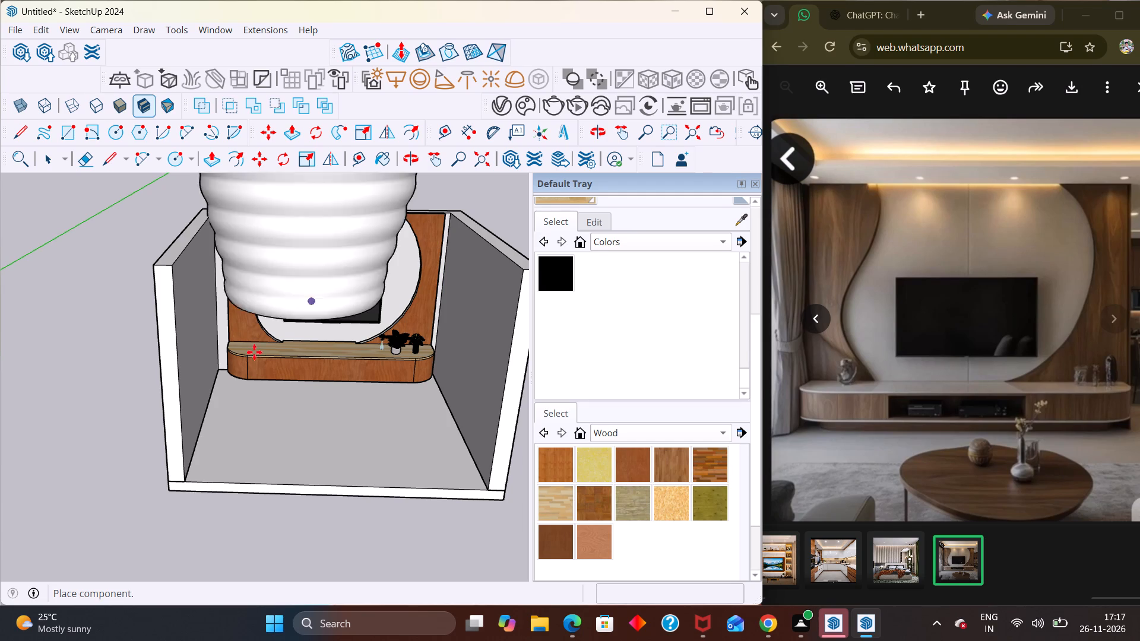
pyautogui.scroll(4, 248, 360)
pyautogui.scroll(-16, 268, 359)
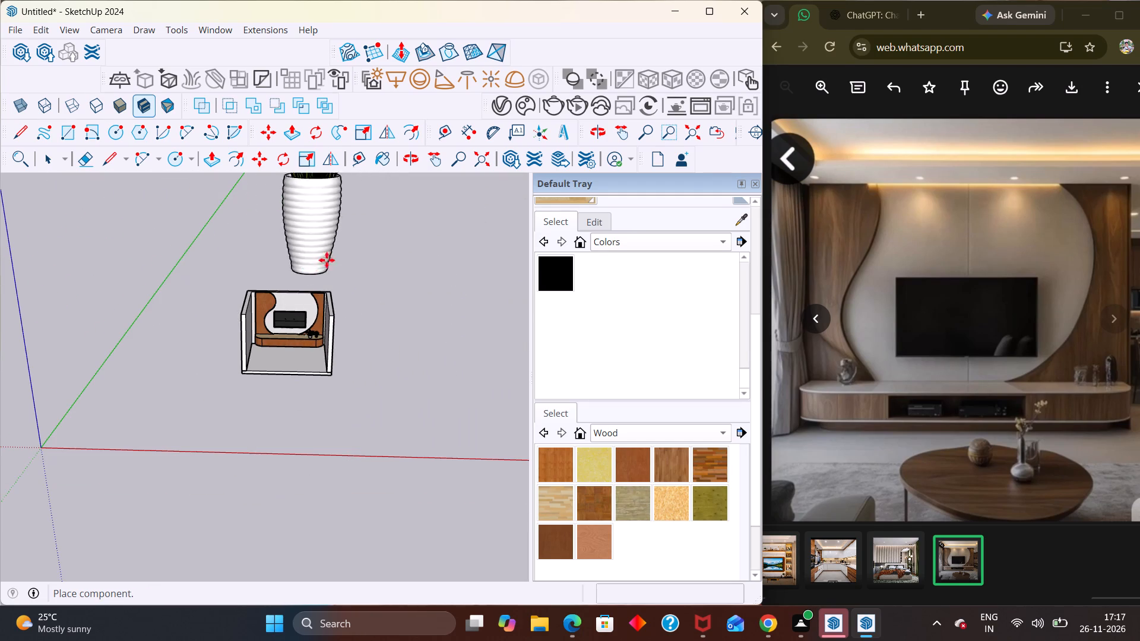
pyautogui.moveTo(378, 239); pyautogui.dragTo(257, 414, button='middle')
pyautogui.scroll(-1, 374, 247)
pyautogui.scroll(9, 258, 376)
pyautogui.scroll(-2, 290, 306)
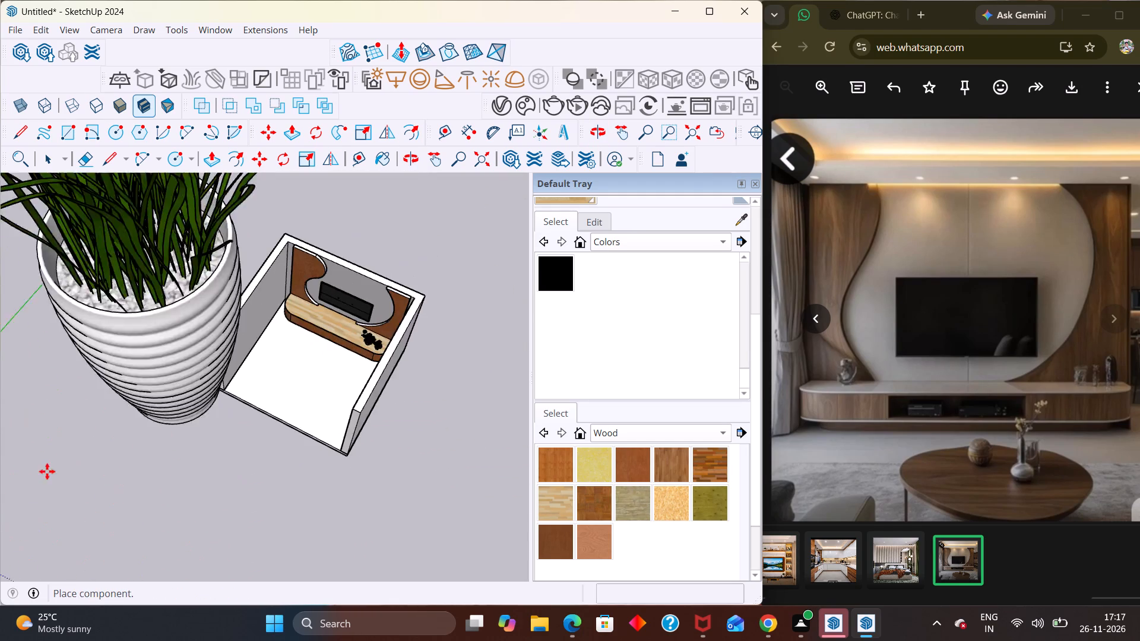
pyautogui.scroll(-4, 47, 471)
pyautogui.scroll(1, 122, 369)
pyautogui.scroll(-4, 132, 369)
pyautogui.click(462, 276)
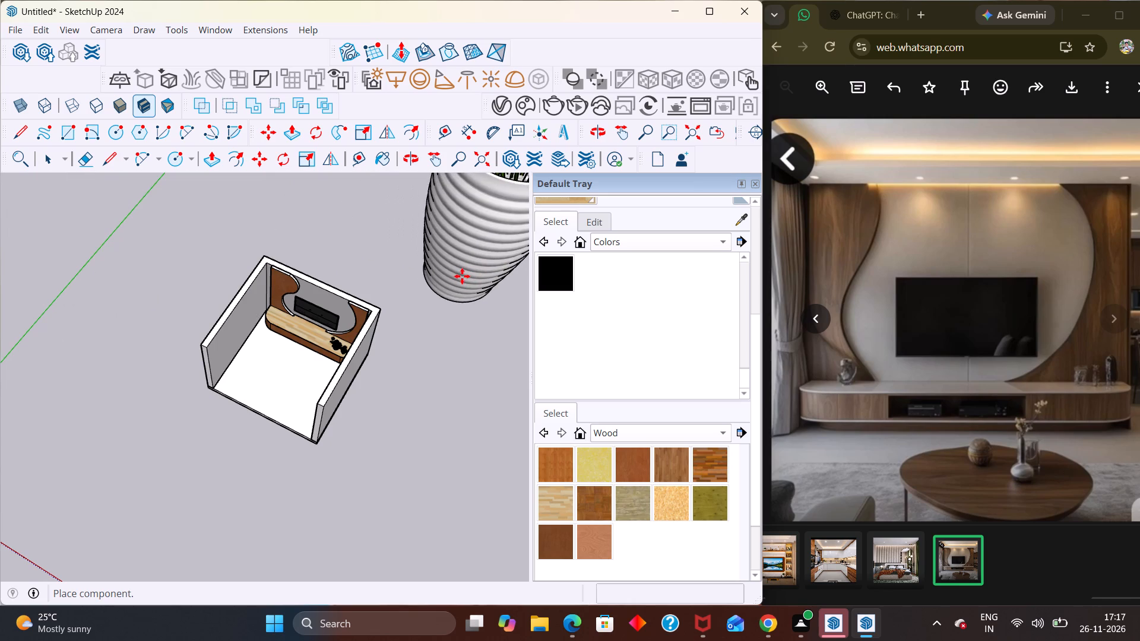
# Scale the oversized vase plant to about 0.18 along the blue axis and about 0.56 along the red axis.
pyautogui.scroll(-10, 414, 276)
pyautogui.scroll(-9, 458, 351)
pyautogui.moveTo(457, 400); pyautogui.dragTo(480, 228, button='middle')
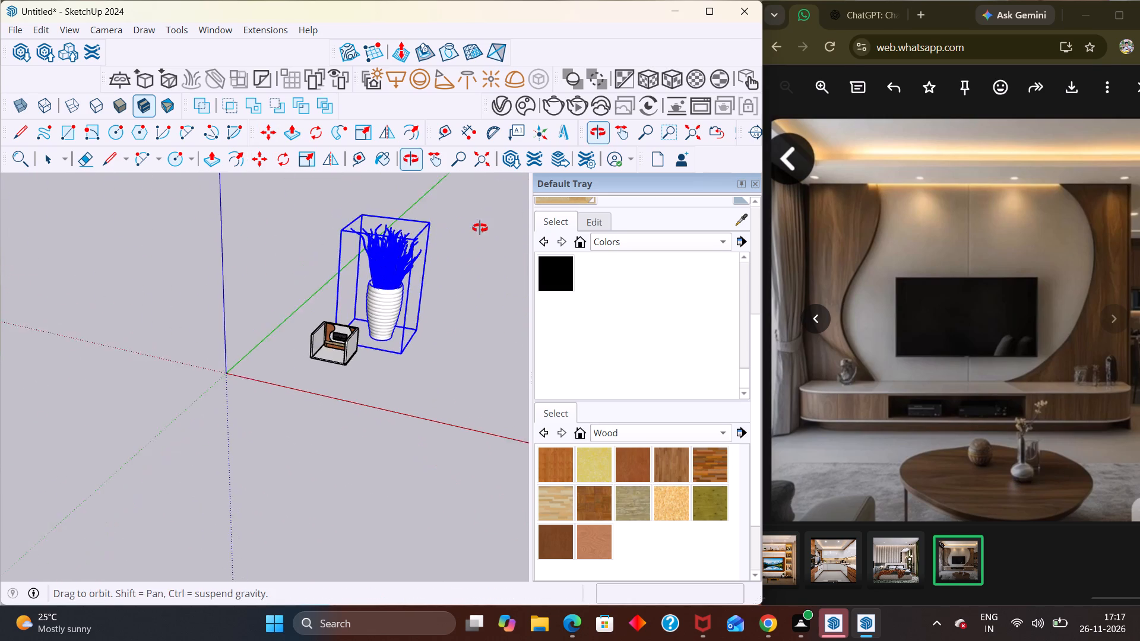
pyautogui.moveTo(480, 228); pyautogui.dragTo(480, 223, button='middle')
pyautogui.press('s')
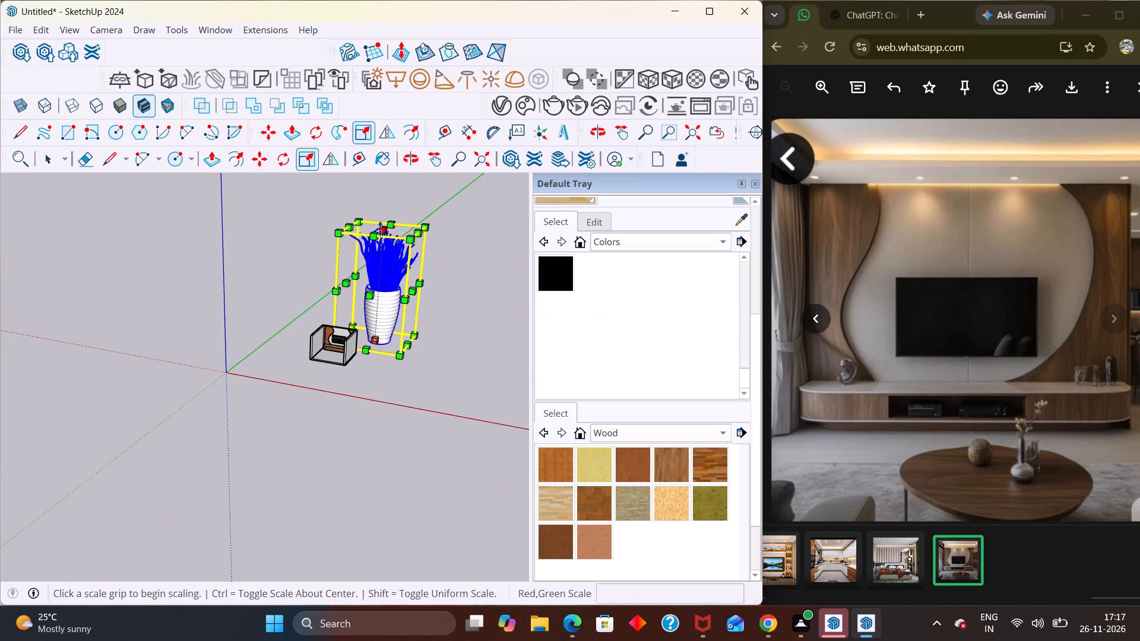
pyautogui.click(381, 229)
pyautogui.click(387, 323)
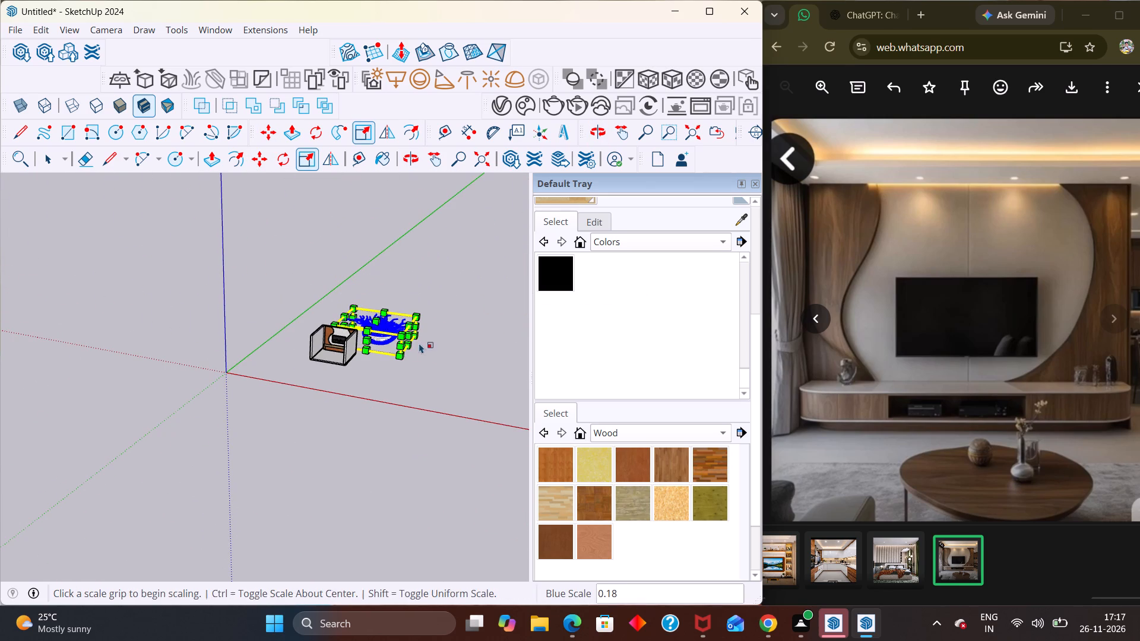
pyautogui.scroll(3, 419, 343)
pyautogui.click(410, 331)
pyautogui.click(368, 328)
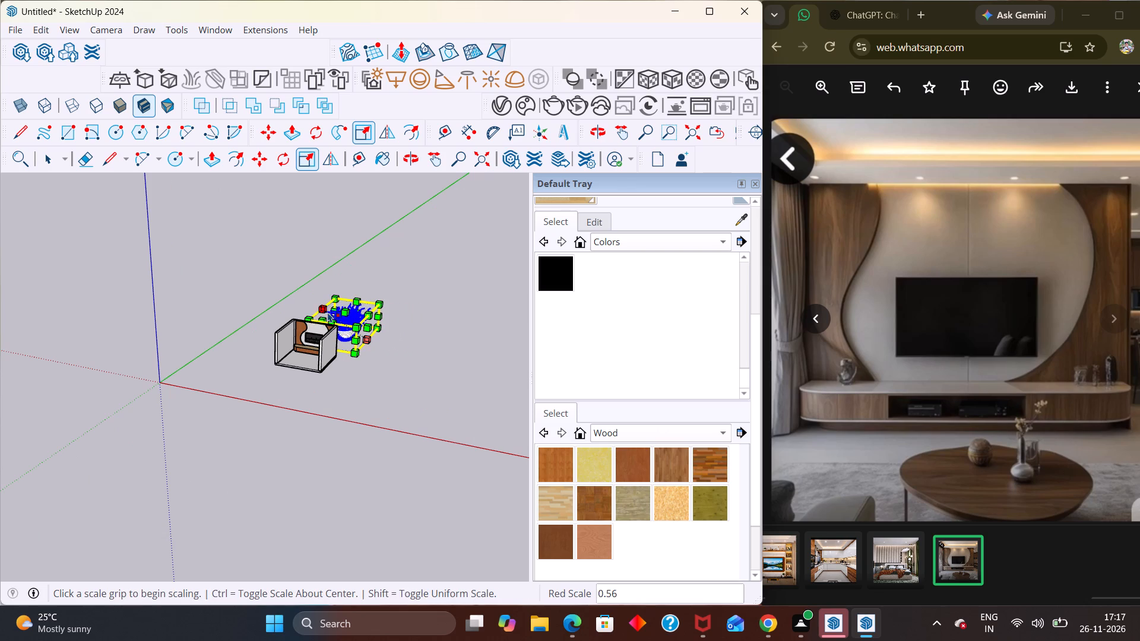
# Scale the vase plant further by about 0.69 along red, 0.39 along green and 0.51 along blue.
pyautogui.scroll(3, 328, 312)
pyautogui.moveTo(328, 312); pyautogui.dragTo(264, 455, button='middle')
pyautogui.scroll(2, 264, 453)
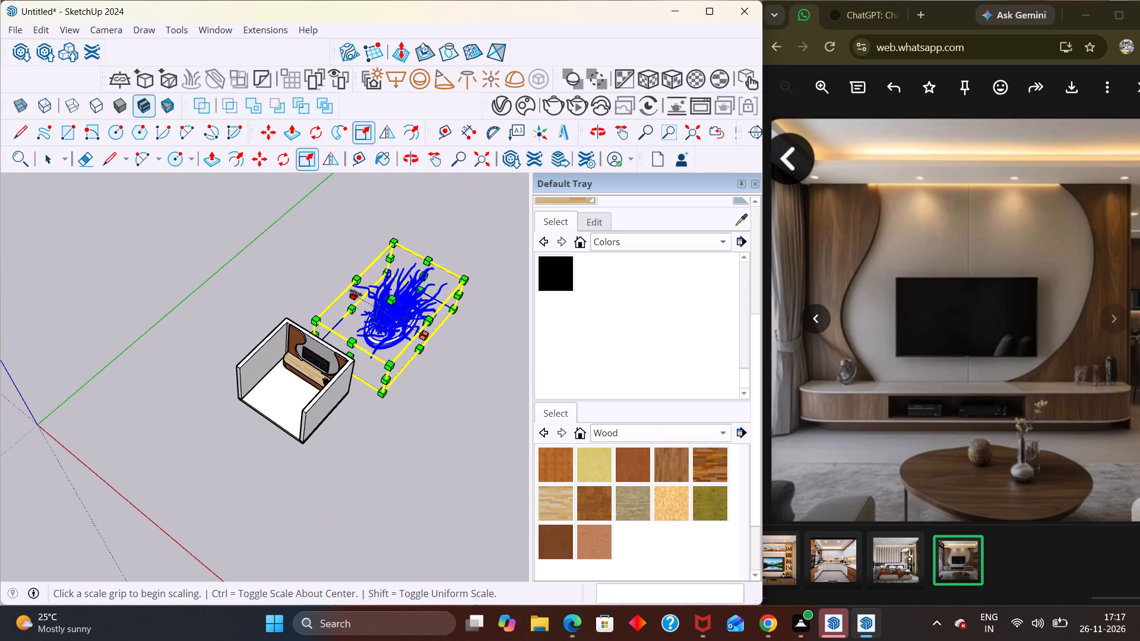
pyautogui.click(356, 292)
pyautogui.click(381, 301)
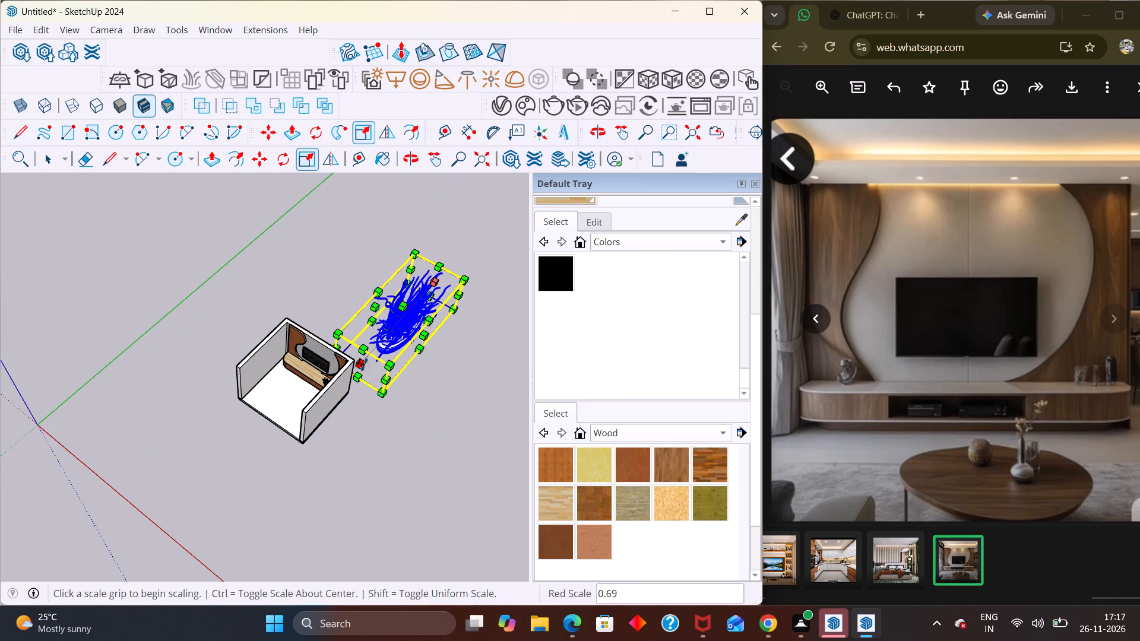
pyautogui.click(360, 364)
pyautogui.click(405, 310)
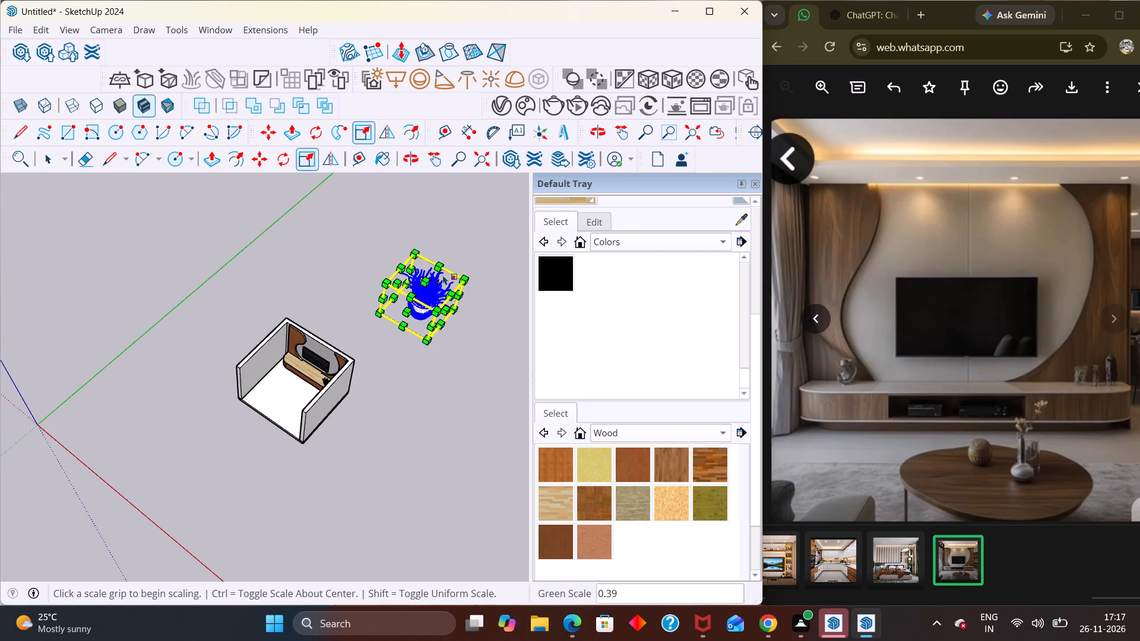
pyautogui.click(426, 283)
pyautogui.click(428, 299)
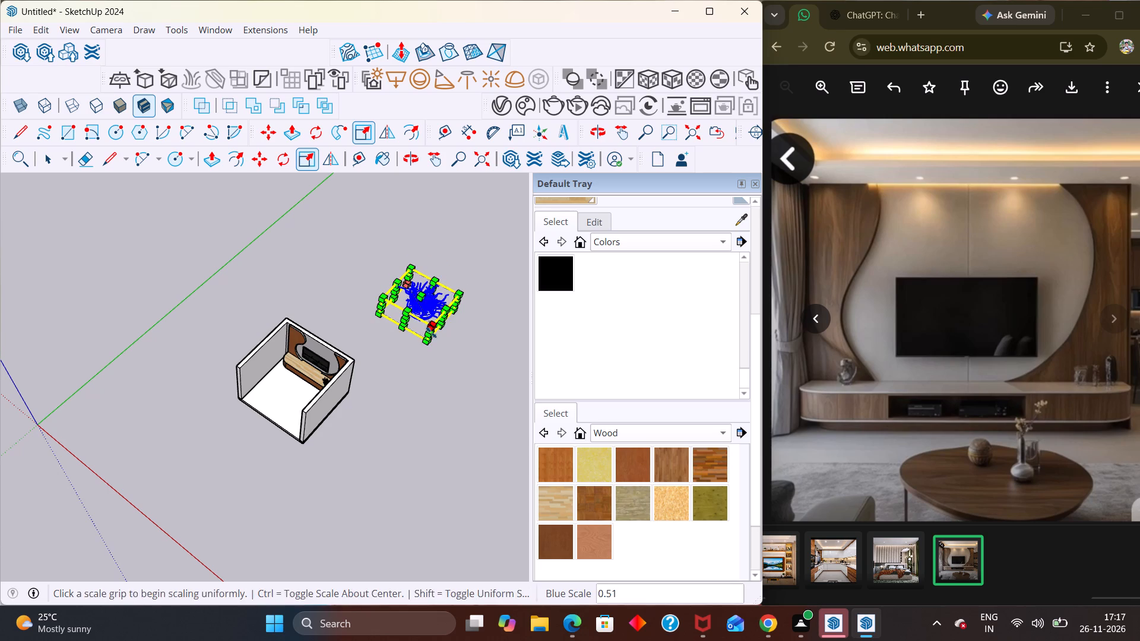
# Shrink the vase plant's footprint by about 0.79 along red, 0.56 along green and again 0.61 along red, and finish scaling.
pyautogui.moveTo(431, 332); pyautogui.dragTo(431, 305, button='middle')
pyautogui.scroll(6, 431, 332)
pyautogui.click(439, 322)
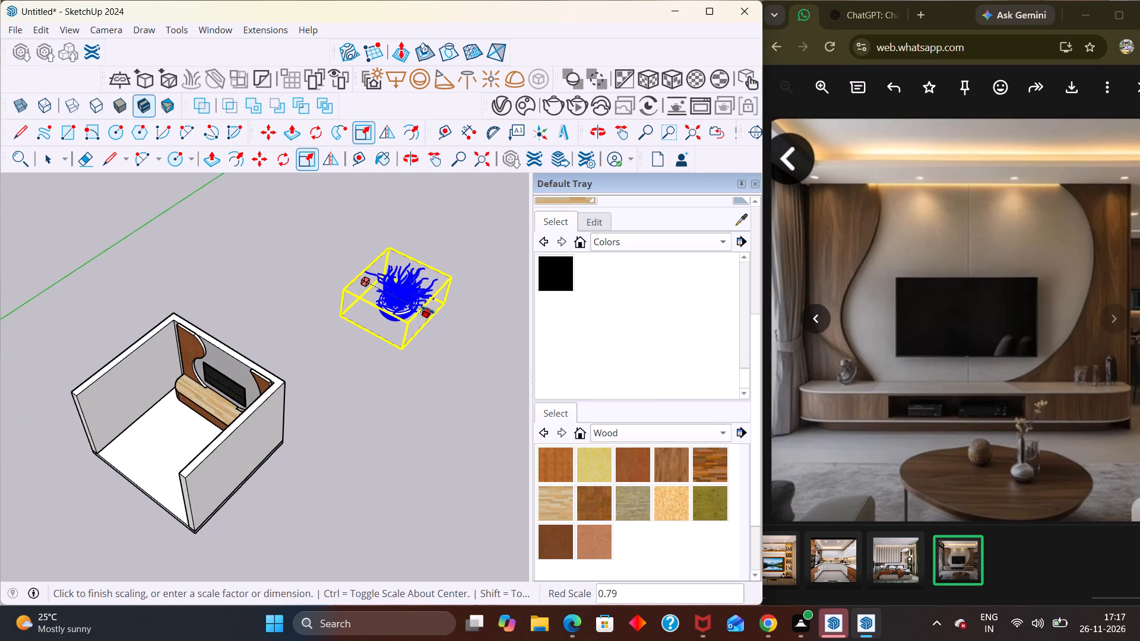
pyautogui.click(420, 308)
pyautogui.click(365, 319)
pyautogui.click(385, 295)
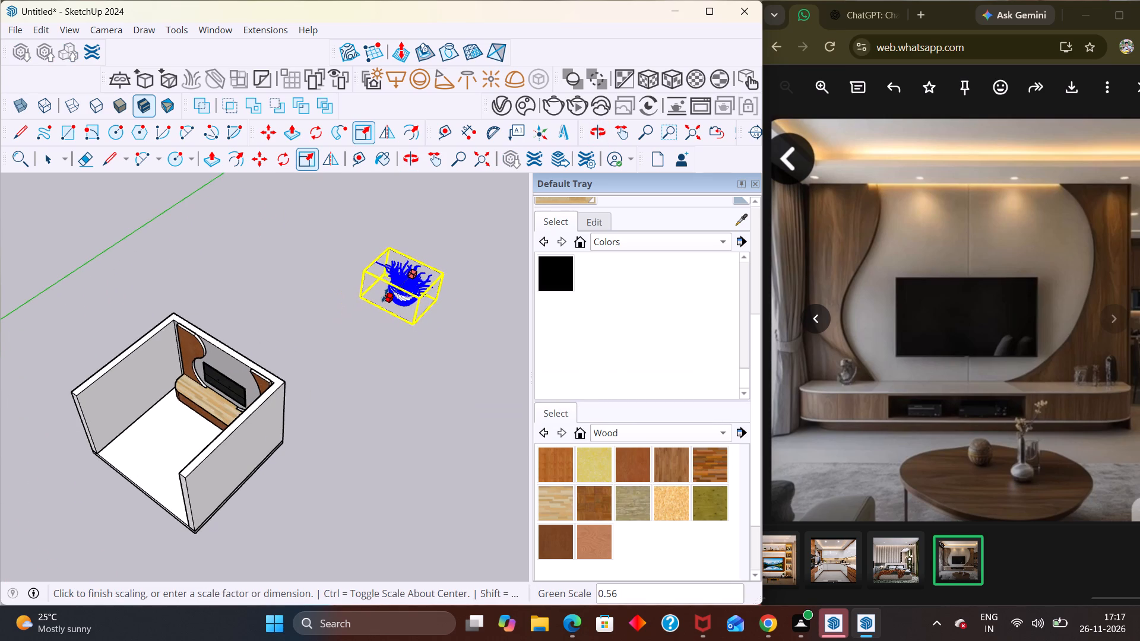
pyautogui.click(379, 277)
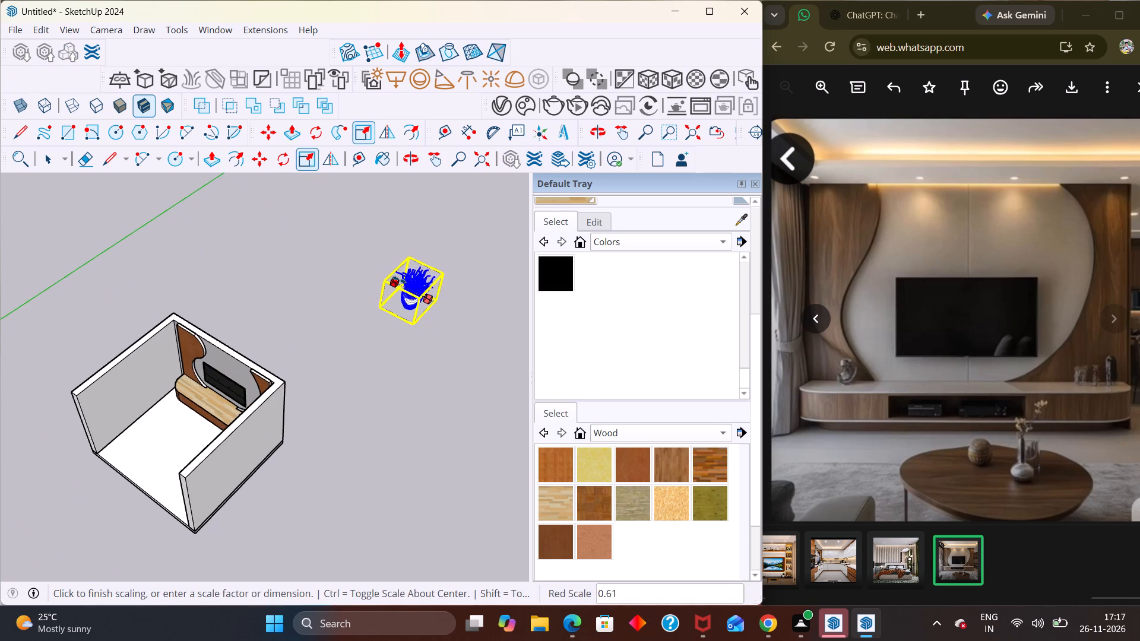
pyautogui.click(399, 280)
pyautogui.moveTo(408, 289); pyautogui.dragTo(479, 159, button='middle')
pyautogui.moveTo(483, 153); pyautogui.dragTo(487, 148, button='middle')
pyautogui.press('space')
pyautogui.scroll(-3, 480, 350)
pyautogui.click(401, 372)
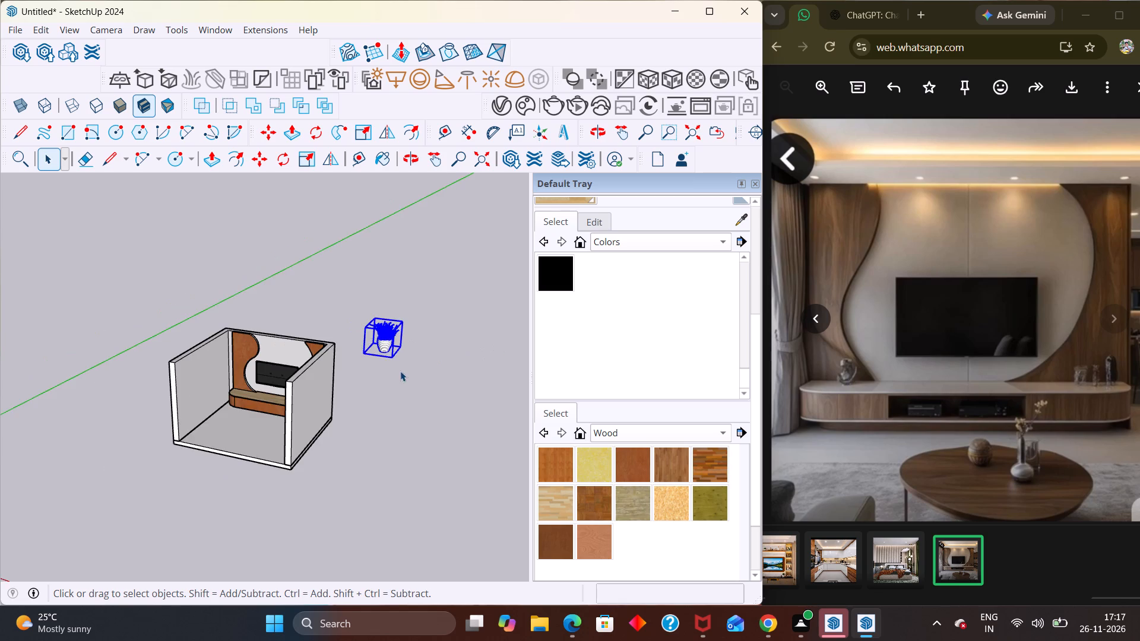
# Move the vase plant about 28' 10 7/8" onto the console top, near the rounded end opposite the existing decorations.
pyautogui.scroll(3, 362, 314)
pyautogui.moveTo(379, 350); pyautogui.dragTo(413, 344, button='middle')
pyautogui.click(362, 349)
pyautogui.press('m')
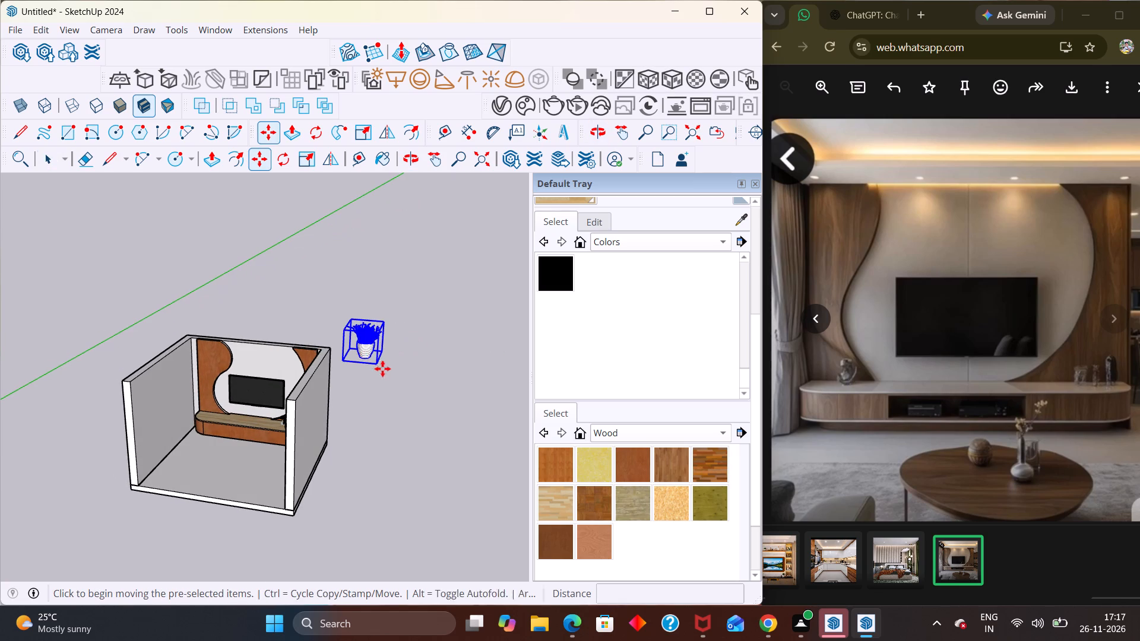
pyautogui.click(387, 365)
pyautogui.scroll(13, 199, 427)
pyautogui.moveTo(196, 397); pyautogui.dragTo(205, 414, button='middle')
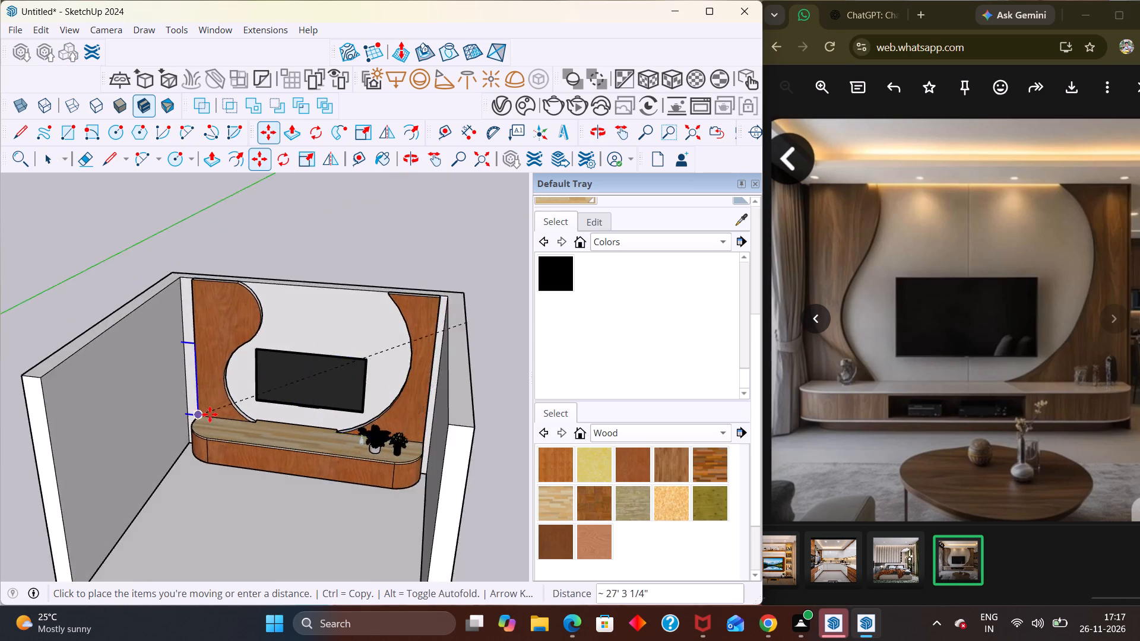
pyautogui.scroll(7, 210, 414)
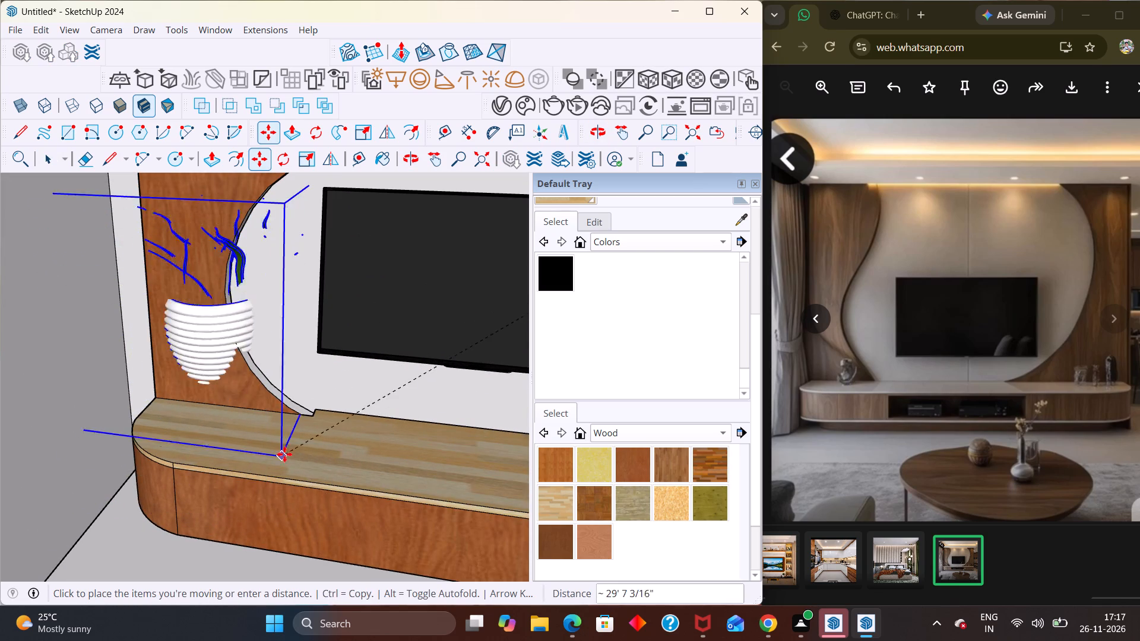
pyautogui.click(410, 482)
pyautogui.scroll(3, 321, 365)
pyautogui.moveTo(390, 486); pyautogui.dragTo(356, 410, button='middle')
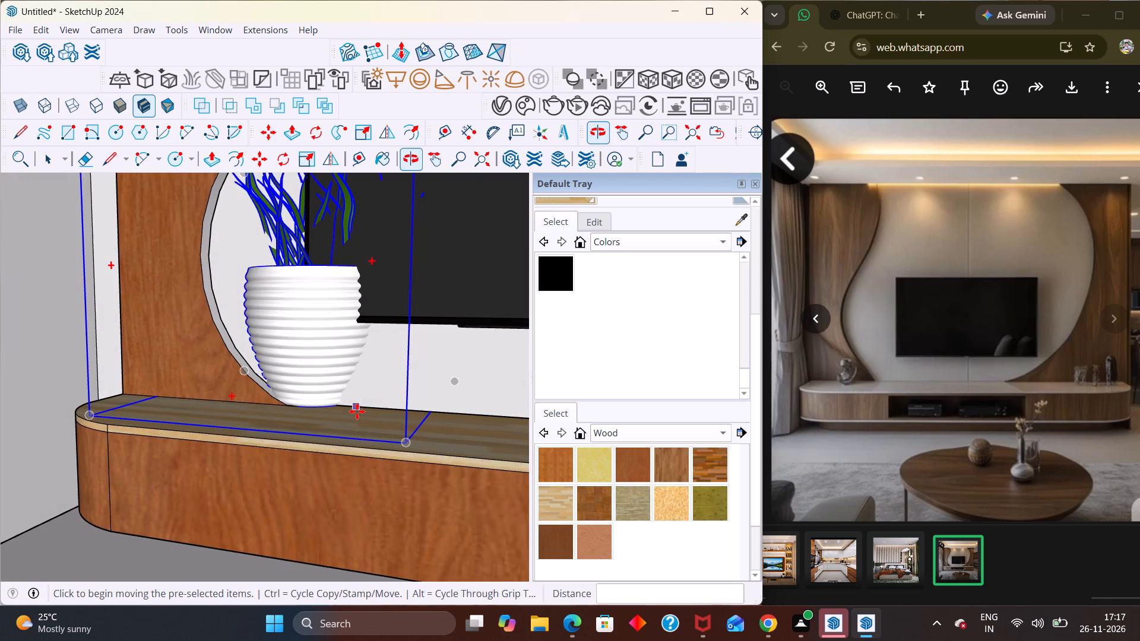
# Move the vase plant about 2' 3 1/2" along the console toward its rounded end.
pyautogui.press('m')
pyautogui.click(305, 407)
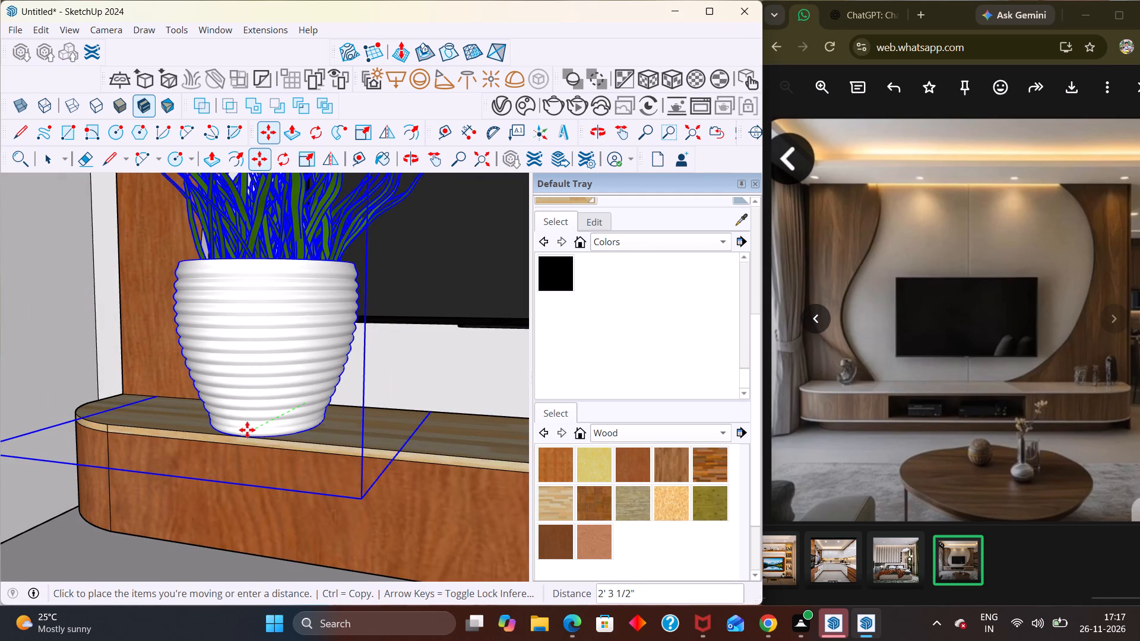
pyautogui.click(247, 430)
# Scale the vase plant by about 0.55 along the blue axis, then about 0.44 and 0.81 along the red axis.
pyautogui.scroll(-5, 281, 413)
pyautogui.press('s')
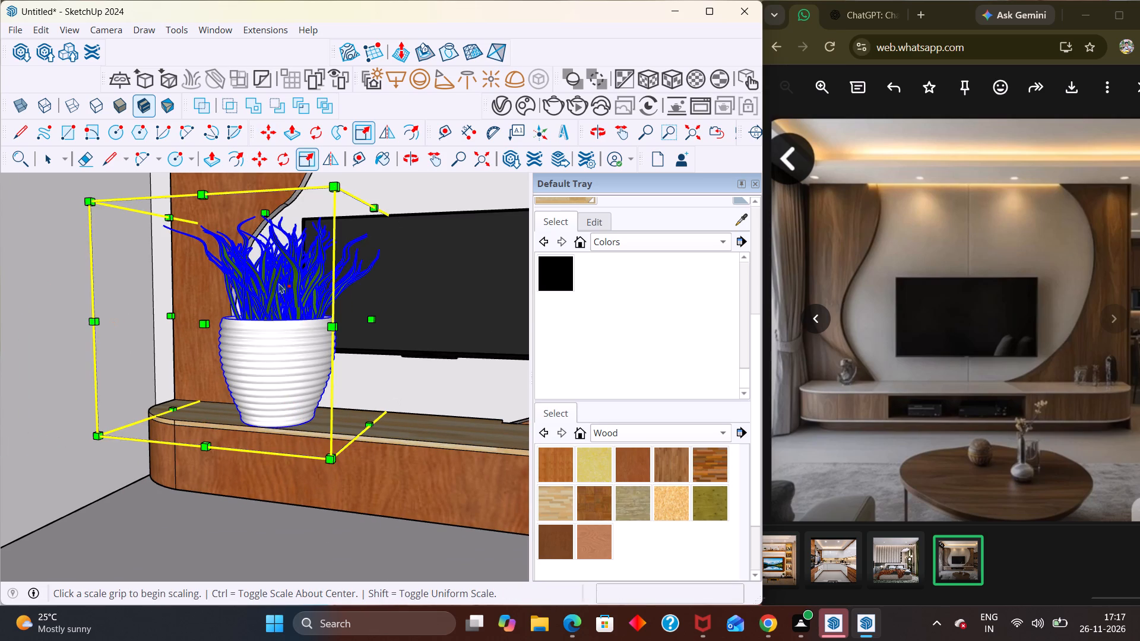
pyautogui.click(260, 215)
pyautogui.click(271, 308)
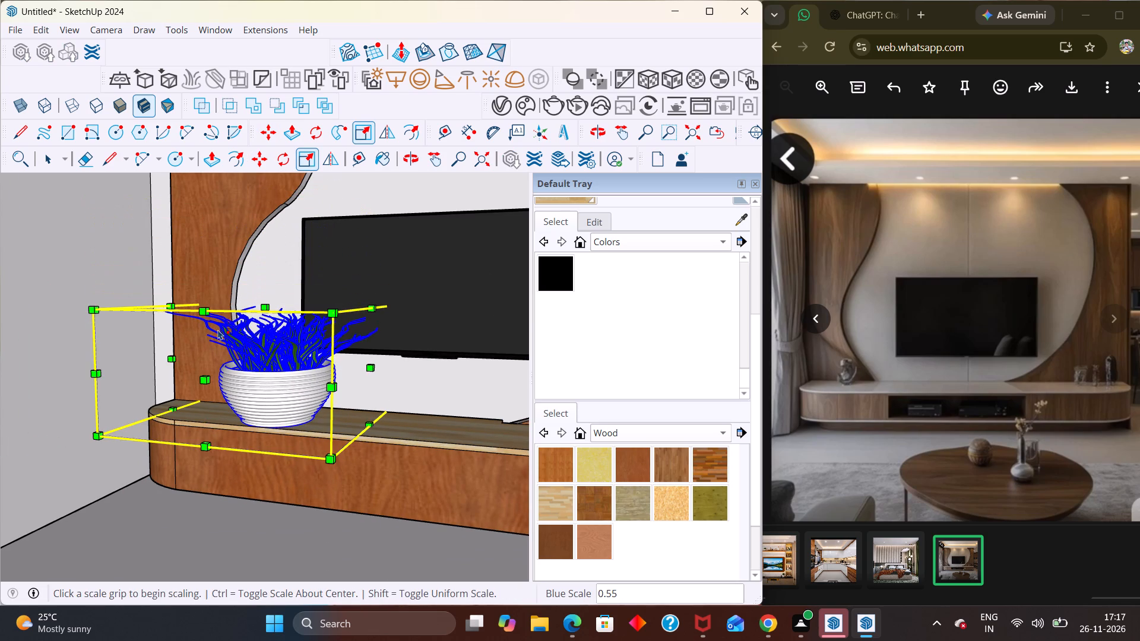
pyautogui.click(175, 356)
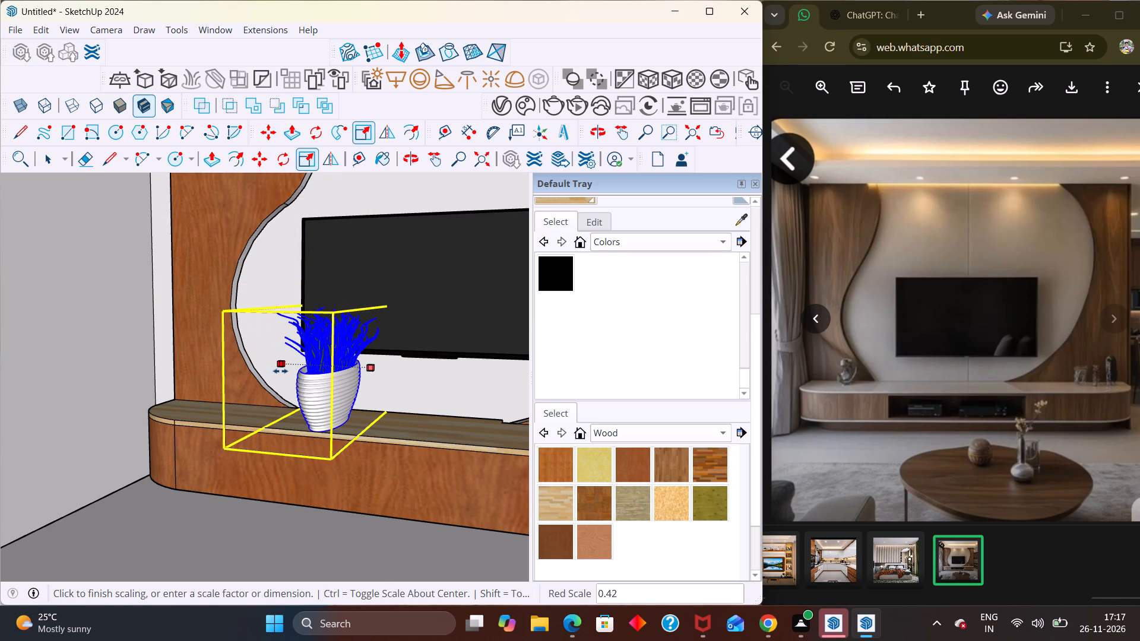
pyautogui.click(270, 373)
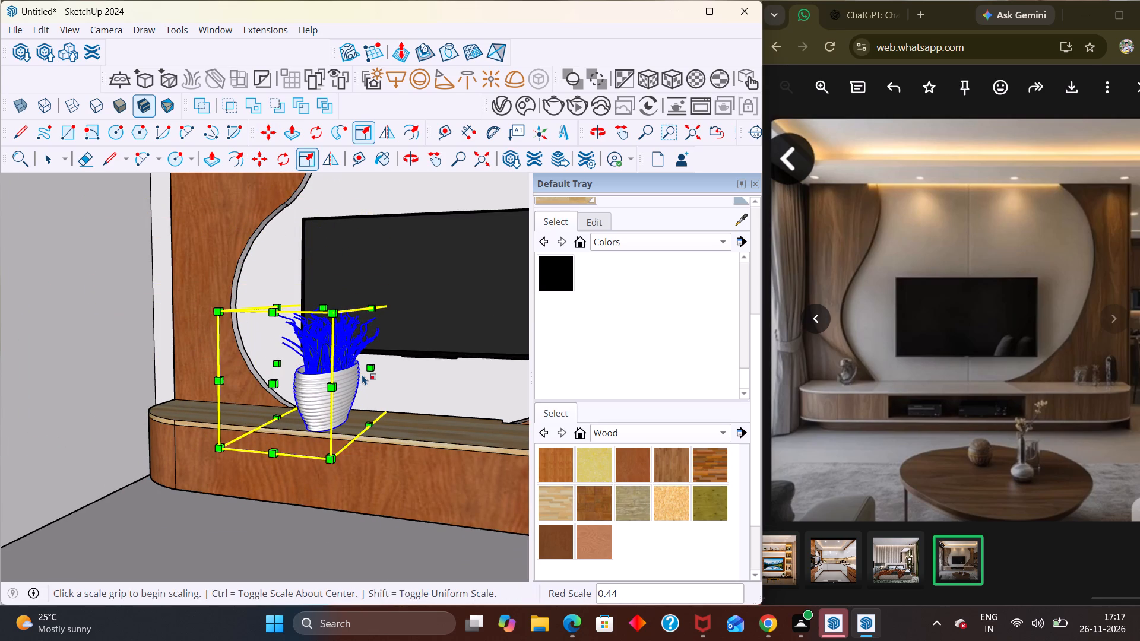
pyautogui.moveTo(362, 368); pyautogui.dragTo(349, 373)
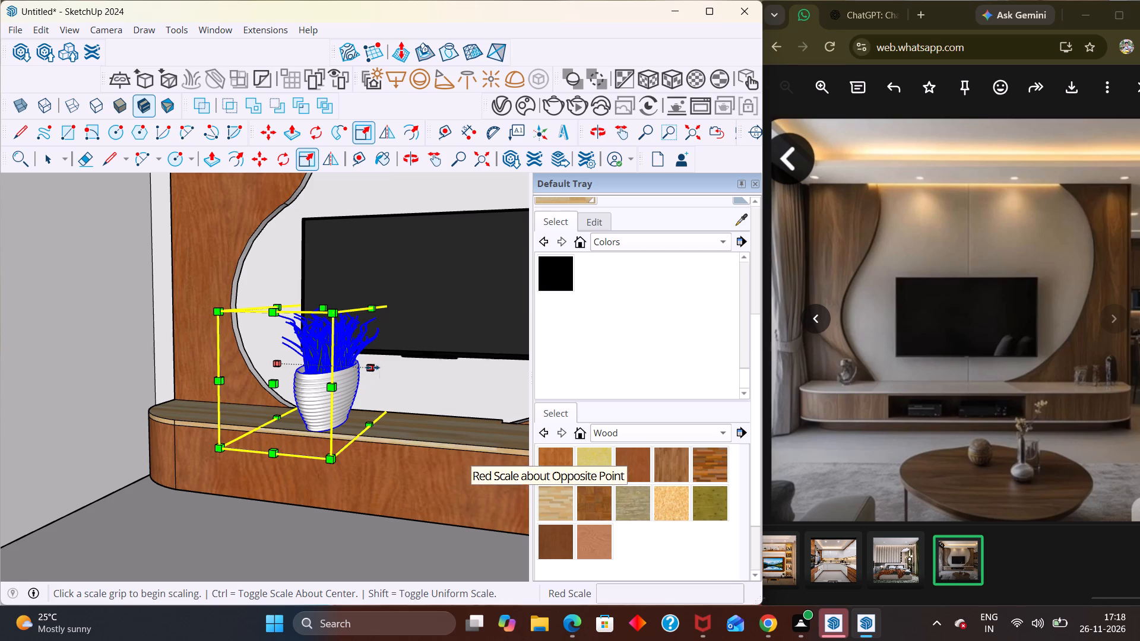
pyautogui.click(369, 368)
pyautogui.click(334, 397)
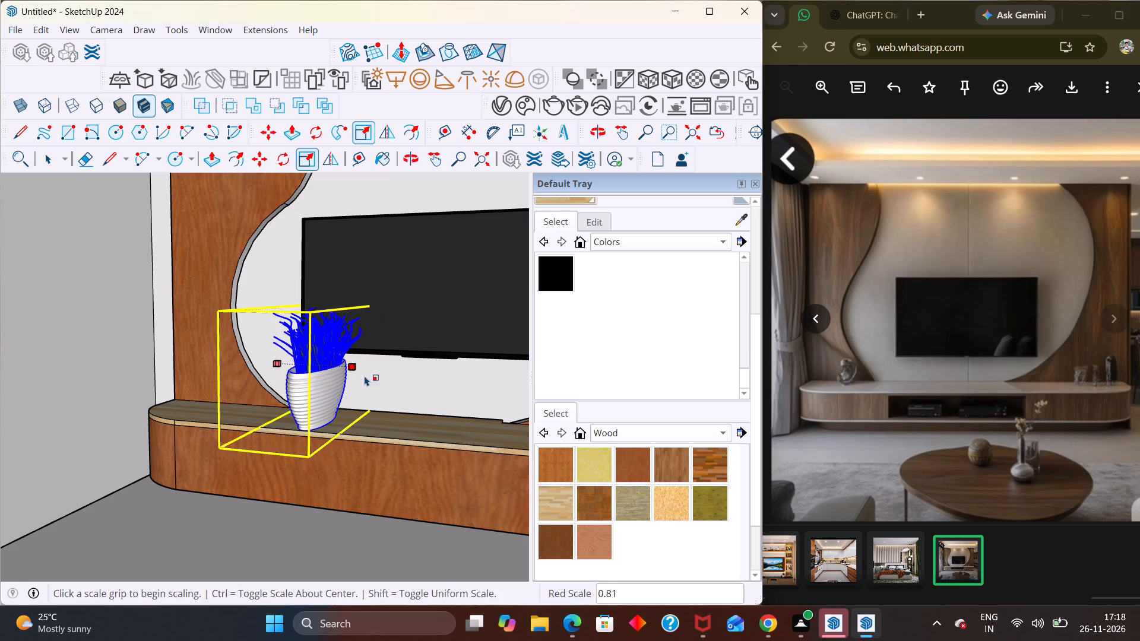
# Move the vase plant about 1' 10 13/16" forward from the wall, viewing it from above.
pyautogui.moveTo(365, 376); pyautogui.dragTo(363, 537, button='middle')
pyautogui.moveTo(337, 392); pyautogui.dragTo(353, 468, button='middle')
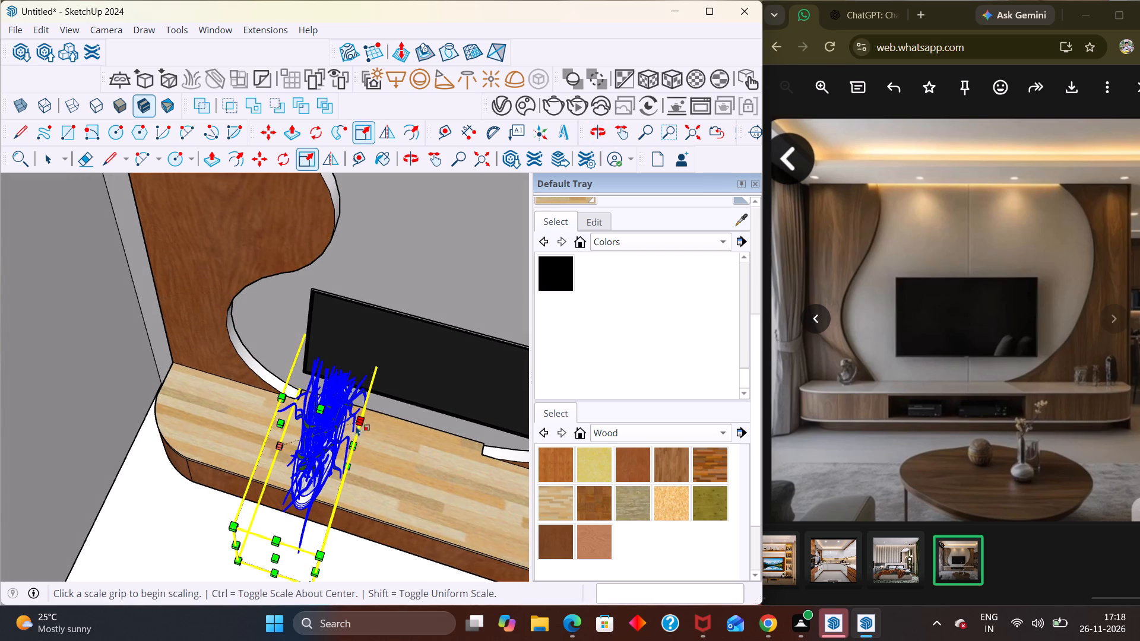
pyautogui.moveTo(376, 299); pyautogui.dragTo(340, 402, button='middle')
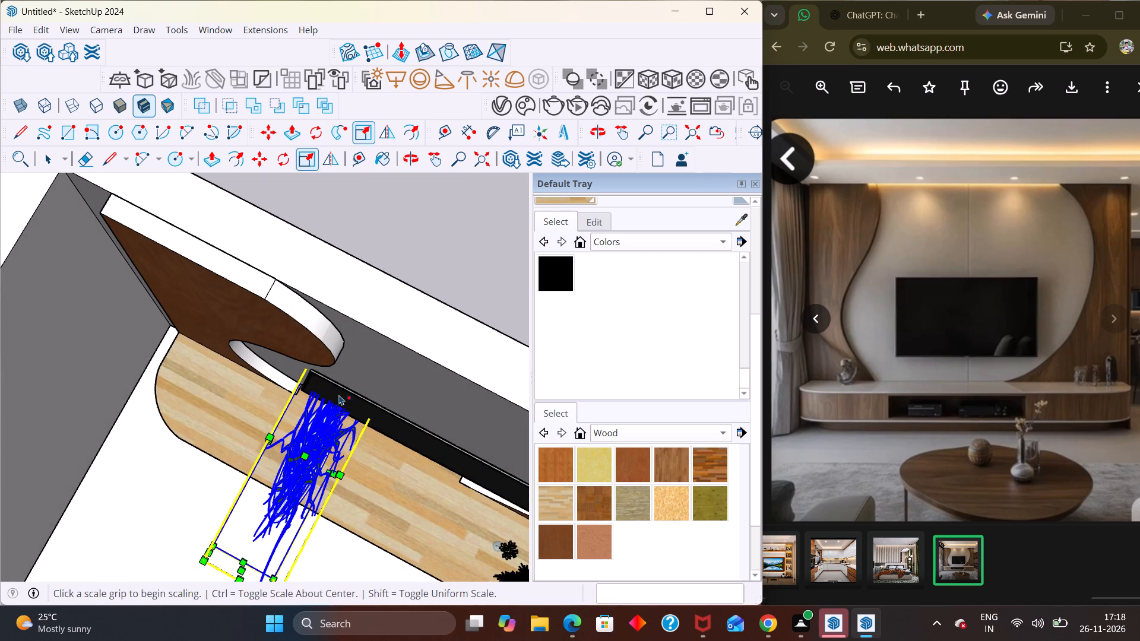
pyautogui.press('m')
pyautogui.click(321, 435)
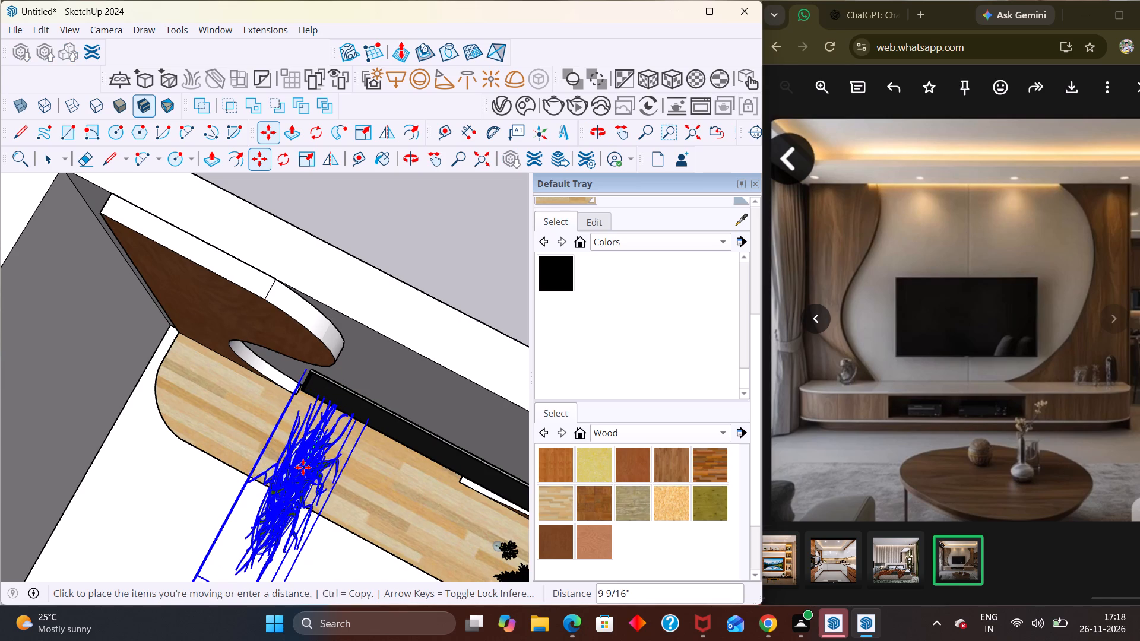
pyautogui.click(277, 512)
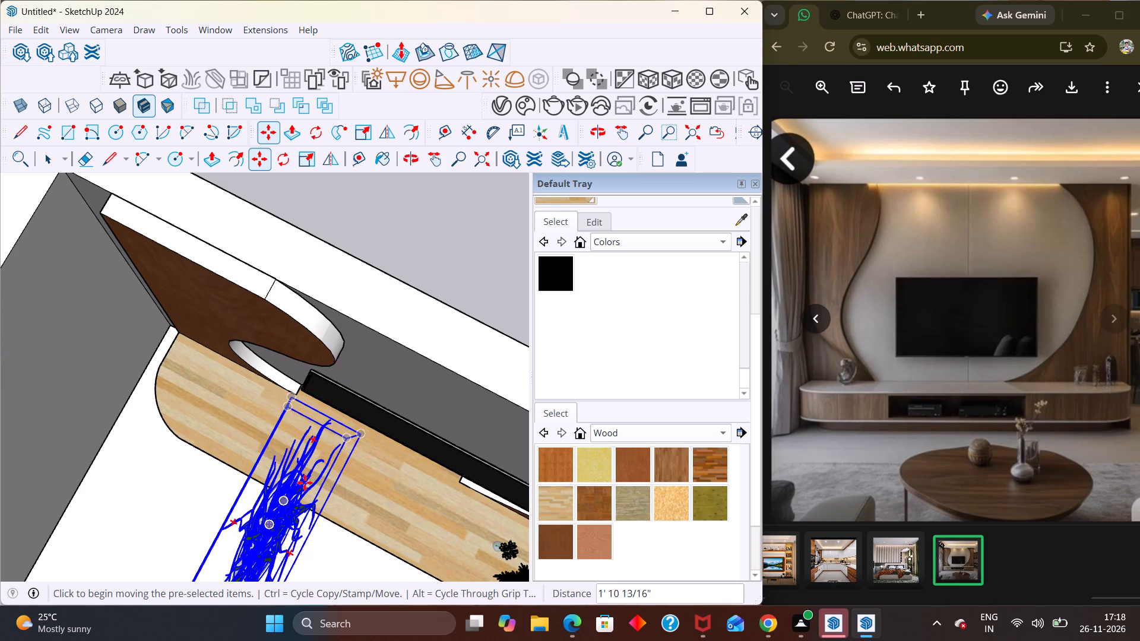
# Scale the vase plant's depth by about 0.49 along the green axis.
pyautogui.press('s')
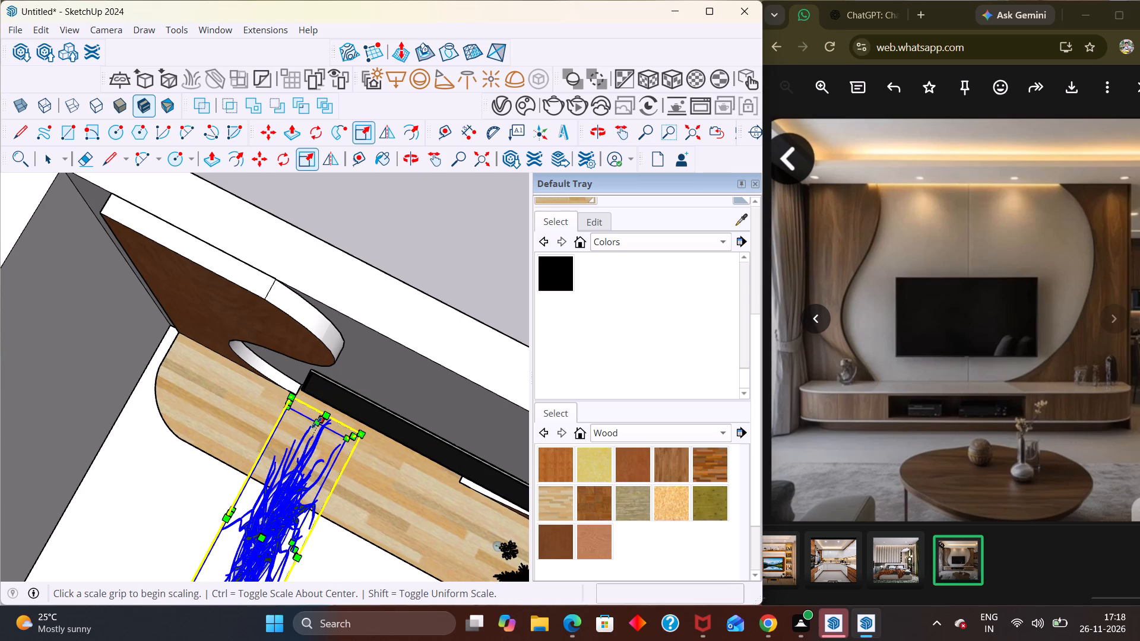
pyautogui.click(316, 423)
pyautogui.scroll(-4, 343, 391)
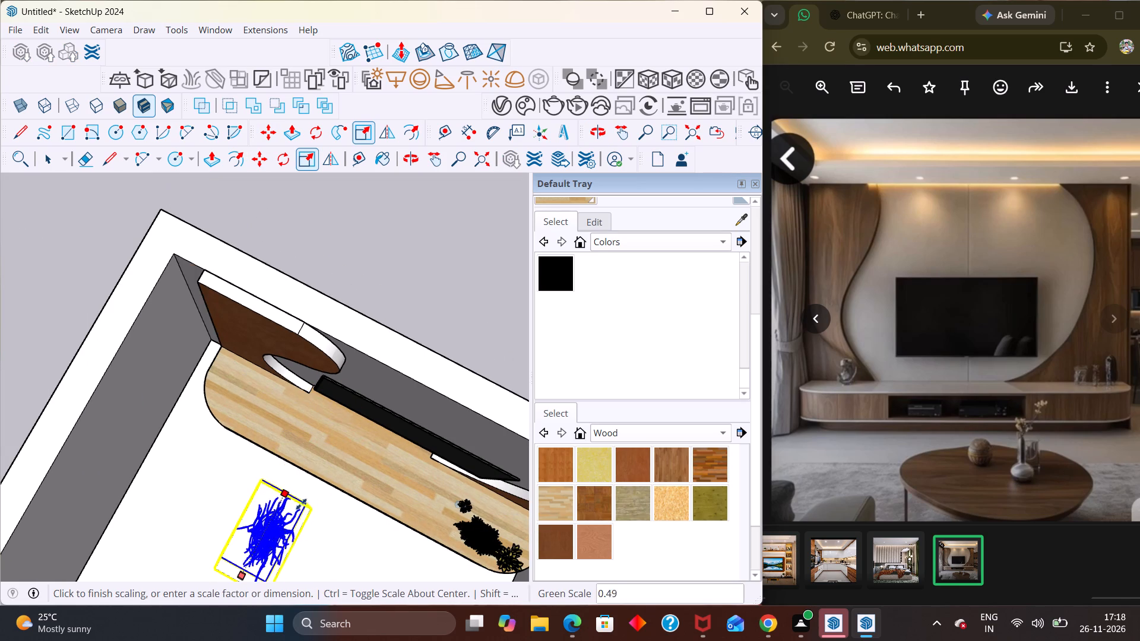
pyautogui.click(284, 526)
# Move the vase plant by its base corner back onto the console top near the rounded end.
pyautogui.scroll(-9, 310, 442)
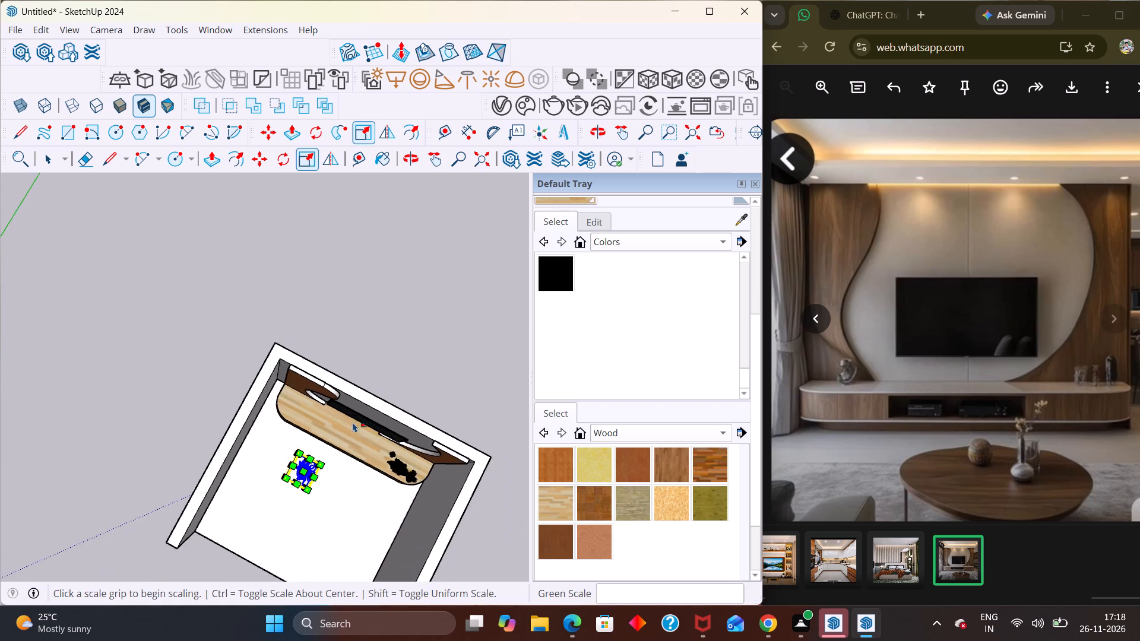
pyautogui.scroll(-1, 353, 422)
pyautogui.moveTo(308, 537); pyautogui.dragTo(350, 361, button='middle')
pyautogui.scroll(6, 342, 380)
pyautogui.moveTo(303, 506); pyautogui.dragTo(337, 346, button='middle')
pyautogui.scroll(2, 340, 391)
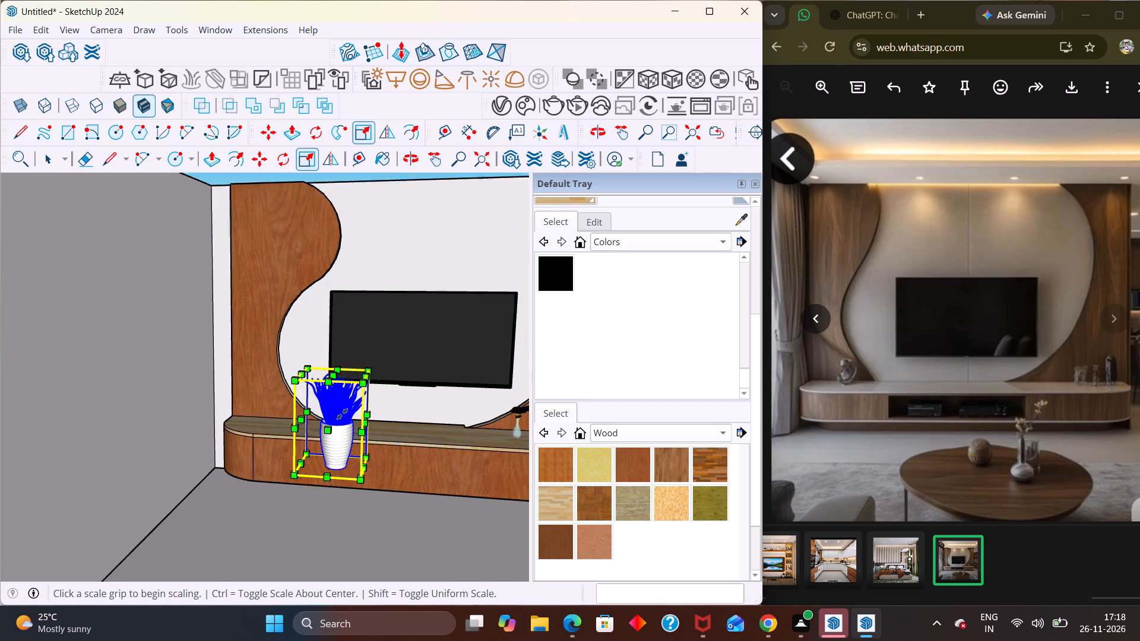
pyautogui.scroll(4, 342, 414)
pyautogui.moveTo(345, 435); pyautogui.dragTo(325, 445, button='middle')
pyautogui.middleClick(322, 445)
pyautogui.press('m')
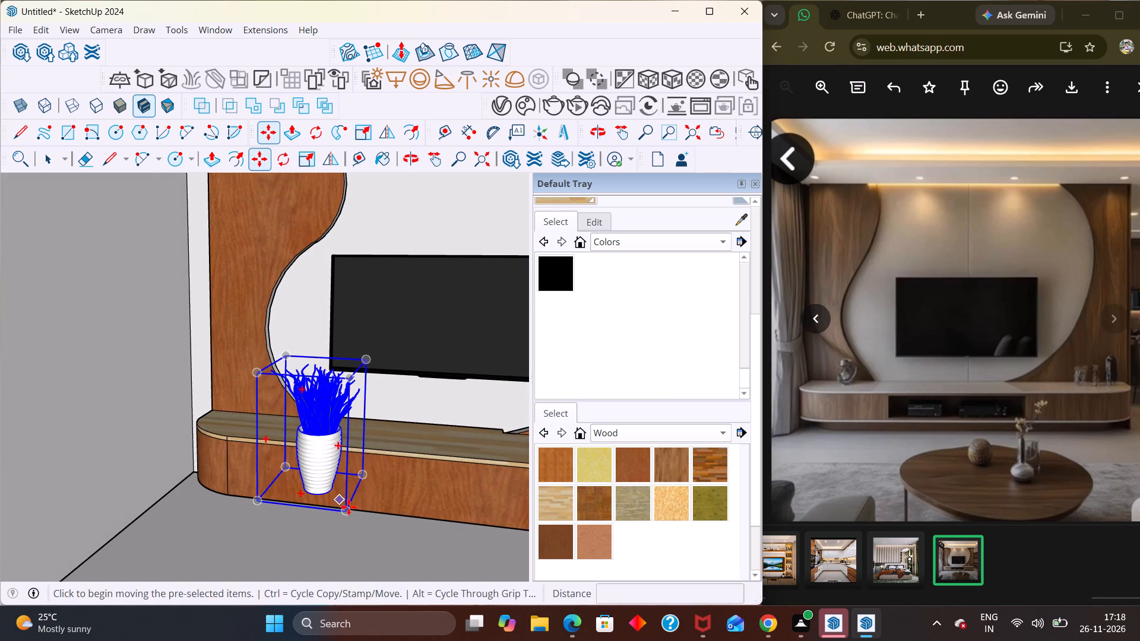
pyautogui.click(348, 514)
pyautogui.click(297, 442)
# Deselect the vase plant and examine its size and placement against the whole TV wall and the other decorations.
pyautogui.scroll(-2, 297, 402)
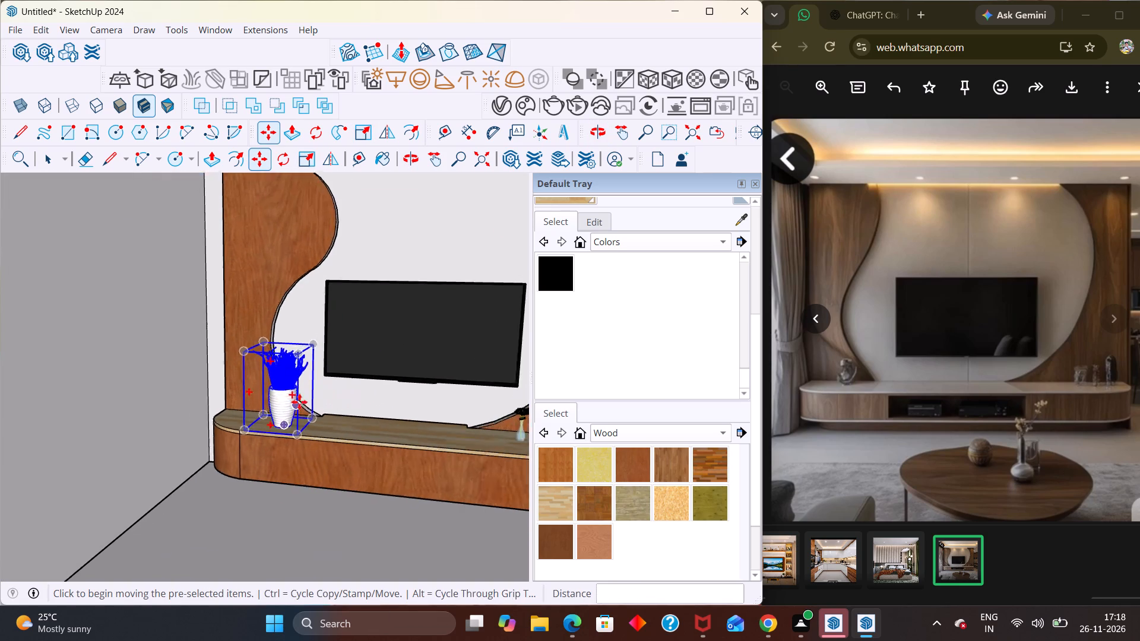
pyautogui.scroll(-9, 299, 402)
pyautogui.press('space')
pyautogui.click(370, 252)
pyautogui.moveTo(295, 461); pyautogui.dragTo(375, 373, button='middle')
pyautogui.scroll(3, 371, 383)
pyautogui.moveTo(277, 412); pyautogui.dragTo(280, 450, button='middle')
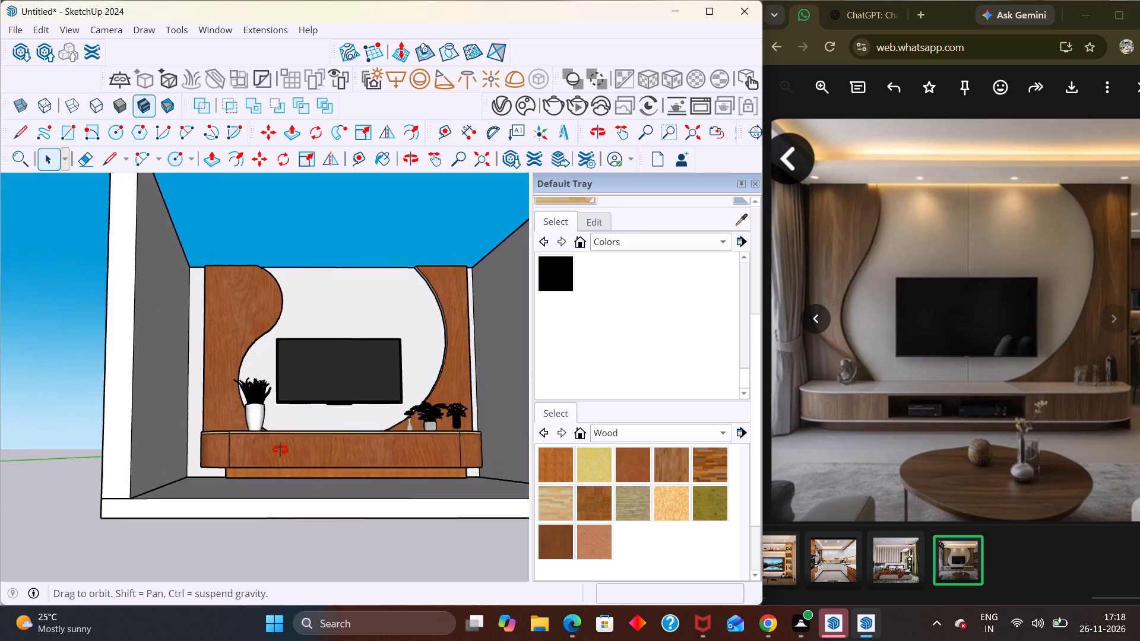
pyautogui.moveTo(280, 450); pyautogui.dragTo(233, 370, button='middle')
pyautogui.scroll(5, 249, 516)
pyautogui.moveTo(254, 404); pyautogui.dragTo(246, 485, button='middle')
pyautogui.scroll(2, 248, 493)
pyautogui.scroll(-11, 265, 322)
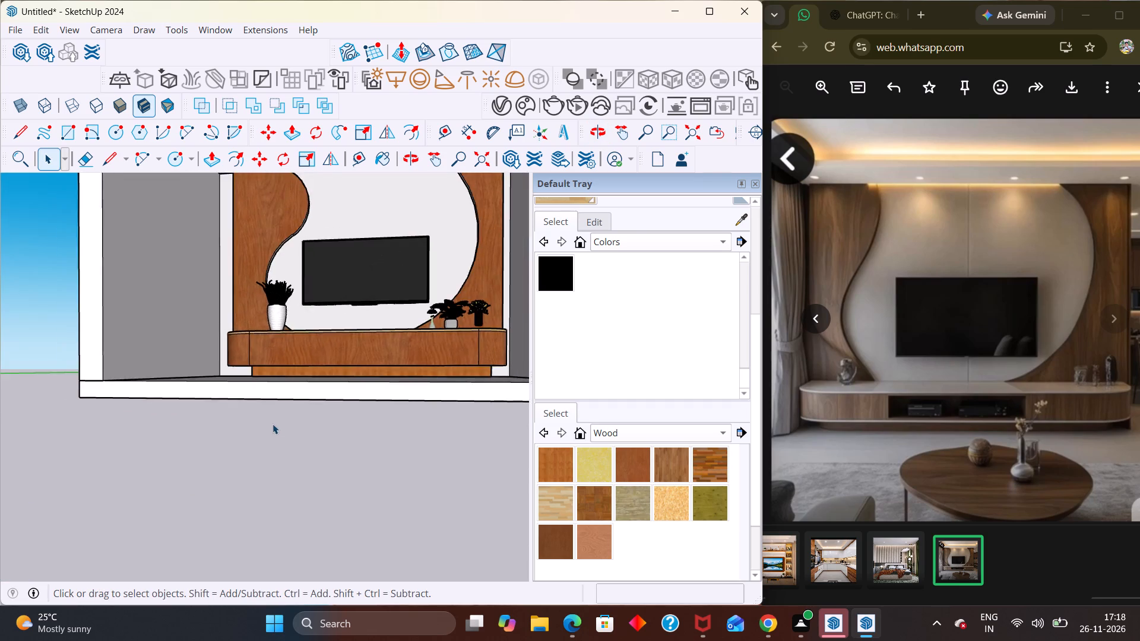
pyautogui.scroll(-10, 273, 424)
pyautogui.scroll(14, 259, 302)
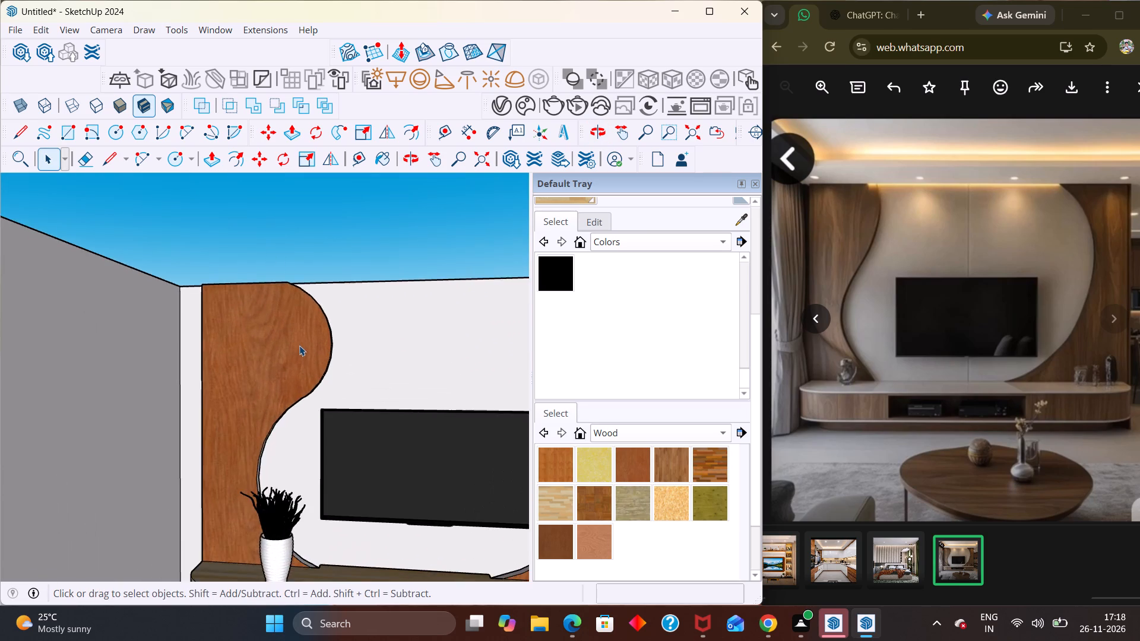
pyautogui.scroll(-7, 308, 400)
pyautogui.scroll(1, 313, 401)
pyautogui.scroll(-4, 319, 405)
pyautogui.moveTo(369, 417); pyautogui.dragTo(400, 413, button='middle')
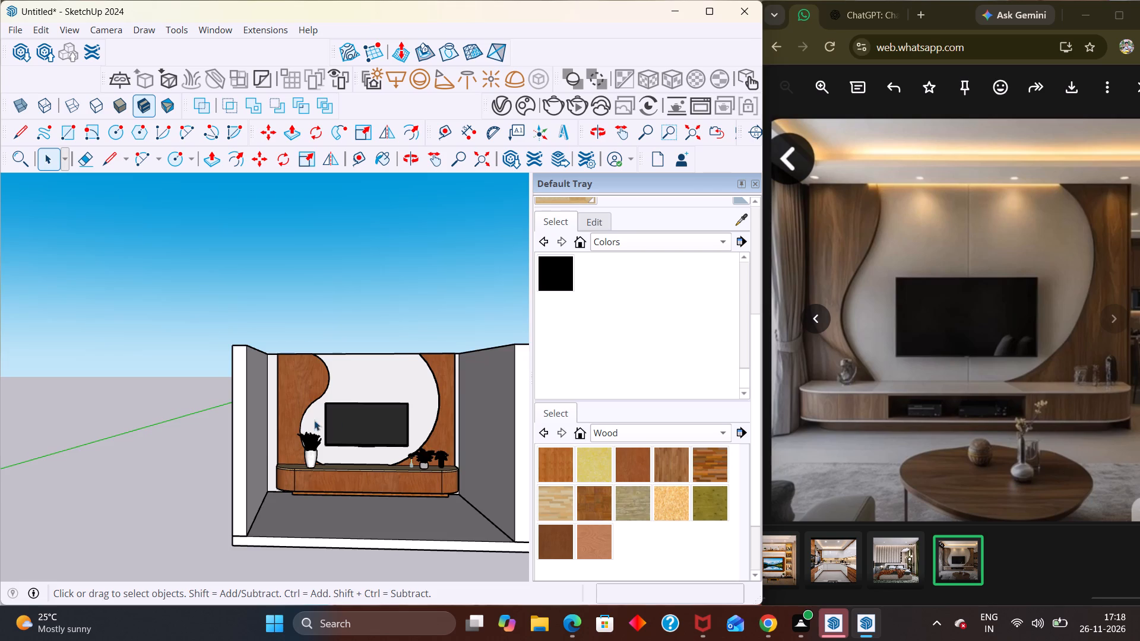
# Scale the vase plant's height by about 0.90, narrow it slightly along red, scale its height again by about 0.89, and deselect it.
pyautogui.scroll(14, 310, 420)
pyautogui.moveTo(326, 463); pyautogui.dragTo(314, 509, button='middle')
pyautogui.click(294, 512)
pyautogui.scroll(-4, 307, 463)
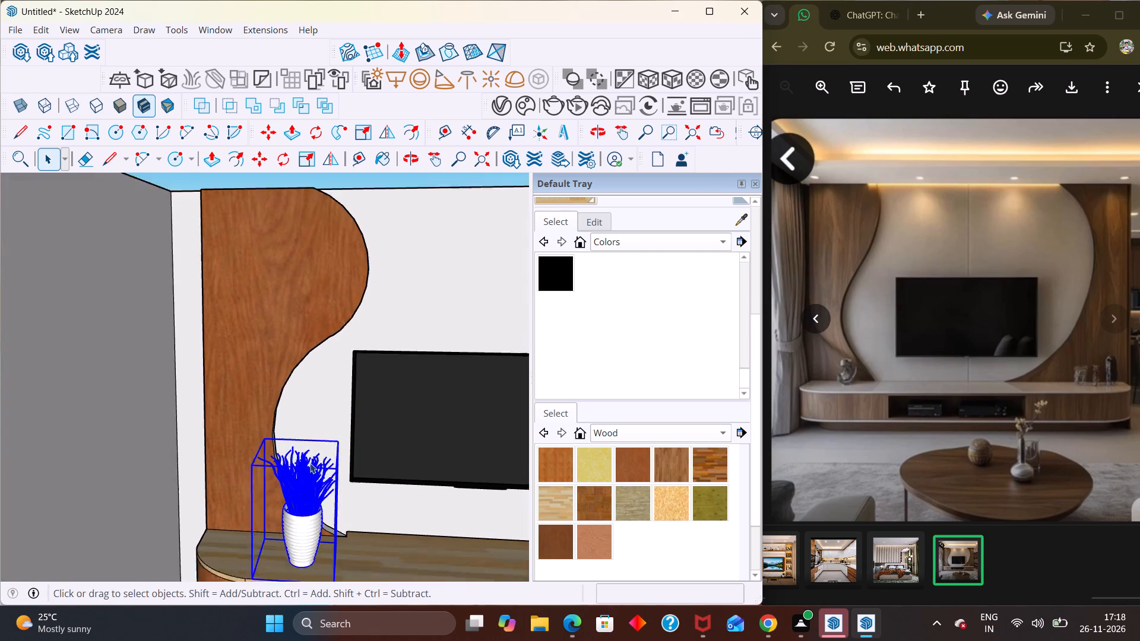
pyautogui.scroll(-1, 310, 463)
pyautogui.press('s')
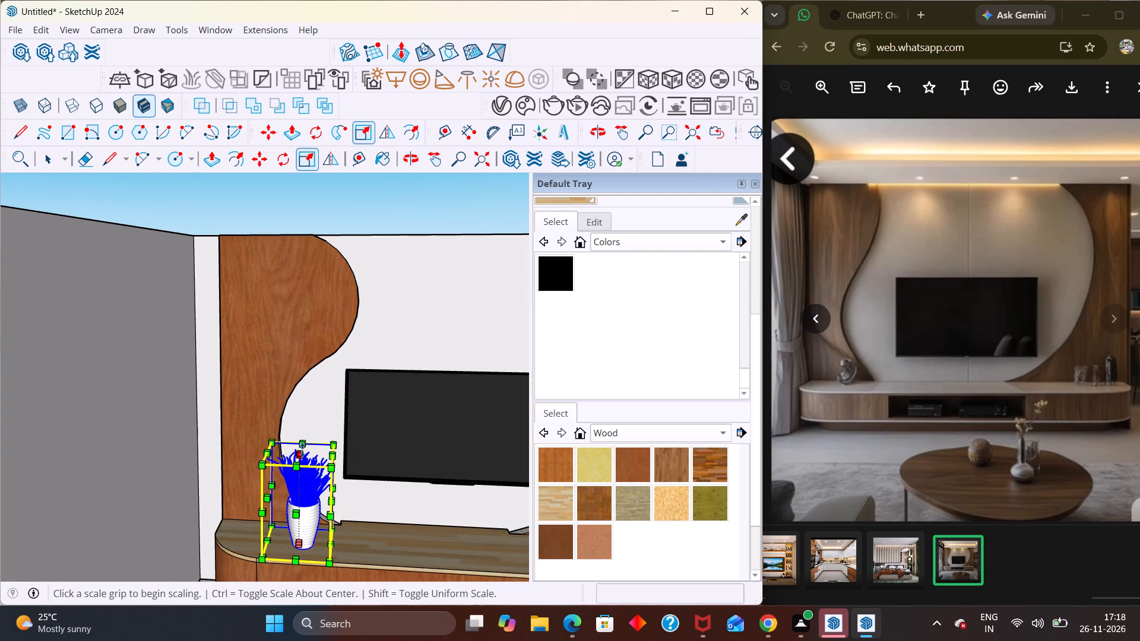
pyautogui.click(302, 450)
pyautogui.click(307, 464)
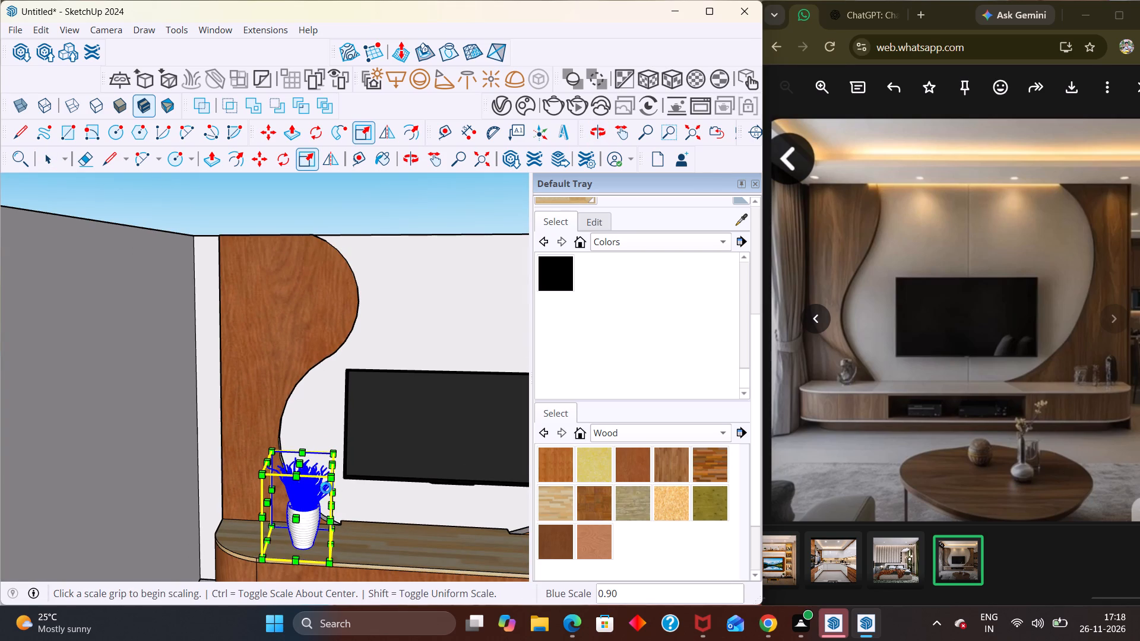
pyautogui.moveTo(334, 498); pyautogui.dragTo(292, 509, button='middle')
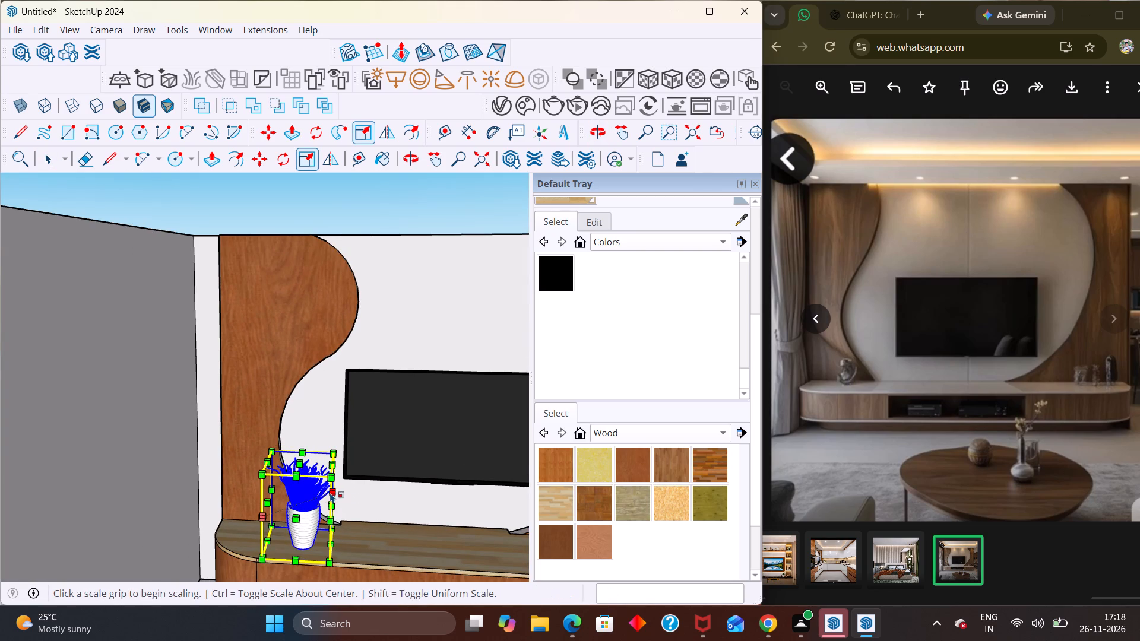
pyautogui.click(334, 493)
pyautogui.click(331, 491)
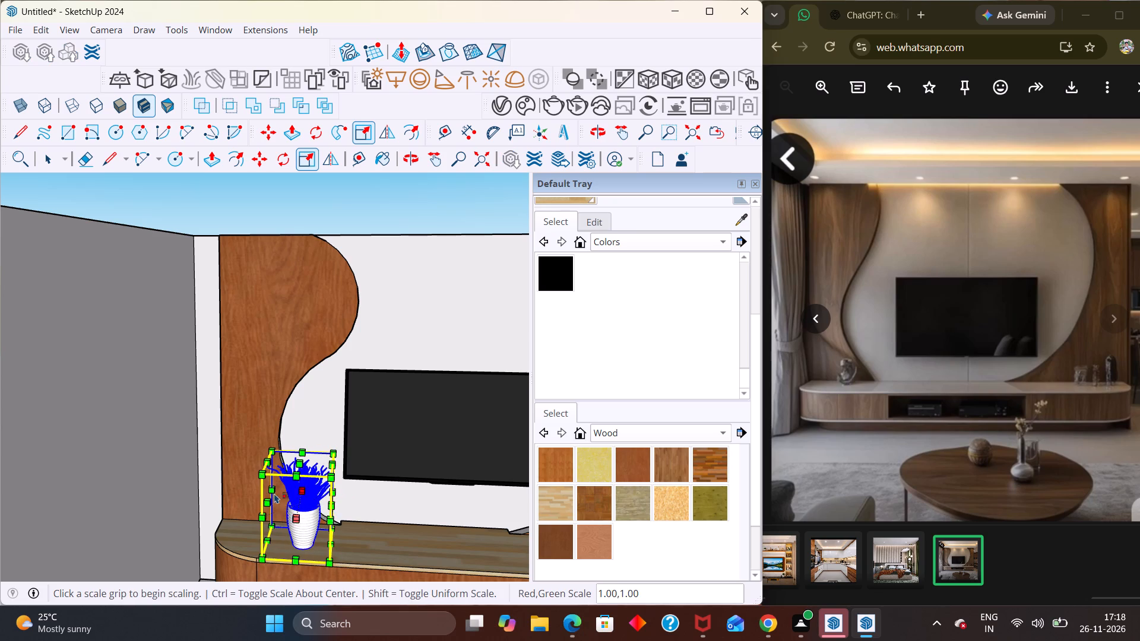
pyautogui.click(274, 503)
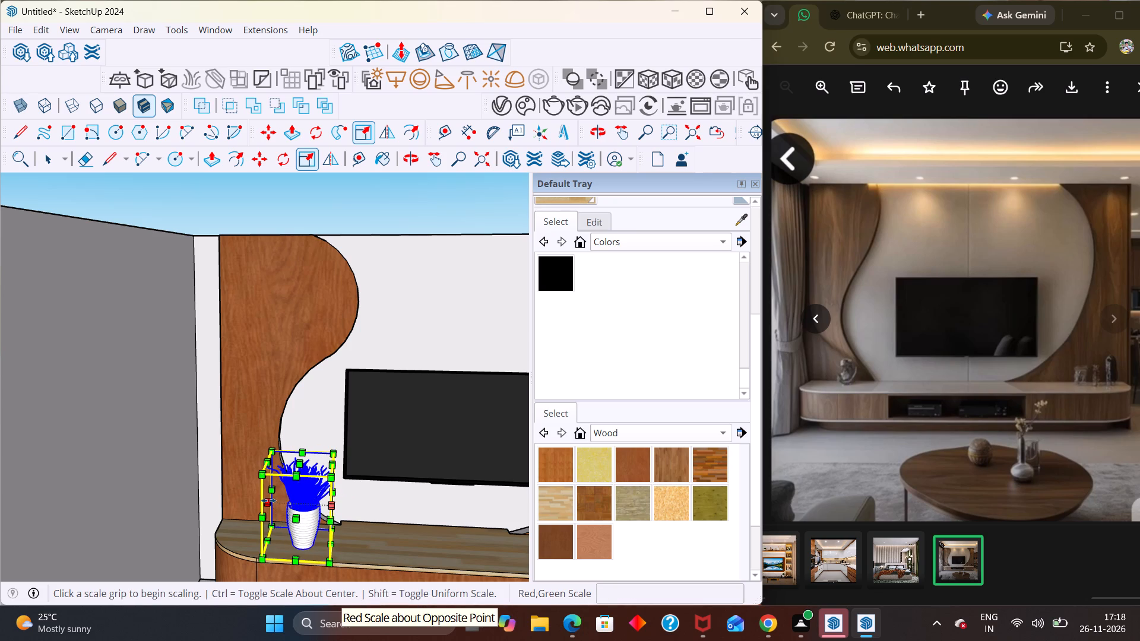
pyautogui.click(268, 500)
pyautogui.click(277, 503)
pyautogui.click(310, 465)
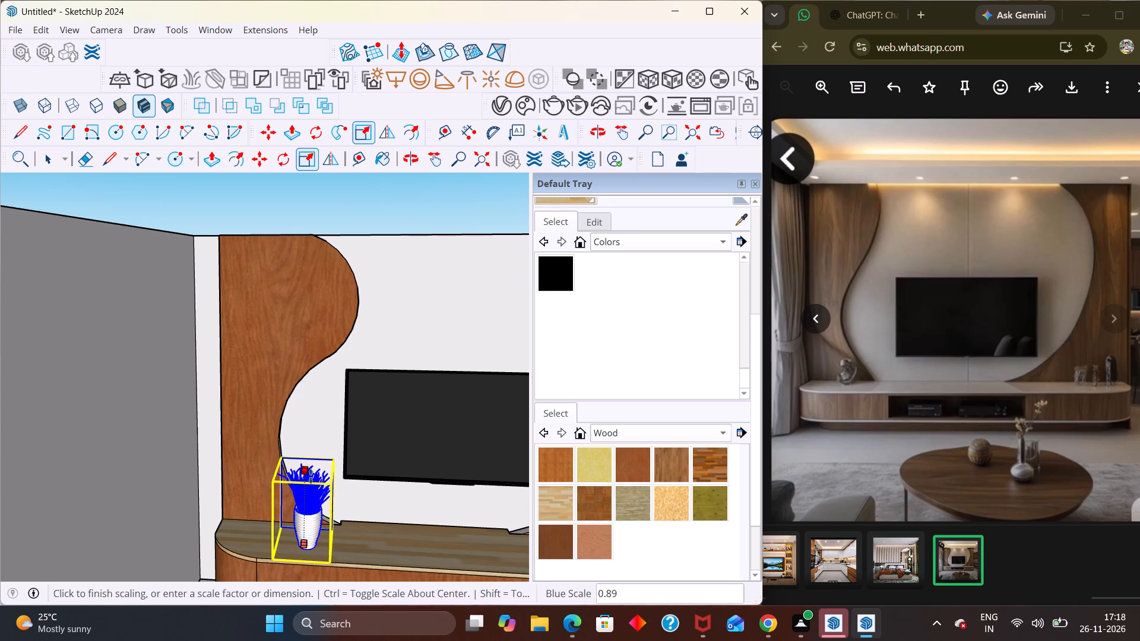
pyautogui.click(313, 479)
pyautogui.scroll(-5, 303, 451)
pyautogui.press('space')
pyautogui.click(357, 252)
# Move the vase plant slightly along the console top toward the rounded end, and deselect it.
pyautogui.scroll(2, 315, 509)
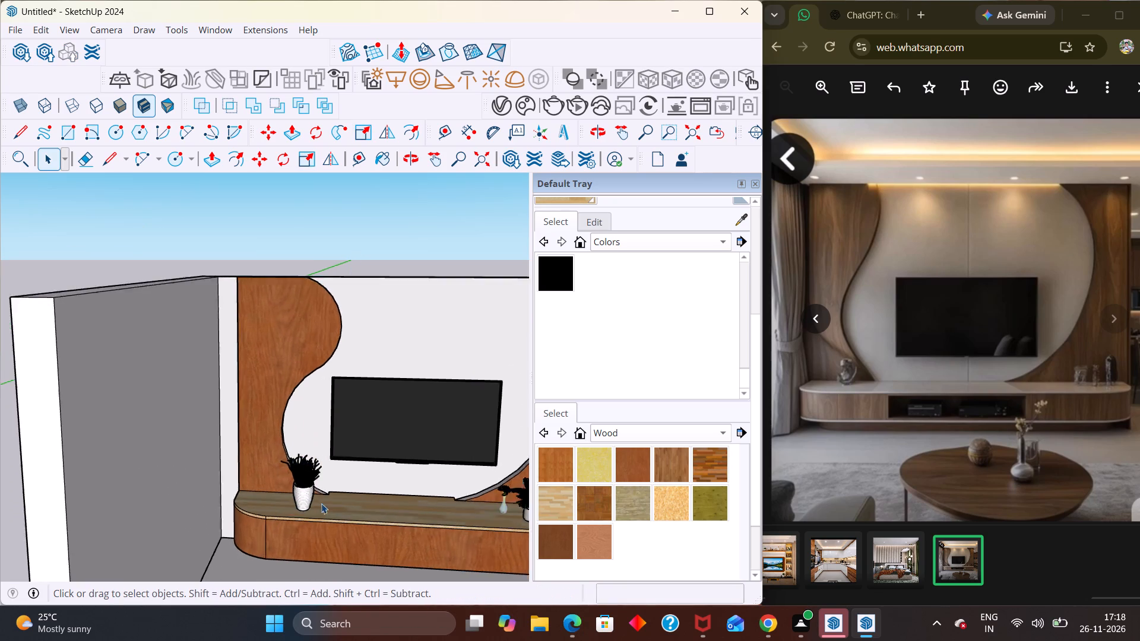
pyautogui.scroll(5, 321, 503)
pyautogui.click(326, 513)
pyautogui.press('m')
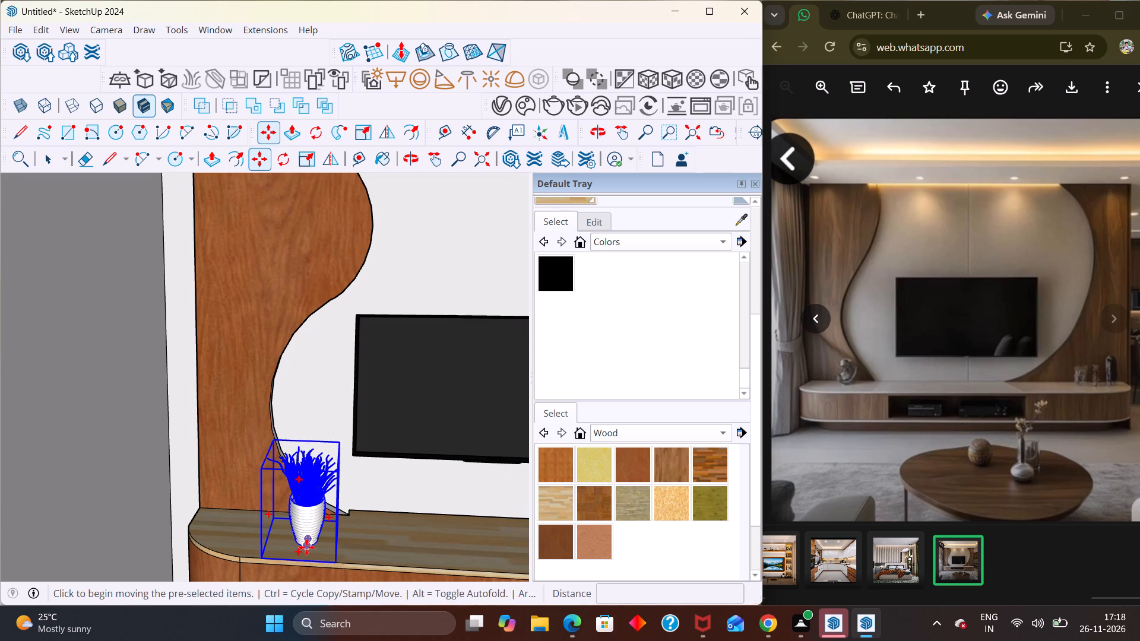
pyautogui.click(306, 547)
pyautogui.click(290, 548)
pyautogui.scroll(-10, 272, 513)
pyautogui.press('space')
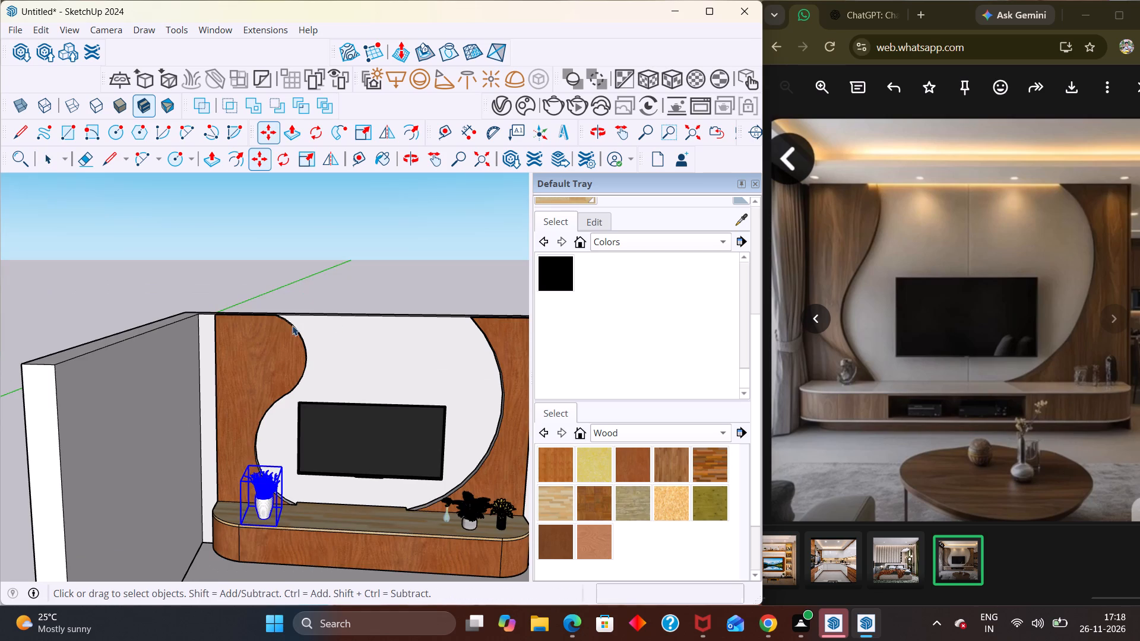
pyautogui.click(306, 278)
# Move the vase plant about 10 inches along the red axis toward the console's rounded end, and deselect it.
pyautogui.scroll(2, 270, 460)
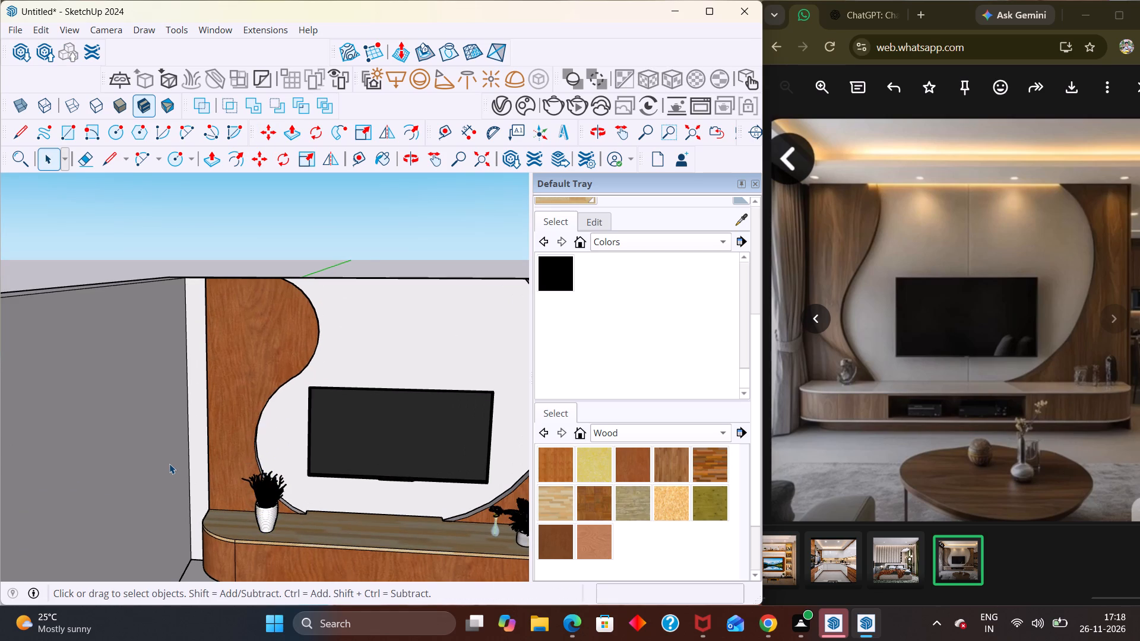
pyautogui.moveTo(287, 548); pyautogui.dragTo(121, 515, button='middle')
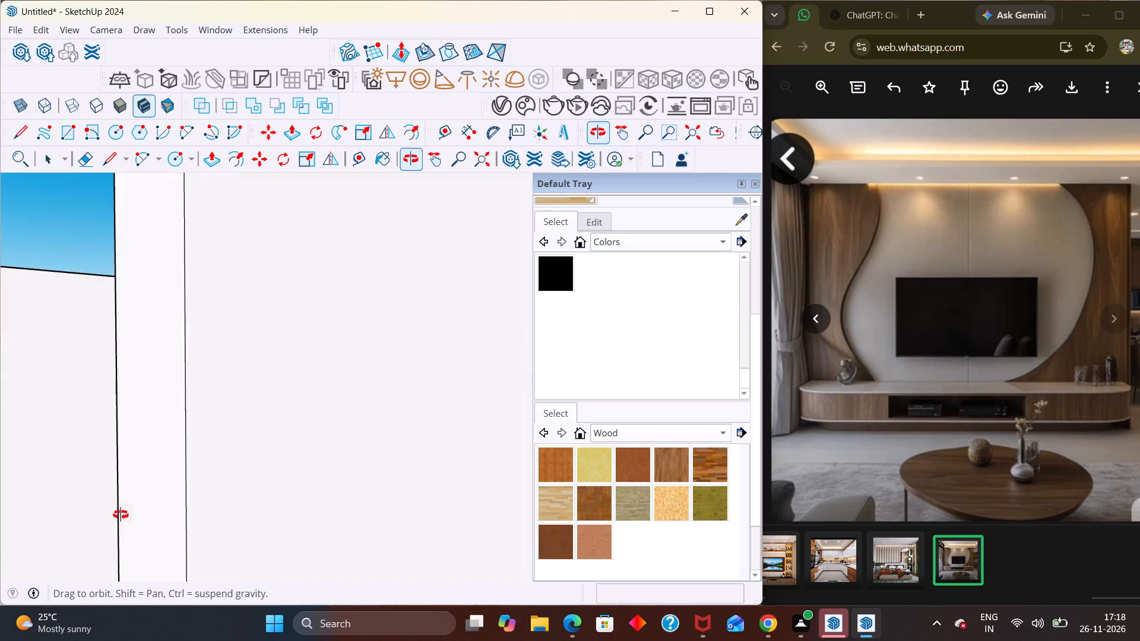
pyautogui.moveTo(121, 515); pyautogui.dragTo(275, 526, button='middle')
pyautogui.scroll(4, 286, 525)
pyautogui.click(264, 529)
pyautogui.press('m')
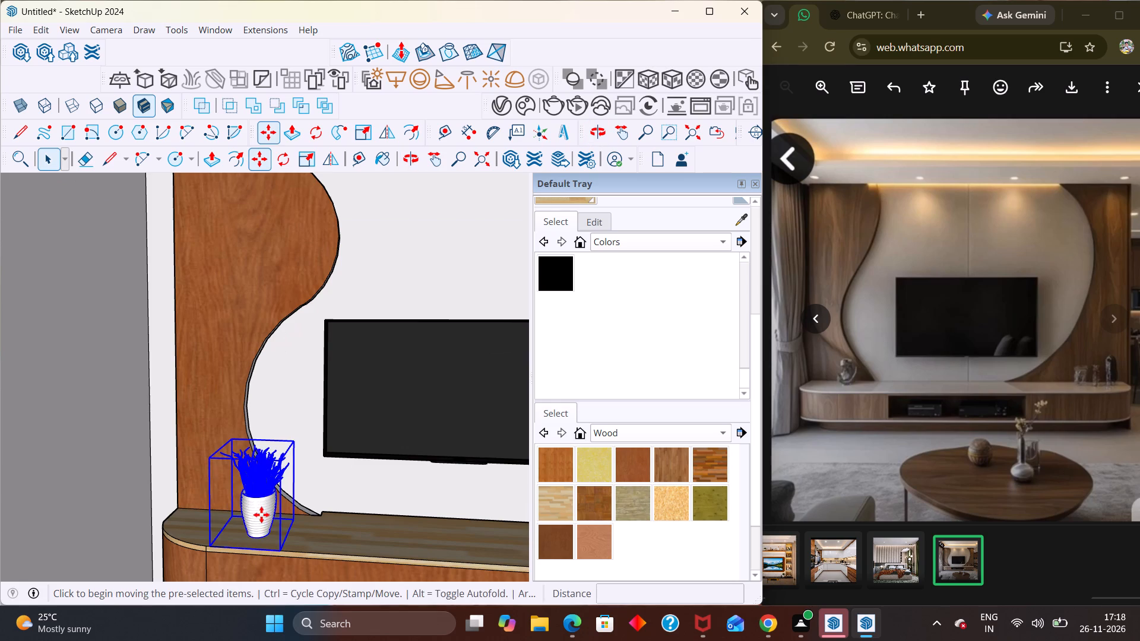
pyautogui.click(256, 521)
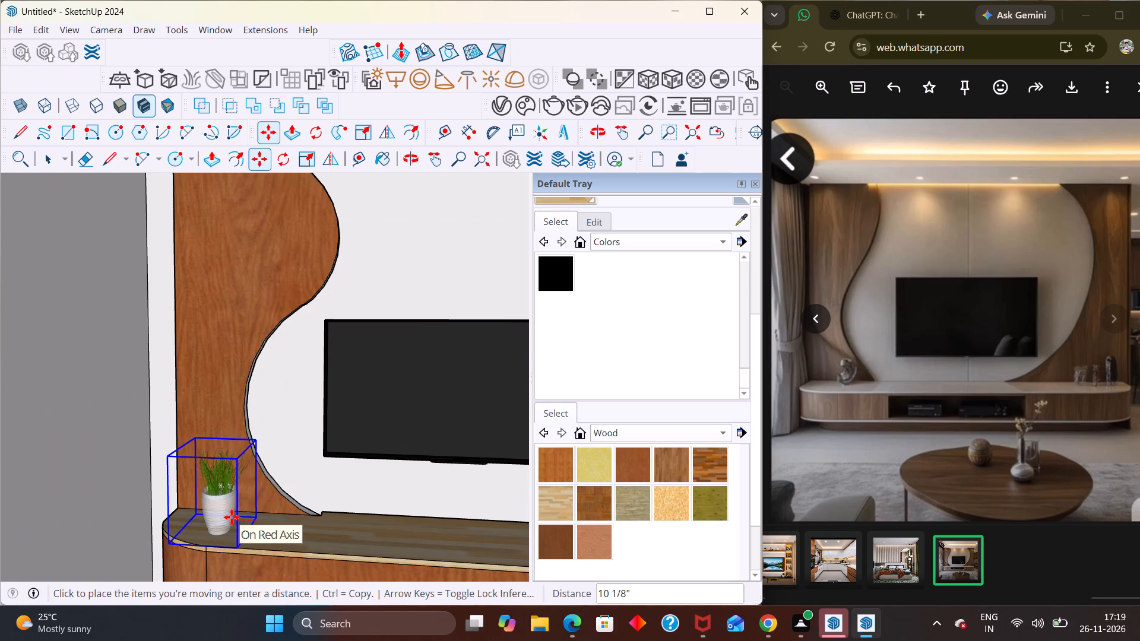
pyautogui.click(233, 517)
pyautogui.scroll(-10, 233, 491)
pyautogui.press('space')
pyautogui.click(294, 256)
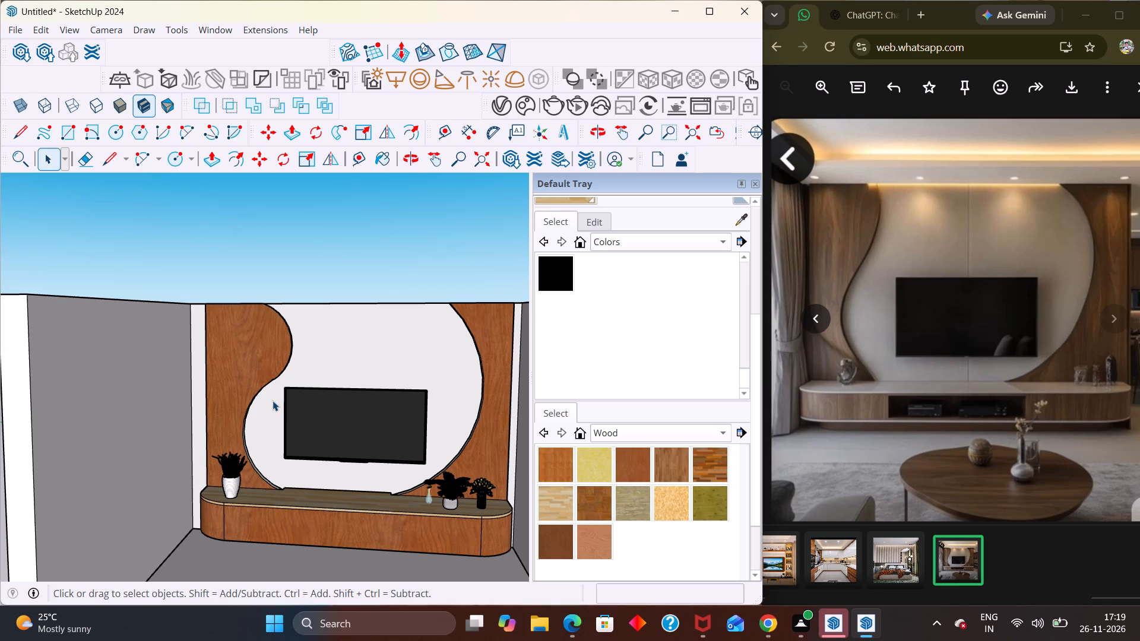
# Open the room group for editing and select its floor face.
pyautogui.scroll(-3, 248, 329)
pyautogui.moveTo(273, 341); pyautogui.dragTo(309, 461, button='middle')
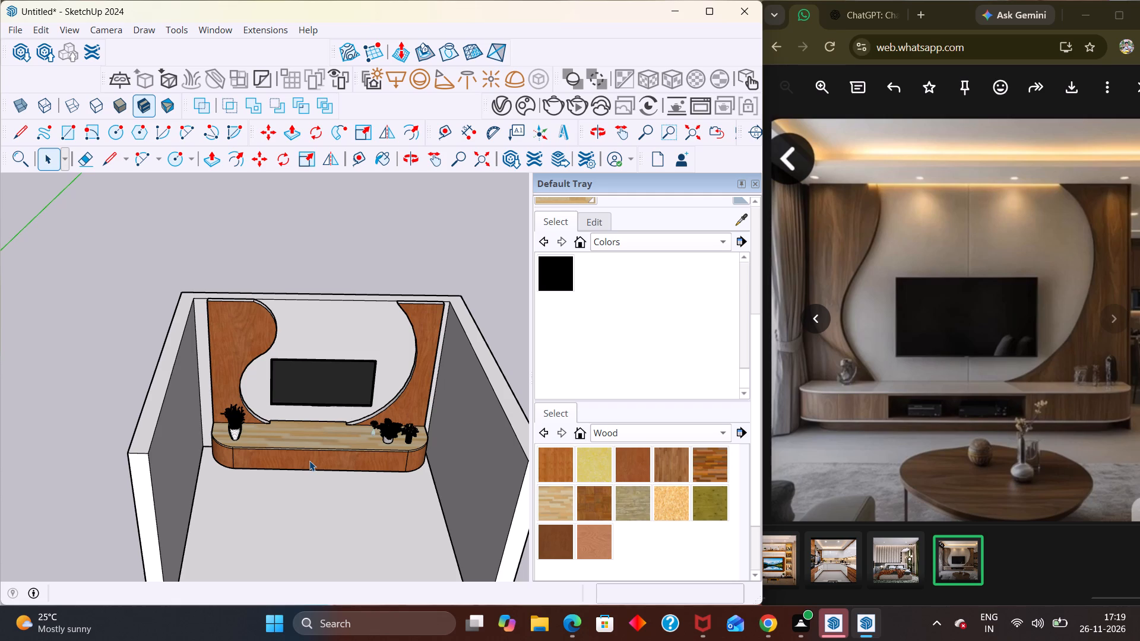
pyautogui.scroll(-9, 366, 391)
pyautogui.click(353, 518)
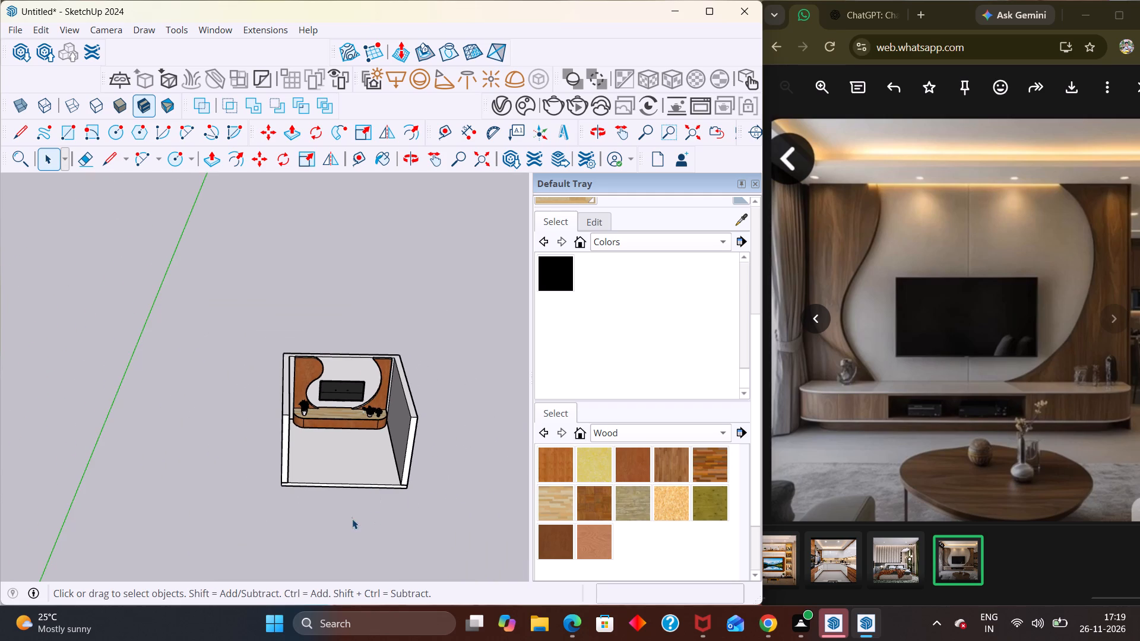
pyautogui.middleClick(319, 521)
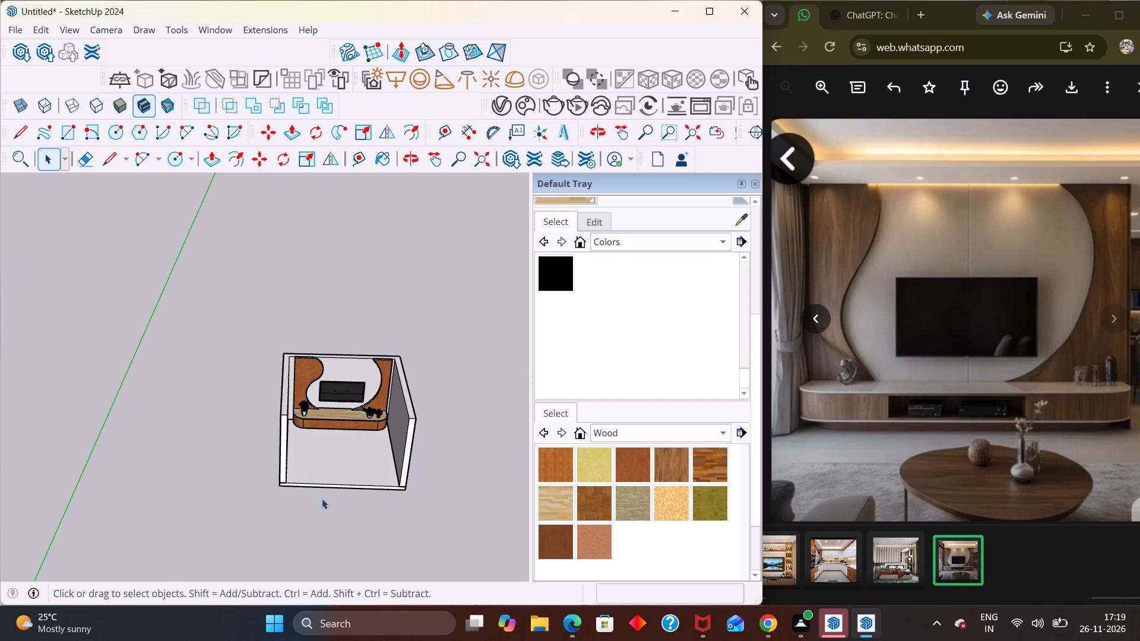
pyautogui.scroll(4, 348, 441)
pyautogui.scroll(1, 337, 493)
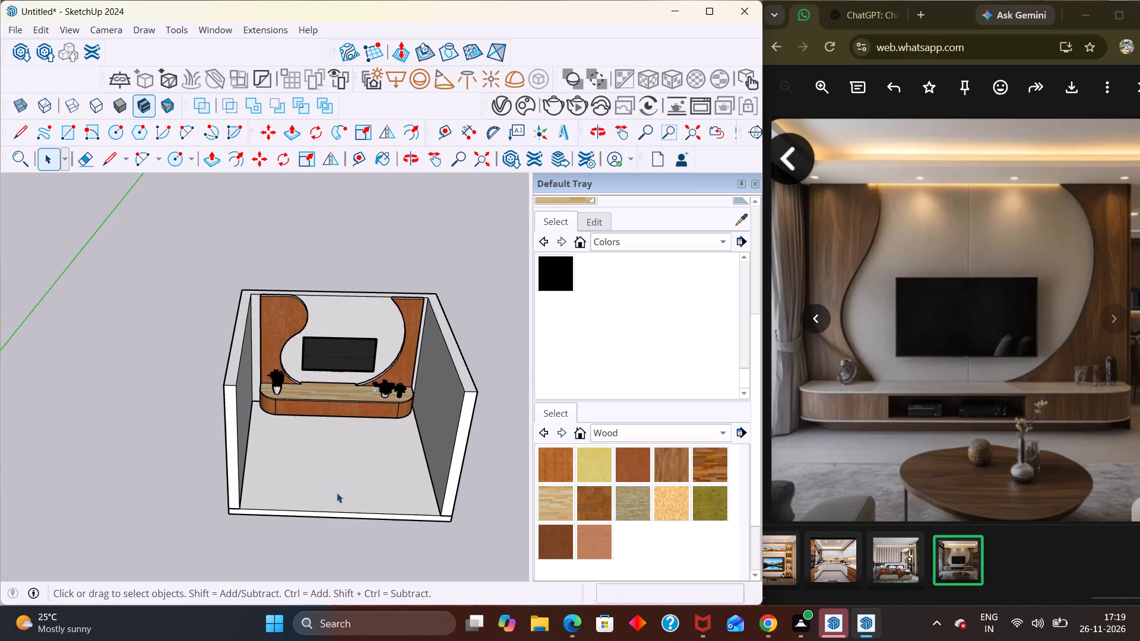
pyautogui.doubleClick(325, 490)
pyautogui.click(319, 483)
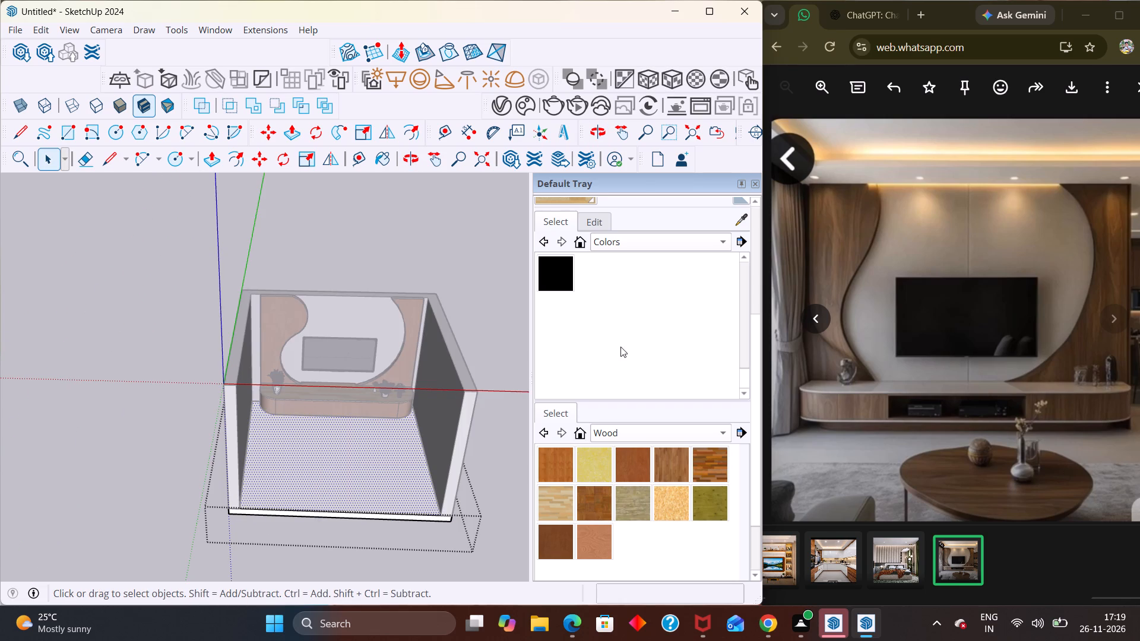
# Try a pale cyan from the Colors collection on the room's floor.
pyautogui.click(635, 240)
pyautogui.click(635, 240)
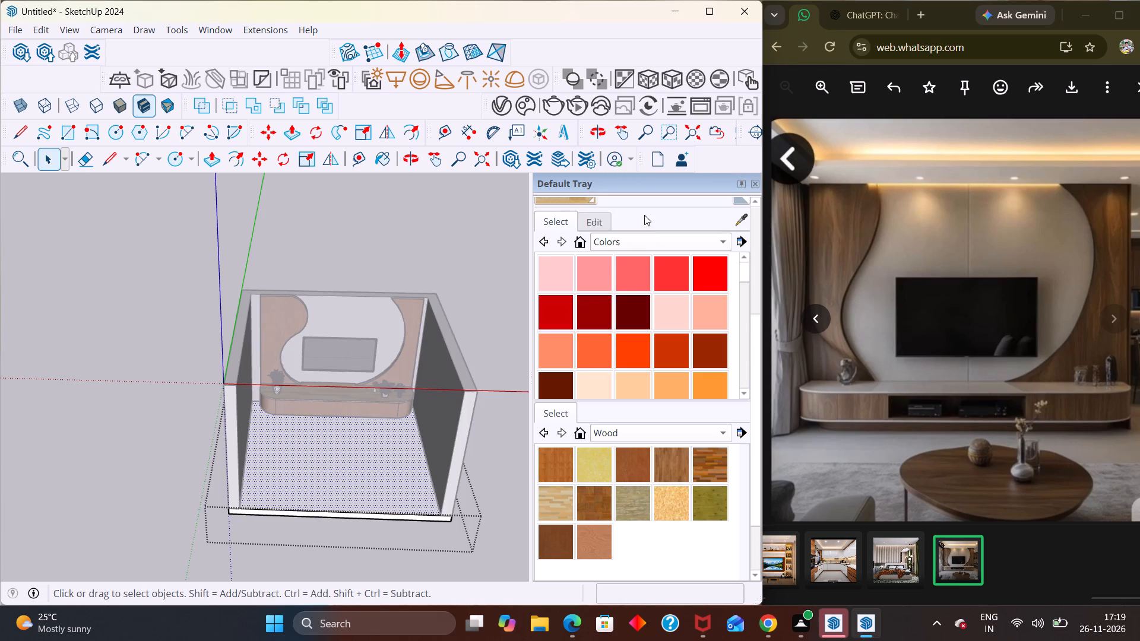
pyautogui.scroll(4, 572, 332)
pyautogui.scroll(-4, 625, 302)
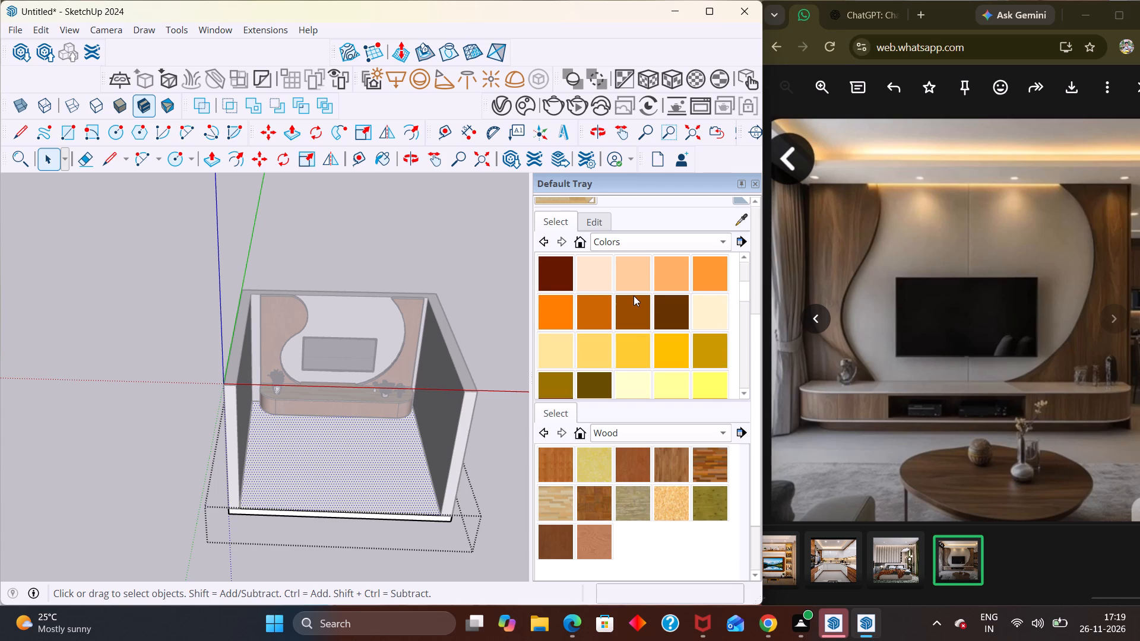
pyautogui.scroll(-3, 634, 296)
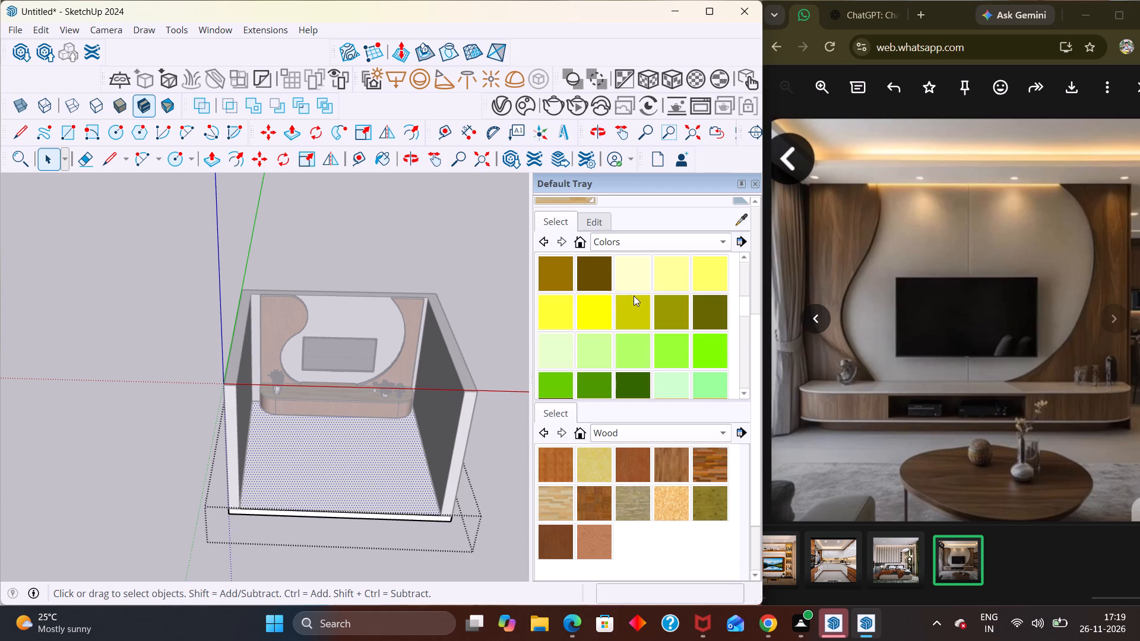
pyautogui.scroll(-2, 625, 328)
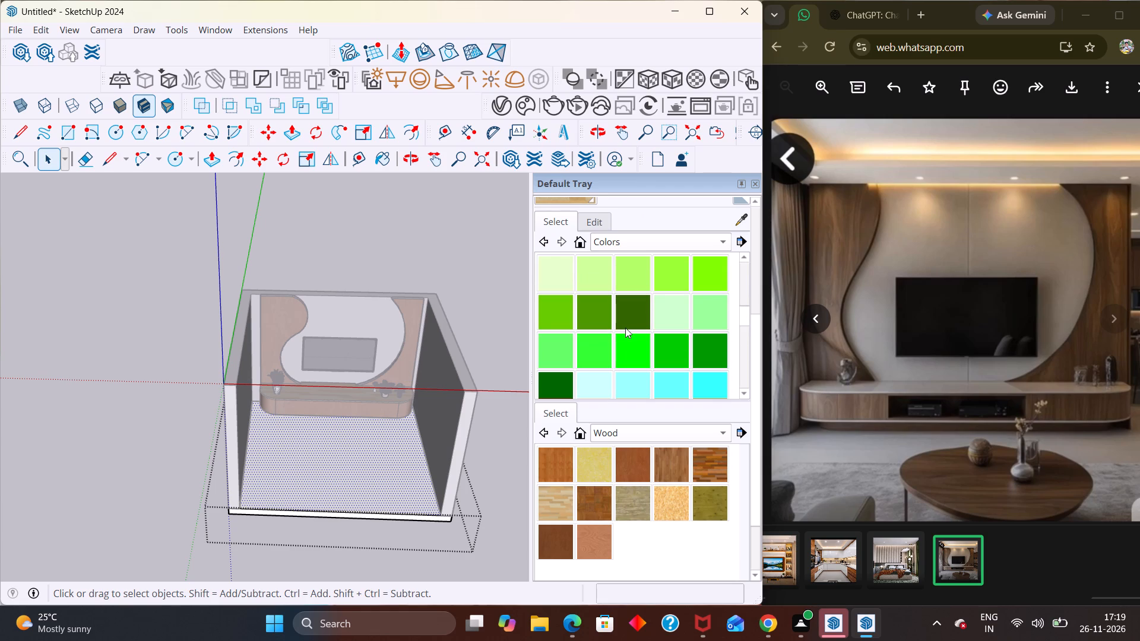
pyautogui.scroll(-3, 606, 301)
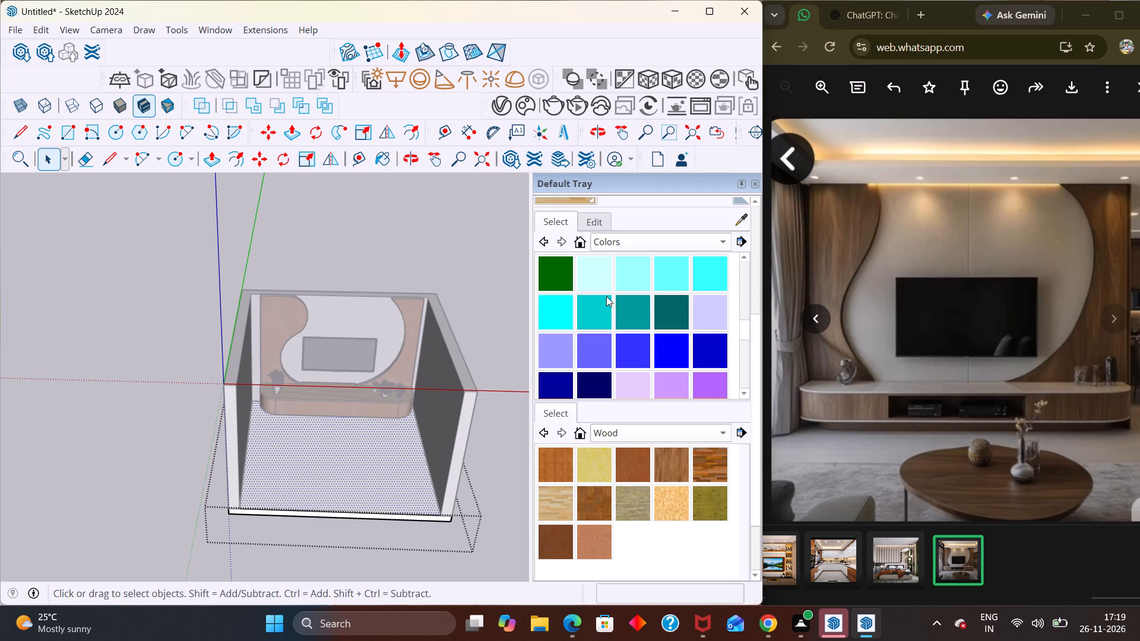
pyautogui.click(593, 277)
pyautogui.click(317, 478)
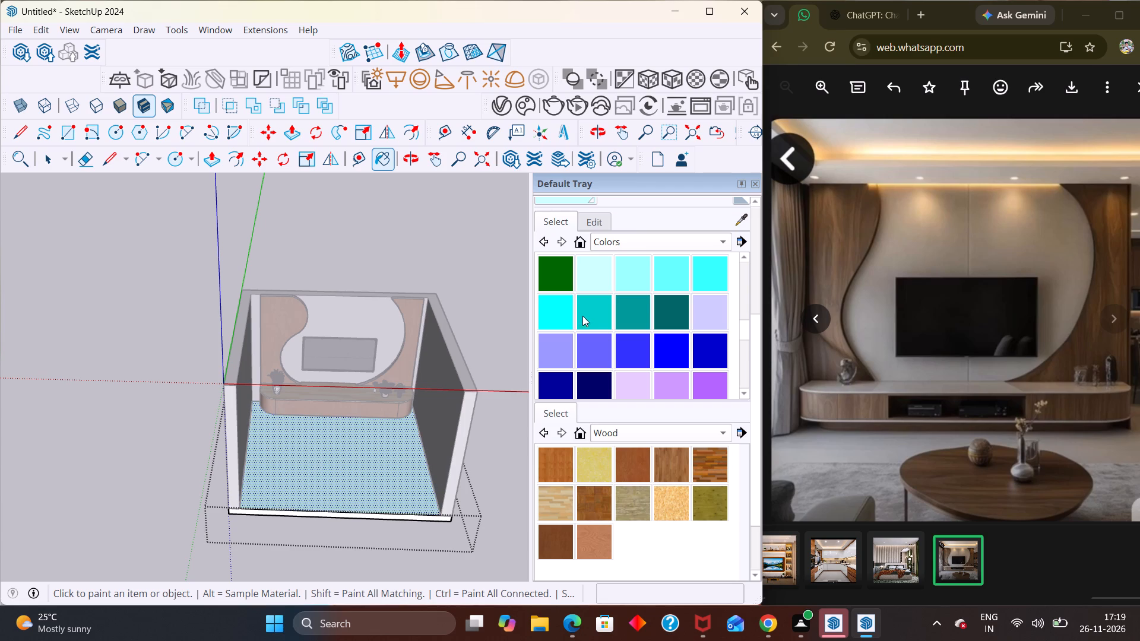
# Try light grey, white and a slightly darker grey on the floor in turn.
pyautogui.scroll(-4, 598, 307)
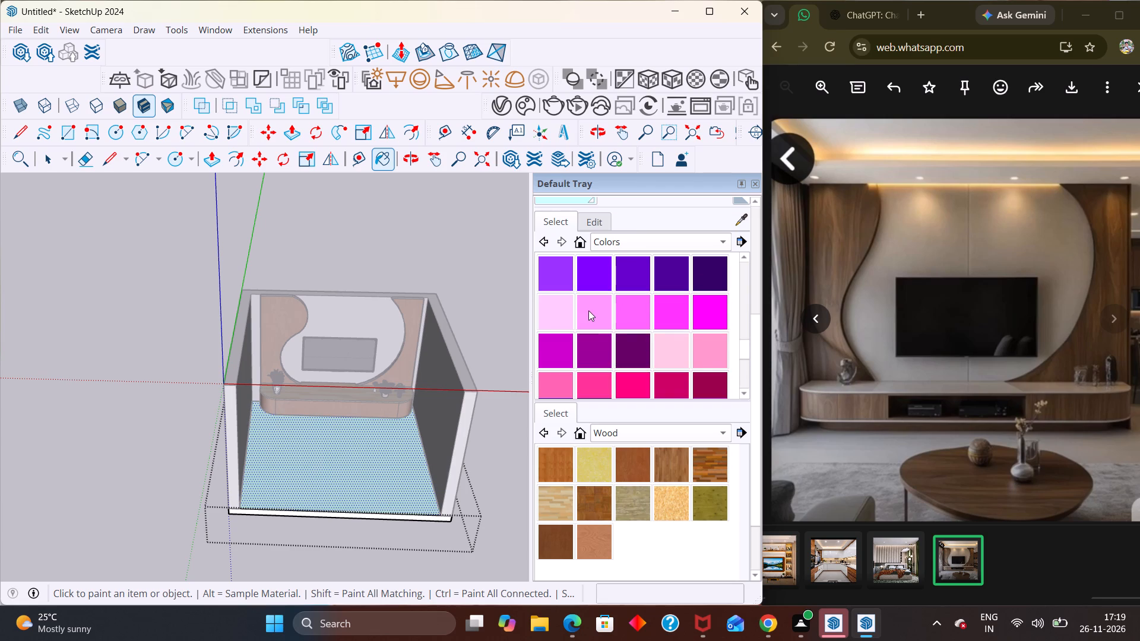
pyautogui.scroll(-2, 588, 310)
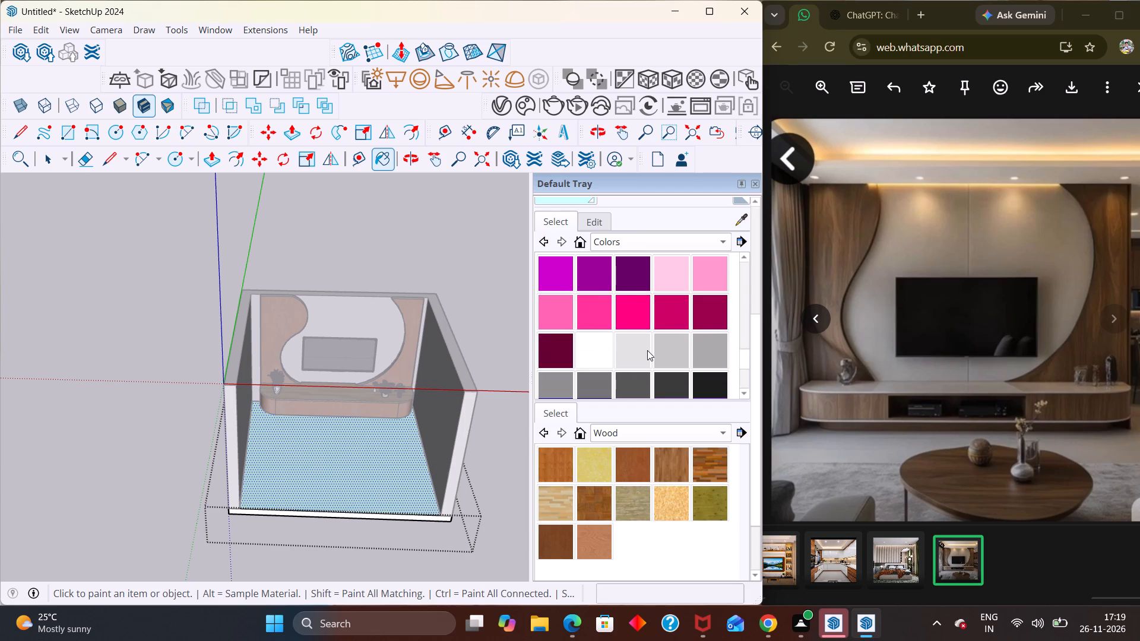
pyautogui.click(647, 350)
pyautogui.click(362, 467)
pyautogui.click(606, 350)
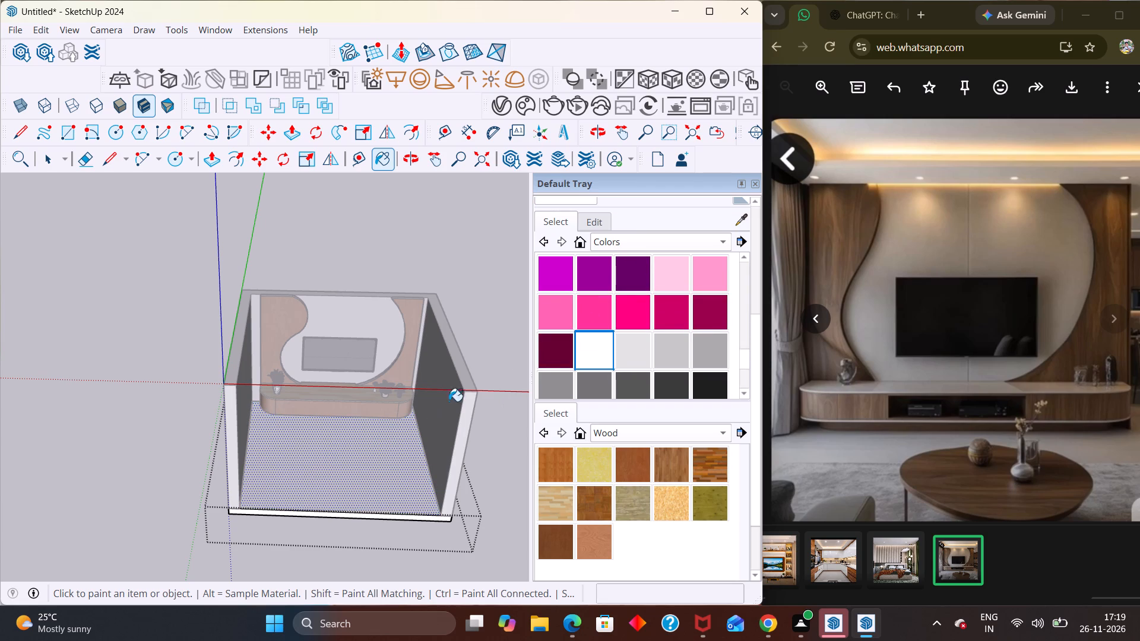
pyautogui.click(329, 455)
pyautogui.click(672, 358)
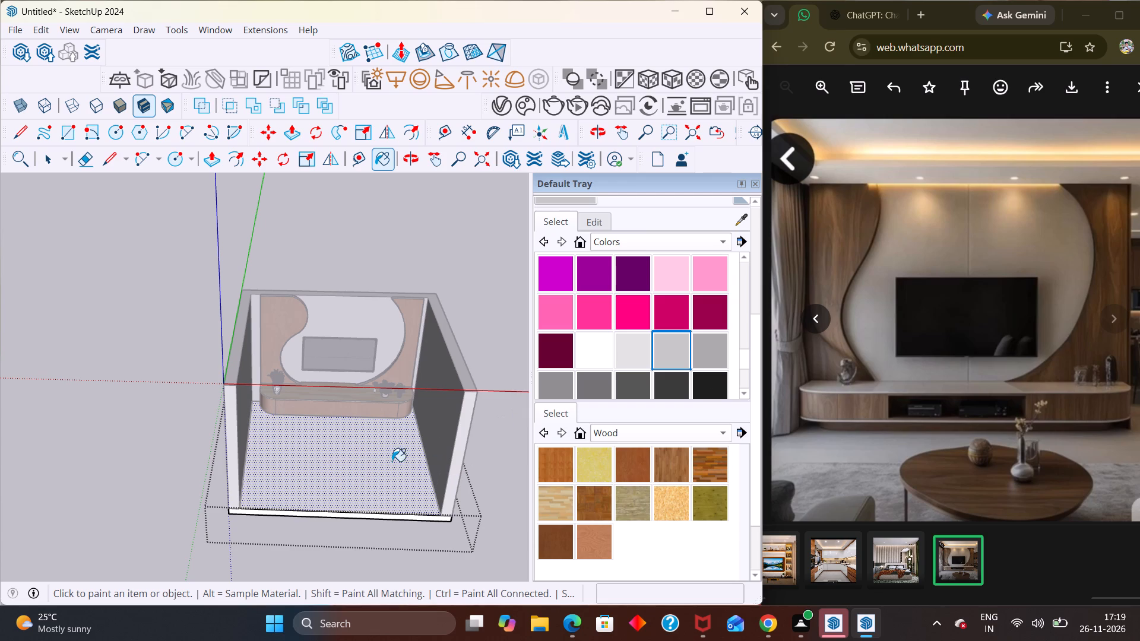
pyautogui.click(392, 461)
# Paint the room's floor face white and leave the room group.
pyautogui.click(612, 360)
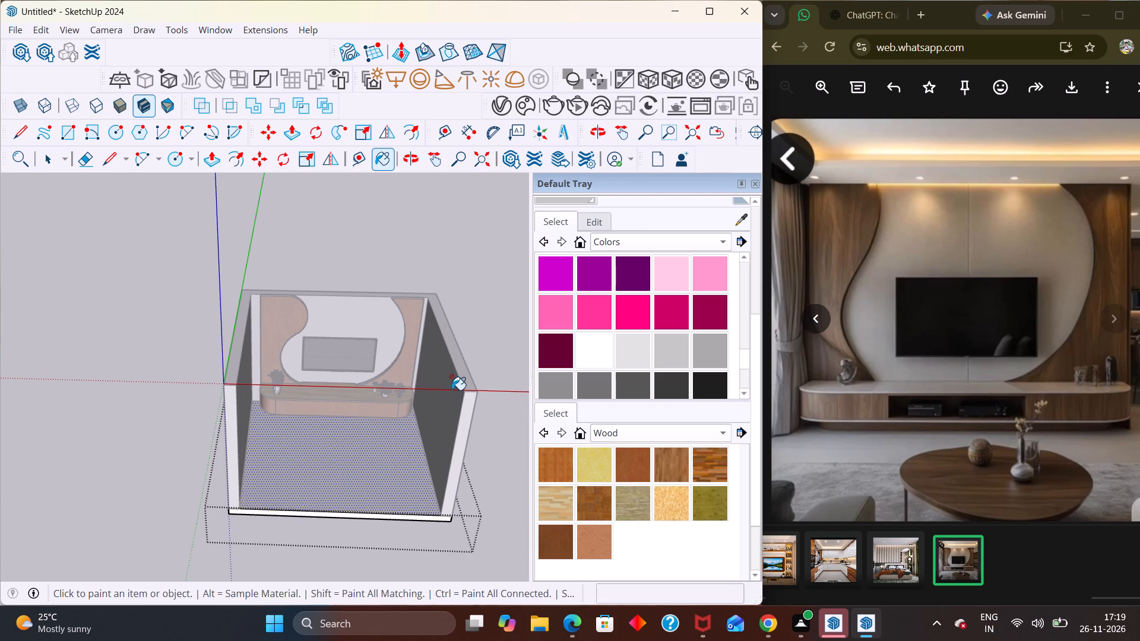
pyautogui.click(591, 356)
pyautogui.click(390, 451)
pyautogui.press('space')
pyautogui.click(313, 253)
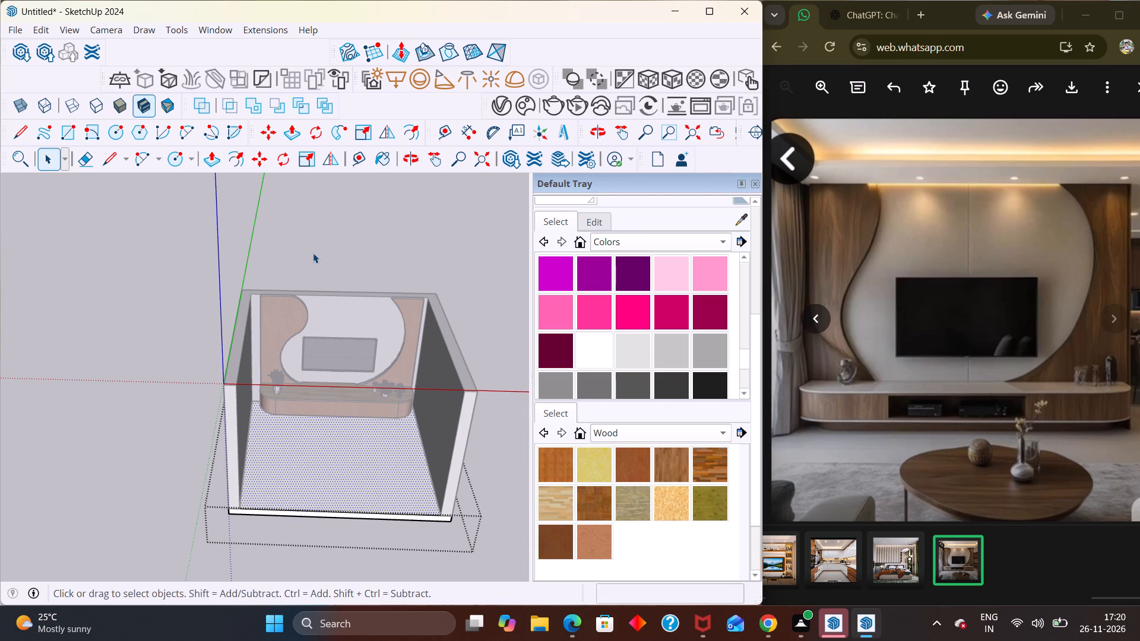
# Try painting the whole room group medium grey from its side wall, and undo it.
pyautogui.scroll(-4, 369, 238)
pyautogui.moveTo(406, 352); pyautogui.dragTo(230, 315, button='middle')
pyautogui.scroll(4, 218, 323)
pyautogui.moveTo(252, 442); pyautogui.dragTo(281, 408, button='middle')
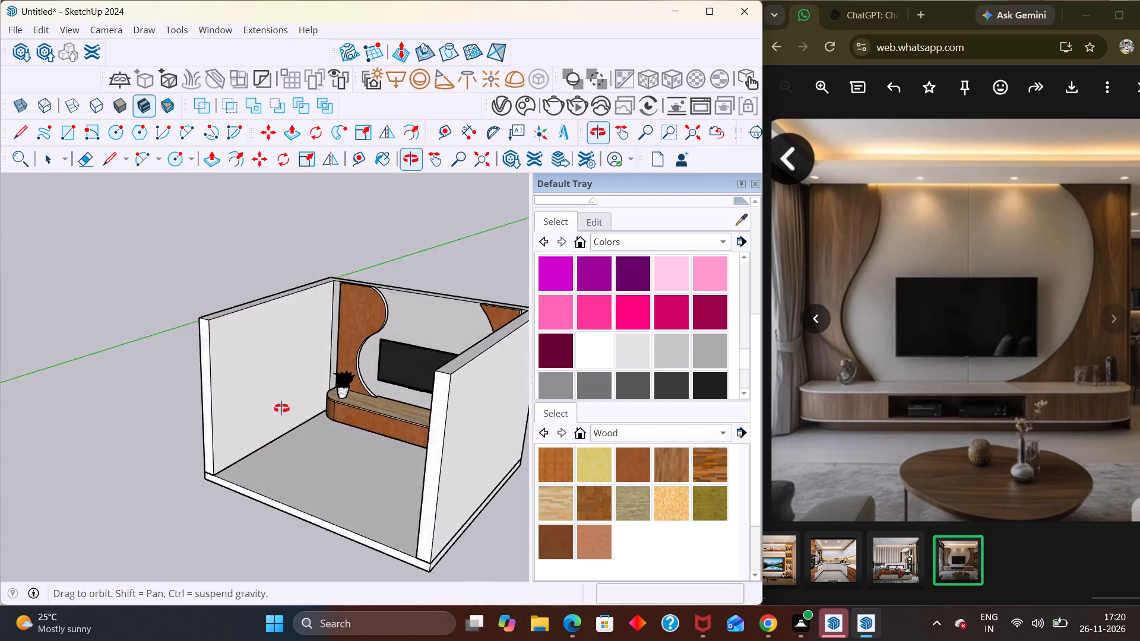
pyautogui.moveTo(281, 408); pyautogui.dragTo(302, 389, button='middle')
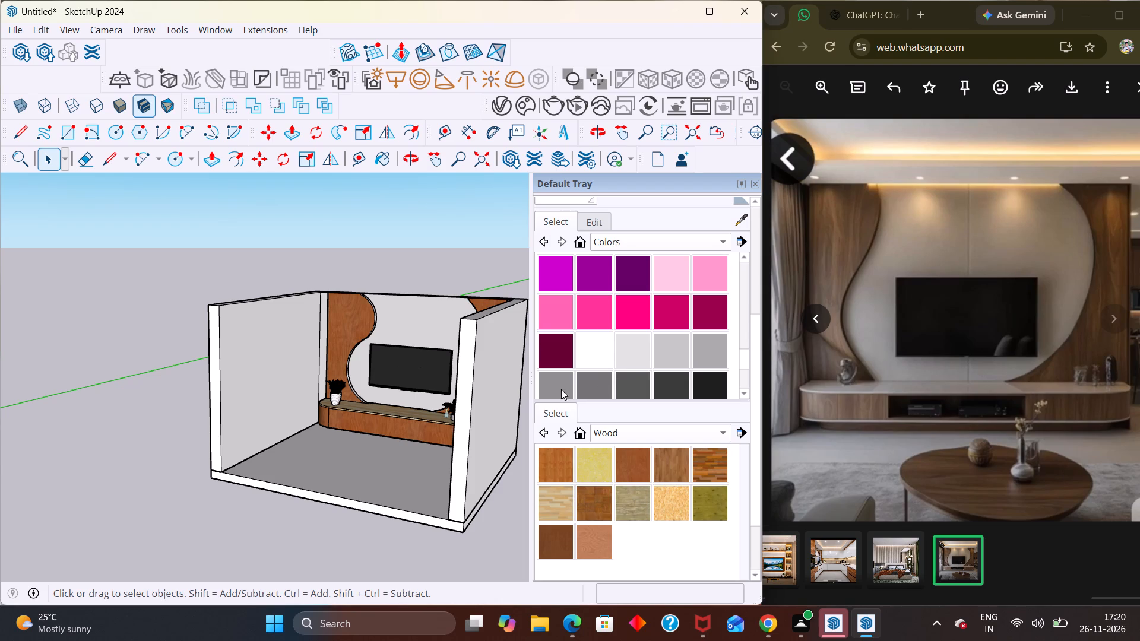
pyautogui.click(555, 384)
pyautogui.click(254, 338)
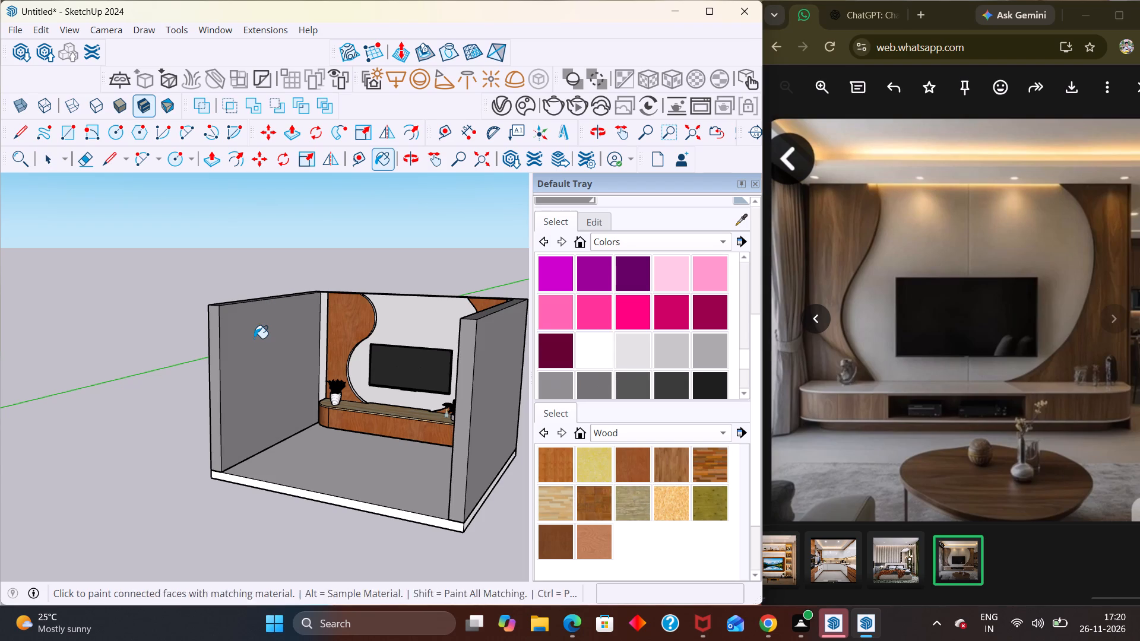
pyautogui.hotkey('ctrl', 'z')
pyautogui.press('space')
# Inside the room group, paint the inner face of the side wall nearest the two small plants light grey.
pyautogui.doubleClick(268, 335)
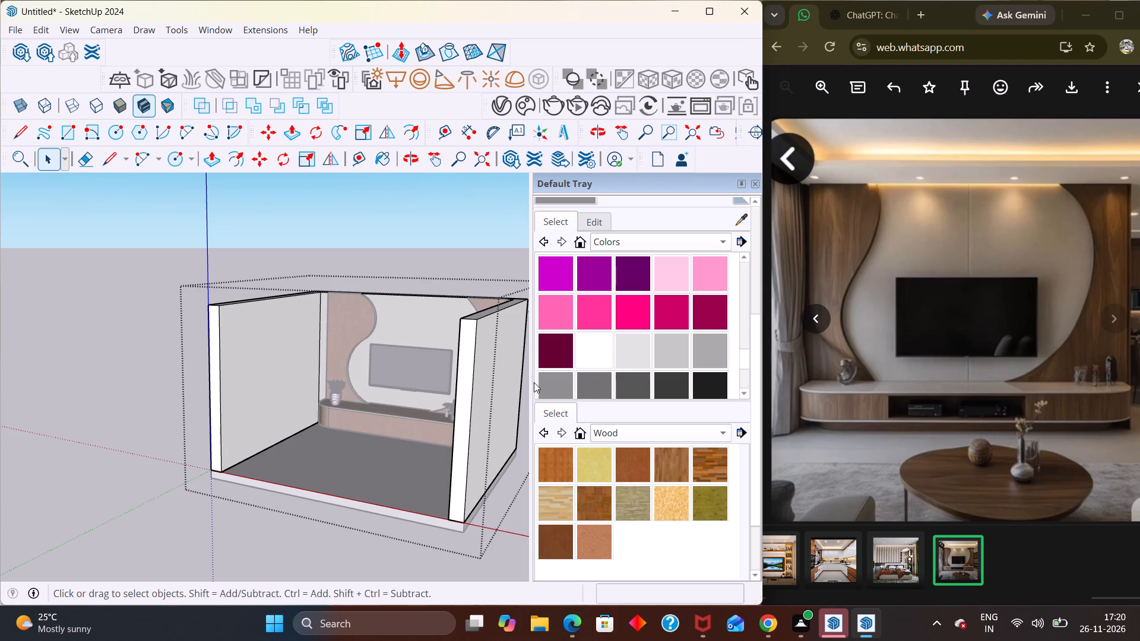
pyautogui.moveTo(563, 385); pyautogui.dragTo(557, 384)
pyautogui.click(264, 358)
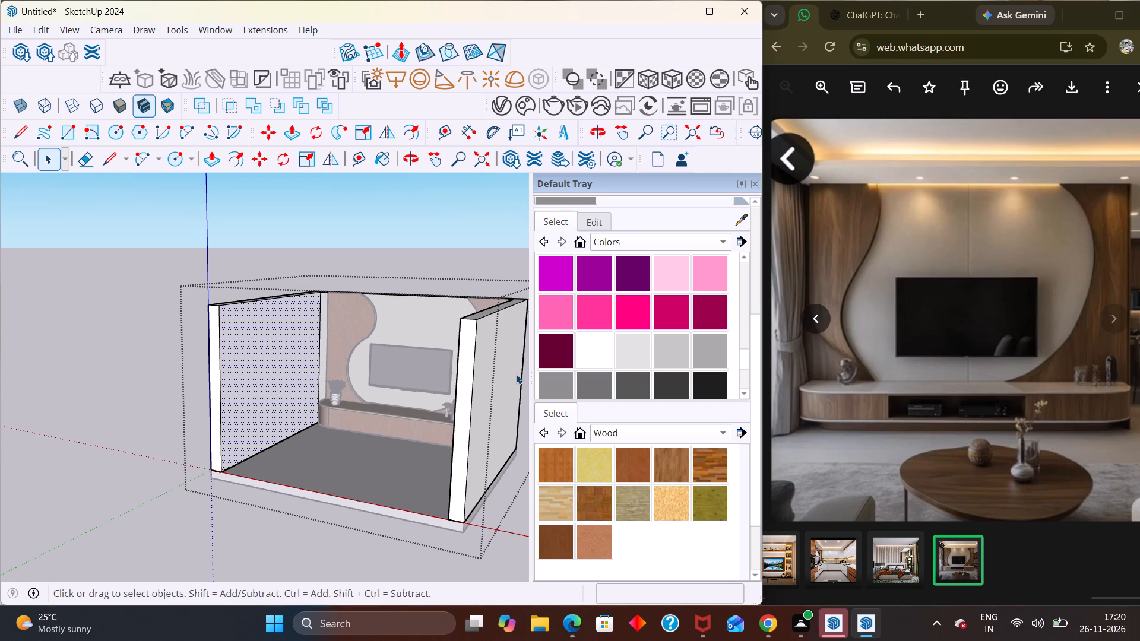
pyautogui.scroll(-1, 500, 373)
pyautogui.moveTo(432, 390); pyautogui.dragTo(660, 388, button='middle')
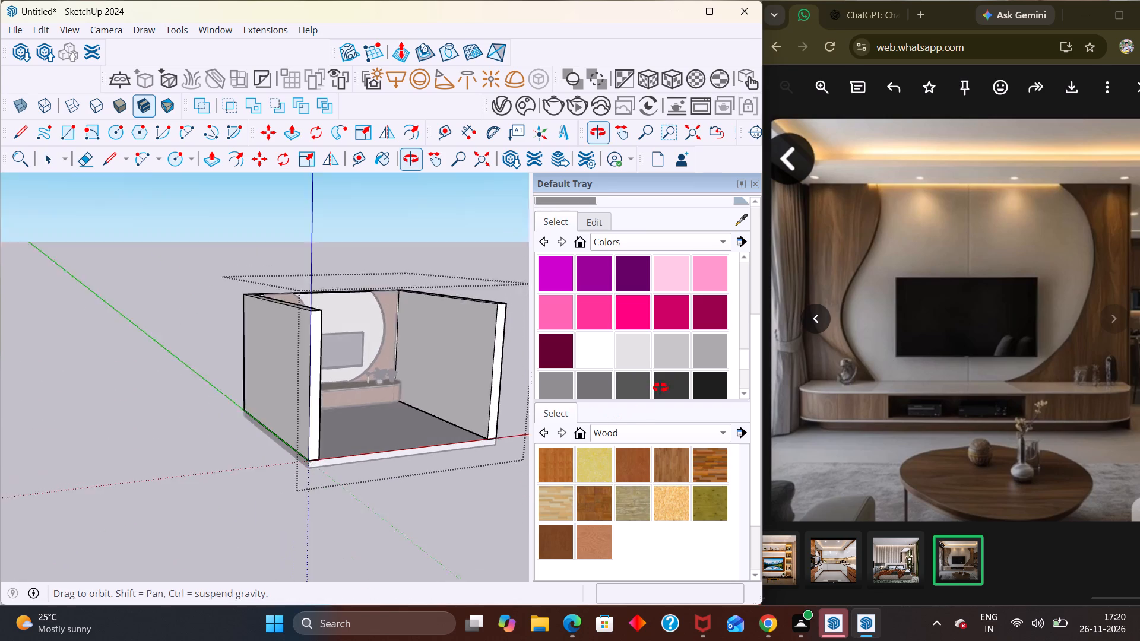
pyautogui.moveTo(660, 388); pyautogui.dragTo(650, 376, button='middle')
pyautogui.click(634, 354)
pyautogui.moveTo(496, 354); pyautogui.dragTo(461, 357)
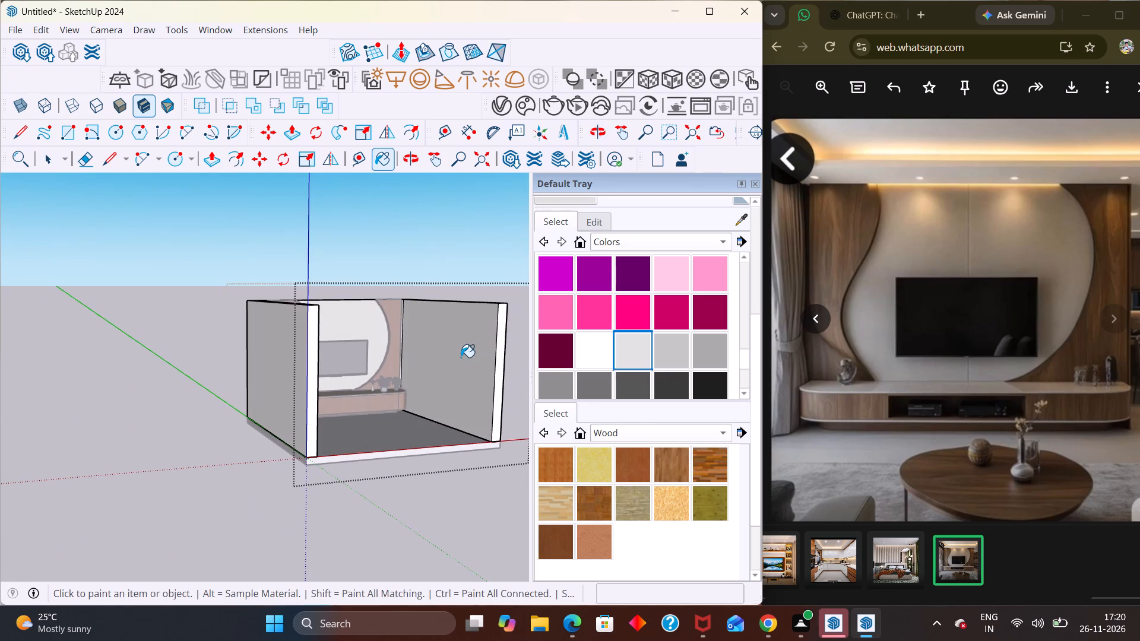
pyautogui.moveTo(461, 357); pyautogui.dragTo(458, 357)
pyautogui.click(458, 357)
pyautogui.press('space')
pyautogui.click(420, 254)
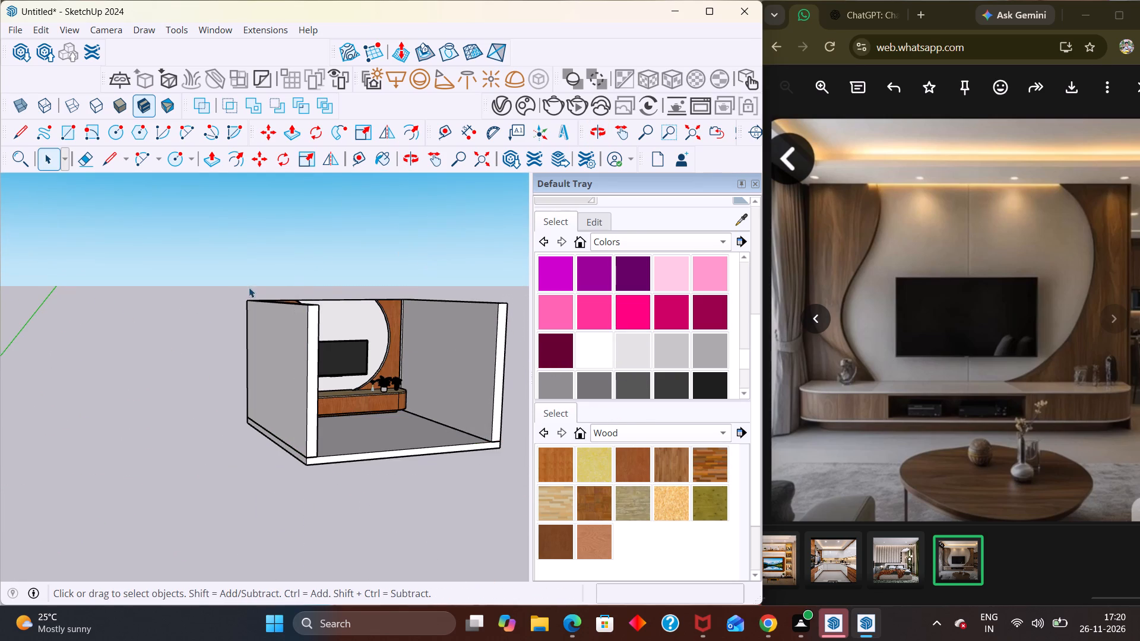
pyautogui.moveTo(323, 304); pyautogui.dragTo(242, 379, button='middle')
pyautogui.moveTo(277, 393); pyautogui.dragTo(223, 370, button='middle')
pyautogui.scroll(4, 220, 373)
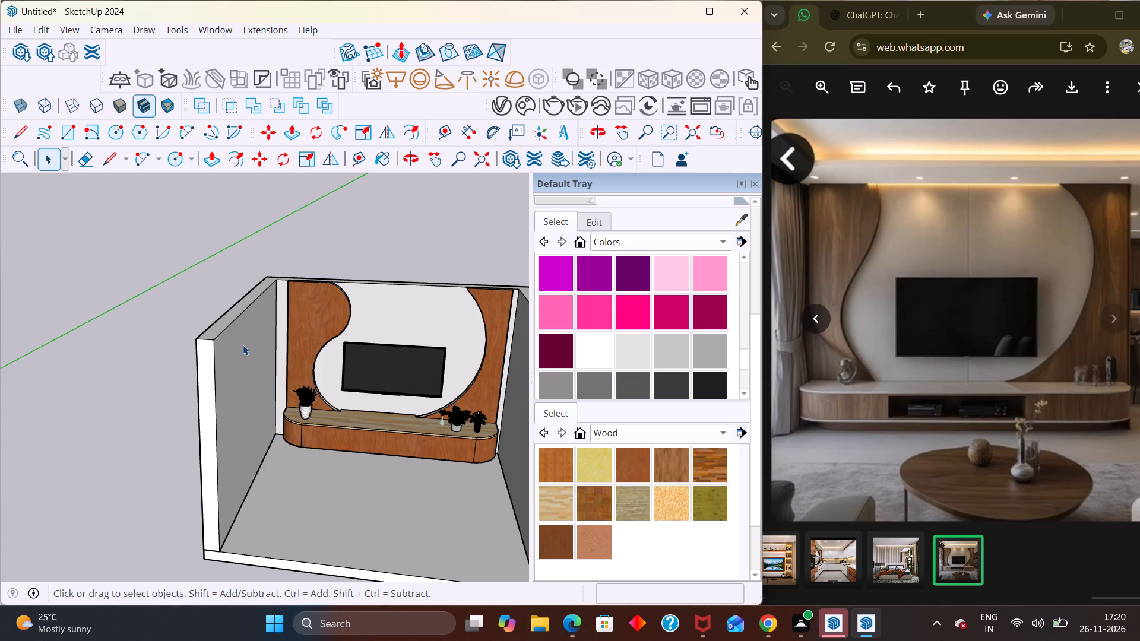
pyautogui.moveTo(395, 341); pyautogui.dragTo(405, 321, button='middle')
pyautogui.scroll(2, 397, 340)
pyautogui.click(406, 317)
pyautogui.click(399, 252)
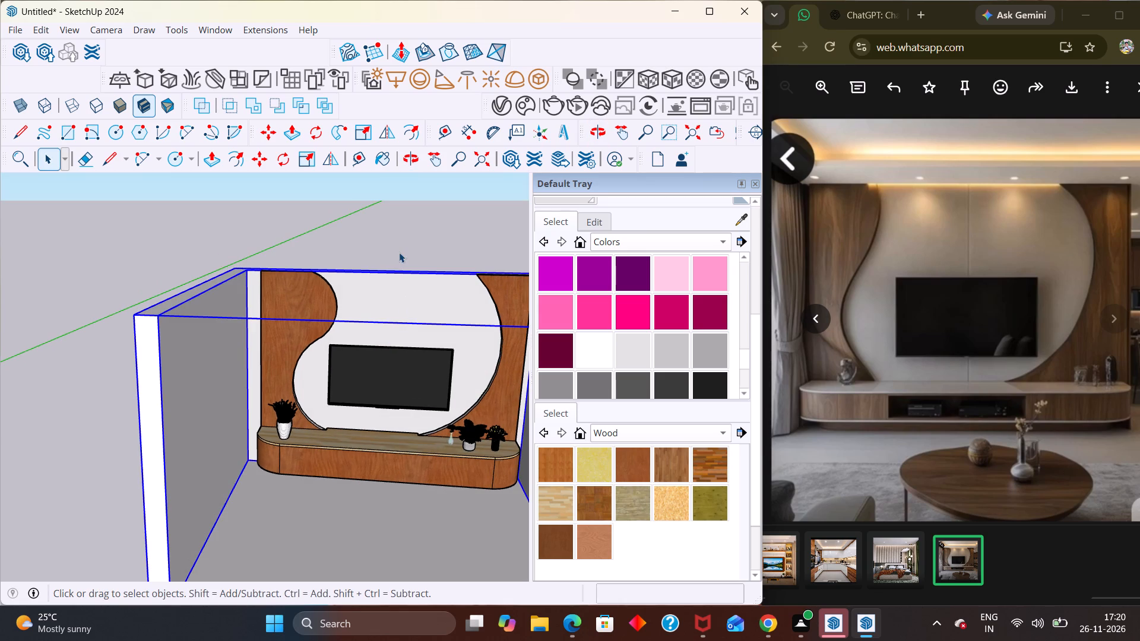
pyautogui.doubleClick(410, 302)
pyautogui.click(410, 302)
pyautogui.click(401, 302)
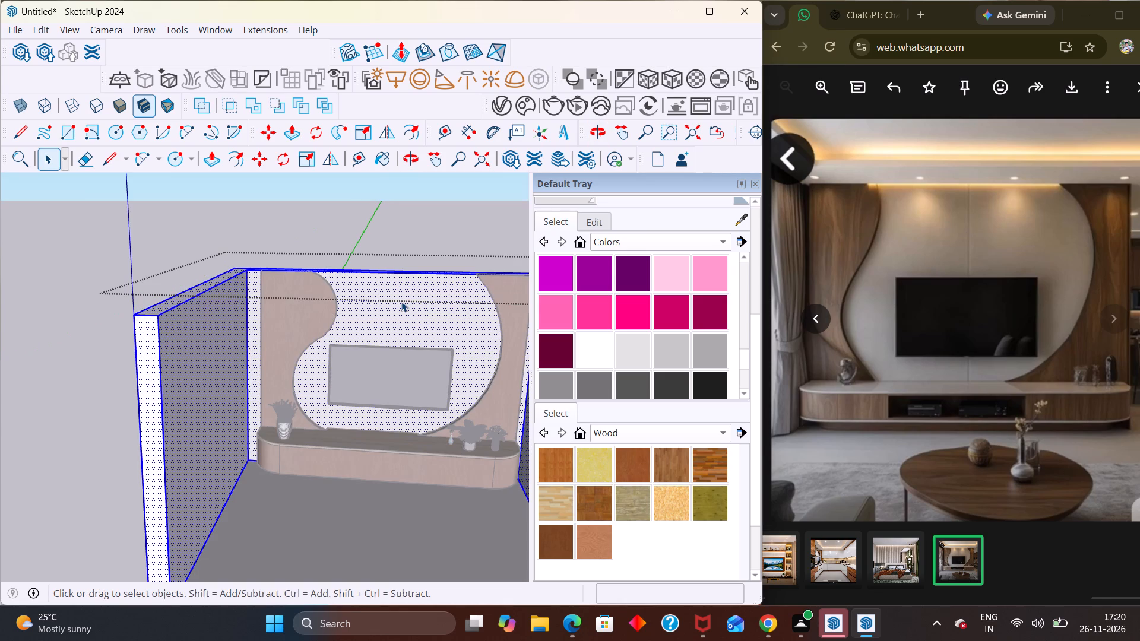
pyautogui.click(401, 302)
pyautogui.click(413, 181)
# Paint the room's wall behind the TV, between the curved wood panels, light grey.
pyautogui.click(615, 361)
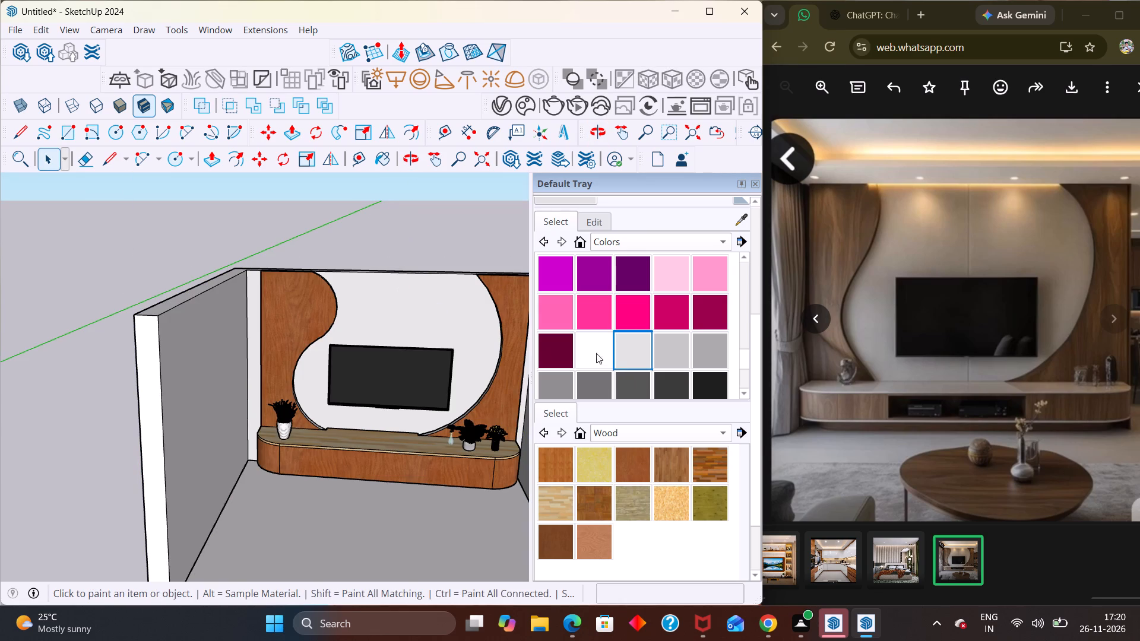
pyautogui.click(461, 331)
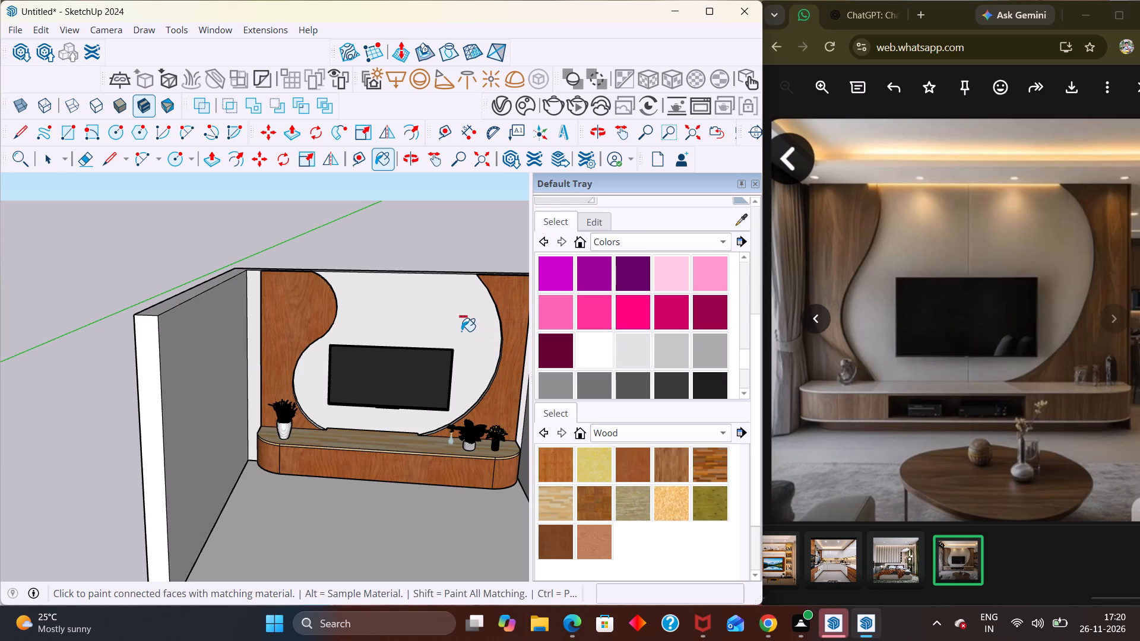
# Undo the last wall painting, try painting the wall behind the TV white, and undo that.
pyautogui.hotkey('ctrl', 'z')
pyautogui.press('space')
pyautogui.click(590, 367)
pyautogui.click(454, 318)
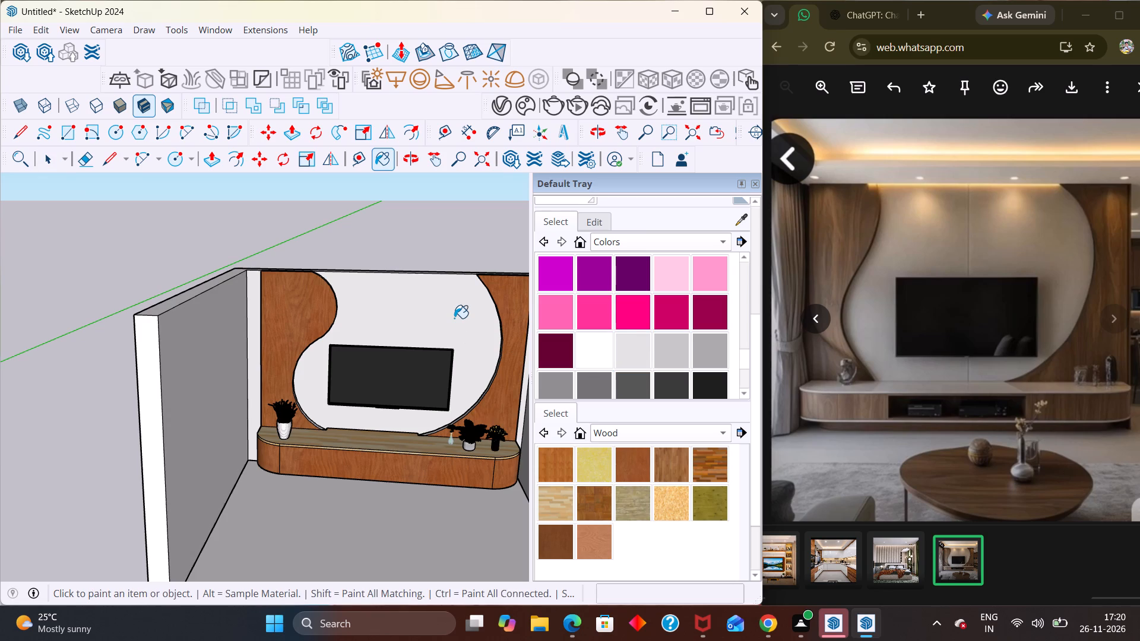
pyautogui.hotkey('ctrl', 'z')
# Inside the room group, paint the wall face behind the TV with the lightest grey and leave the group.
pyautogui.press('space')
pyautogui.doubleClick(445, 316)
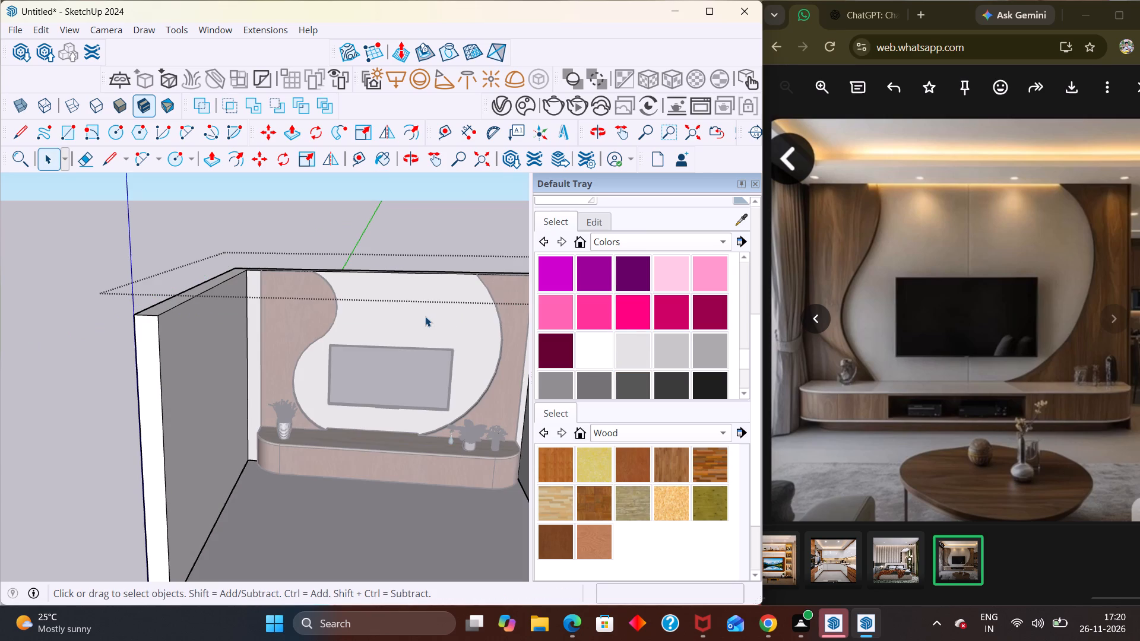
pyautogui.moveTo(415, 271); pyautogui.dragTo(387, 423, button='middle')
pyautogui.click(204, 307)
pyautogui.doubleClick(216, 328)
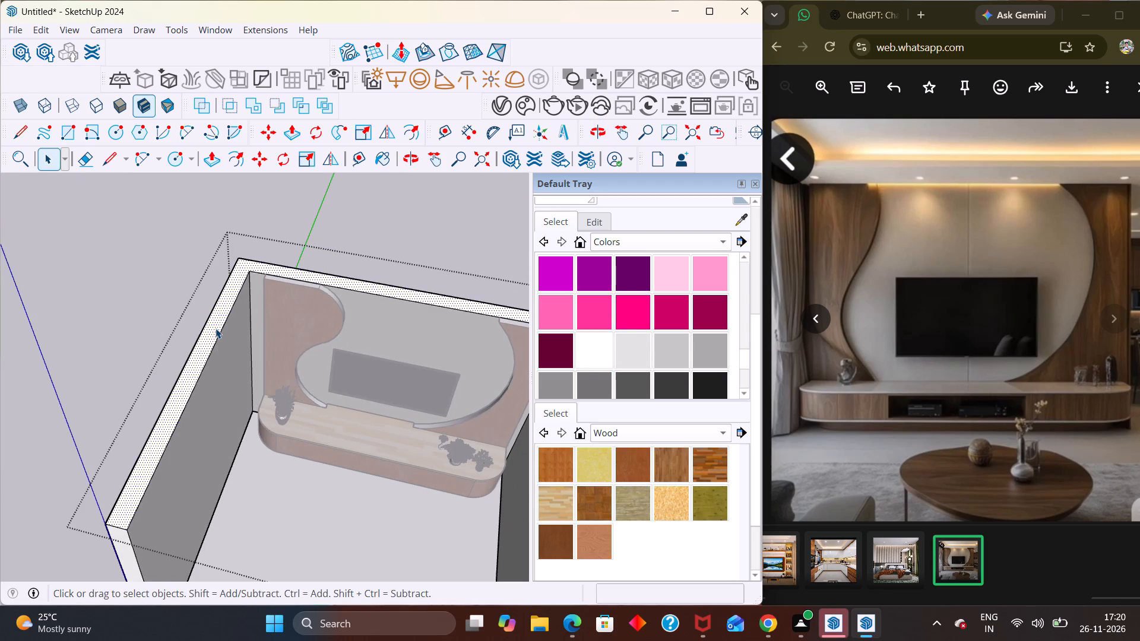
pyautogui.click(302, 337)
pyautogui.click(414, 210)
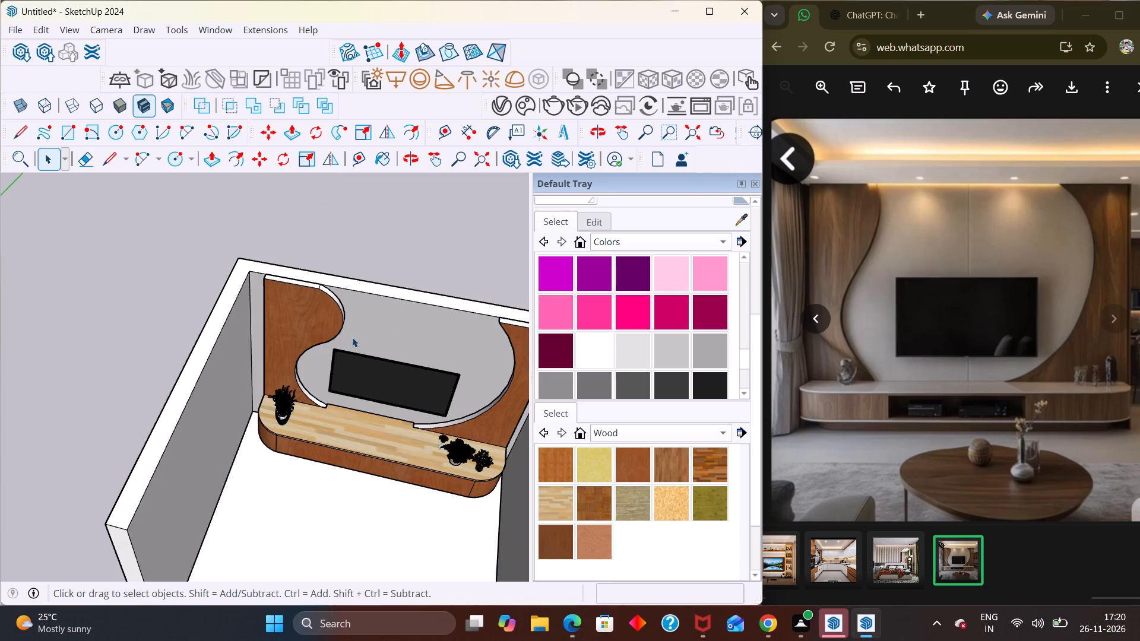
pyautogui.click(352, 337)
pyautogui.tripleClick(361, 339)
pyautogui.click(362, 339)
pyautogui.click(364, 332)
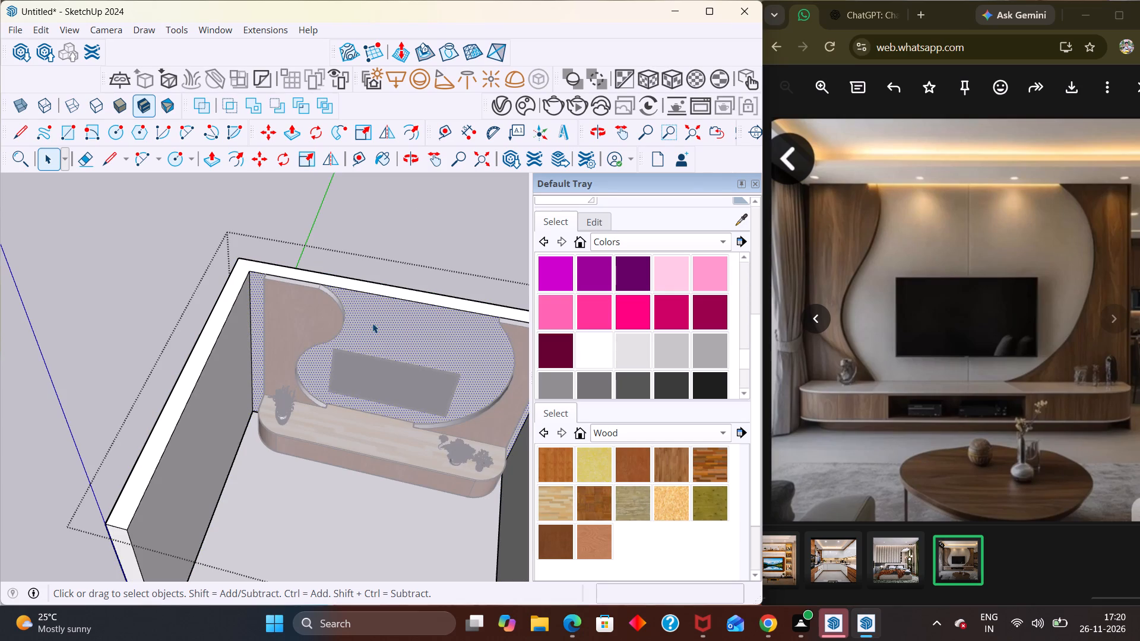
pyautogui.click(625, 347)
pyautogui.click(429, 366)
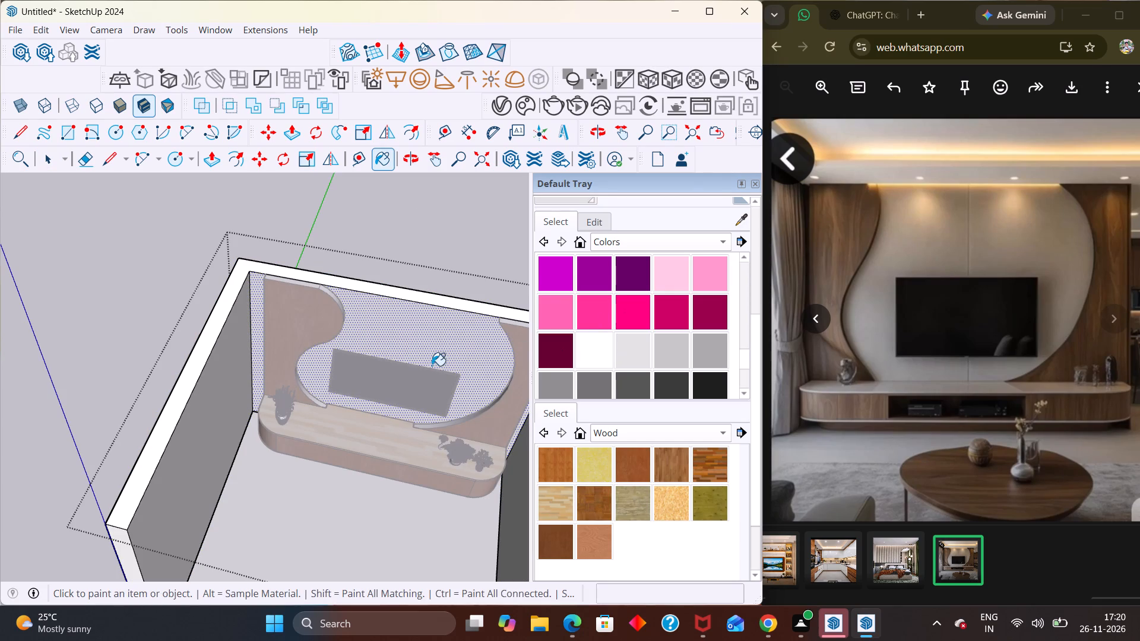
pyautogui.press('space')
pyautogui.click(423, 244)
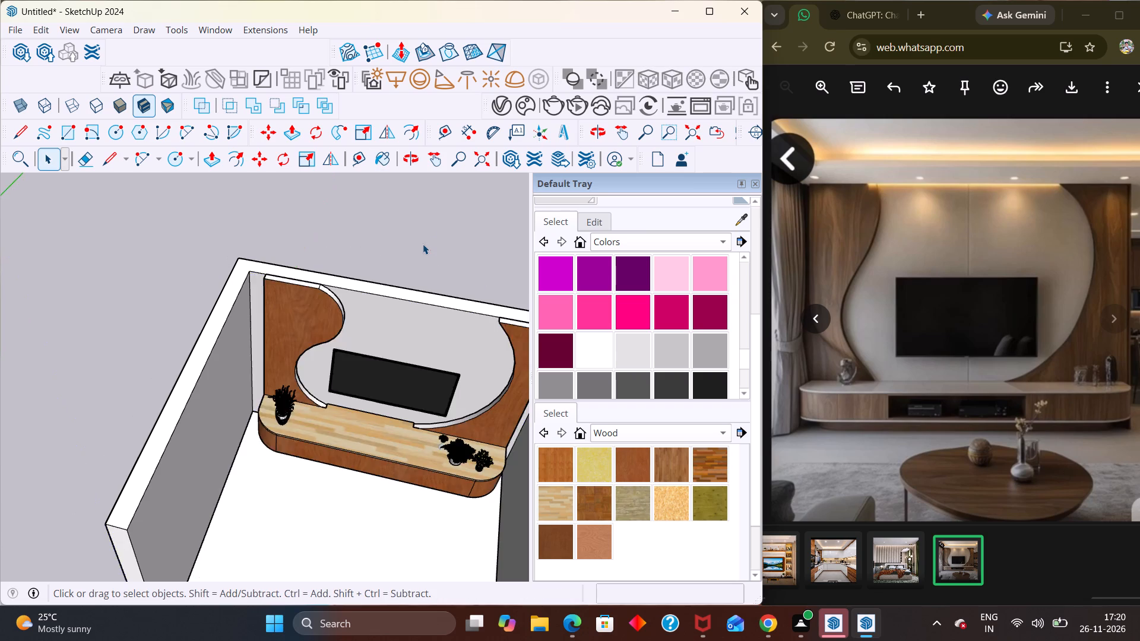
# Examine the painted room and TV wall from the front, above and both sides.
pyautogui.scroll(-5, 423, 244)
pyautogui.moveTo(437, 407); pyautogui.dragTo(465, 302, button='middle')
pyautogui.moveTo(421, 351); pyautogui.dragTo(410, 288, button='middle')
pyautogui.scroll(4, 455, 277)
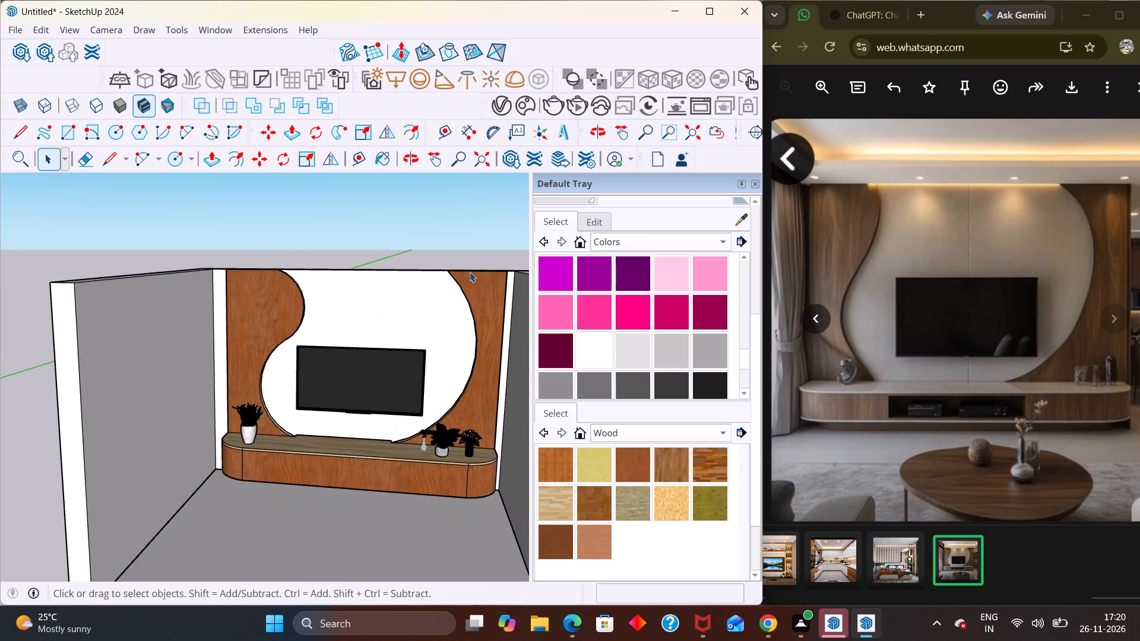
pyautogui.moveTo(465, 309); pyautogui.dragTo(511, 316, button='middle')
pyautogui.scroll(-10, 484, 285)
pyautogui.moveTo(417, 383); pyautogui.dragTo(401, 347, button='middle')
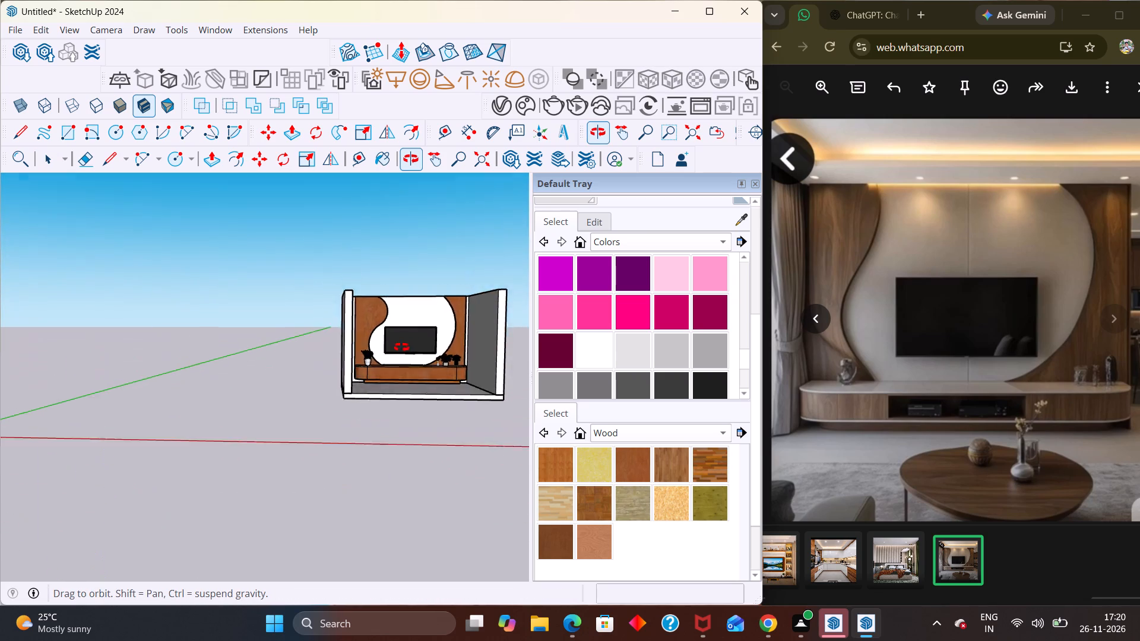
pyautogui.moveTo(401, 347); pyautogui.dragTo(403, 347, button='middle')
pyautogui.scroll(7, 401, 349)
pyautogui.scroll(-10, 422, 322)
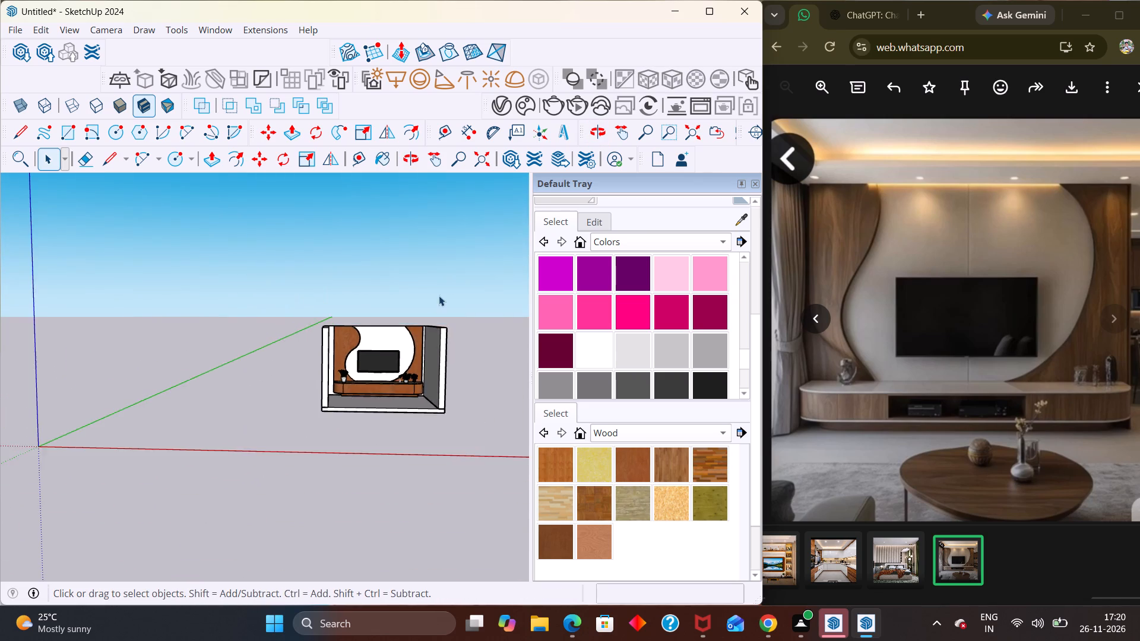
pyautogui.moveTo(433, 291); pyautogui.dragTo(369, 304, button='middle')
pyautogui.scroll(4, 430, 290)
pyautogui.moveTo(373, 309); pyautogui.dragTo(427, 318, button='middle')
pyautogui.scroll(2, 427, 318)
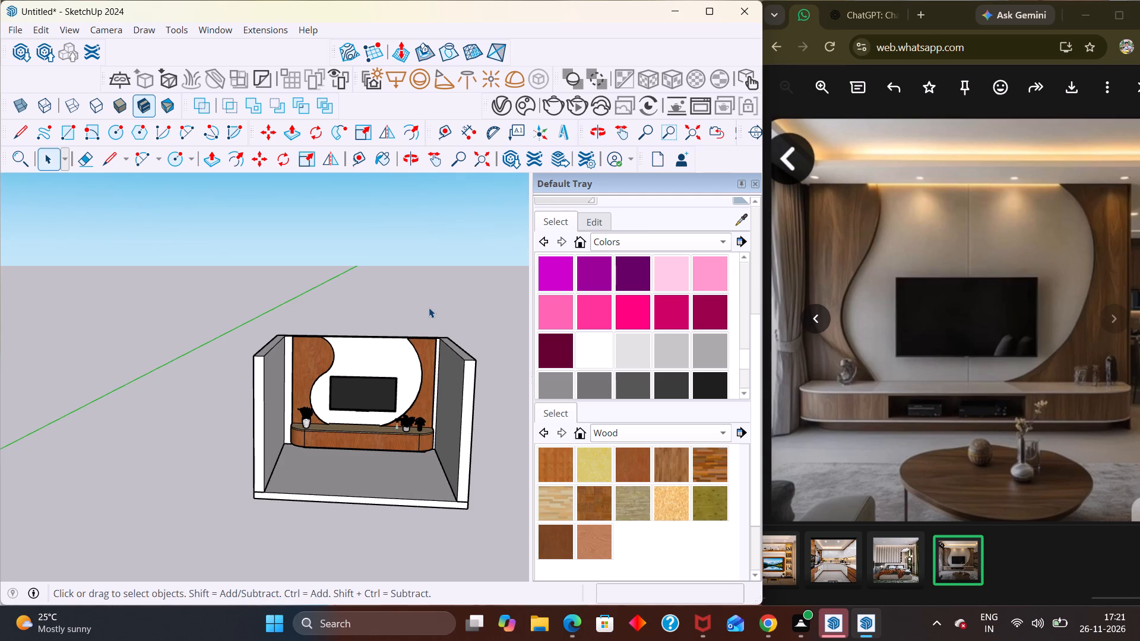
pyautogui.middleClick(366, 354)
pyautogui.scroll(5, 366, 354)
pyautogui.moveTo(376, 329); pyautogui.dragTo(384, 319, button='middle')
pyautogui.scroll(2, 376, 329)
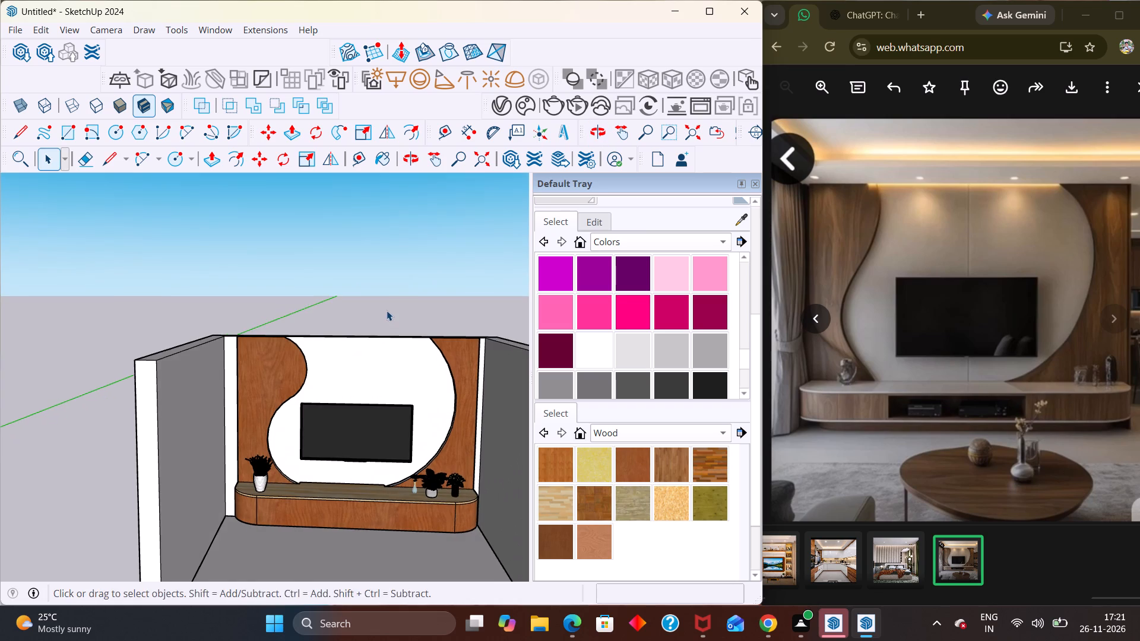
pyautogui.moveTo(399, 358); pyautogui.dragTo(389, 333, button='middle')
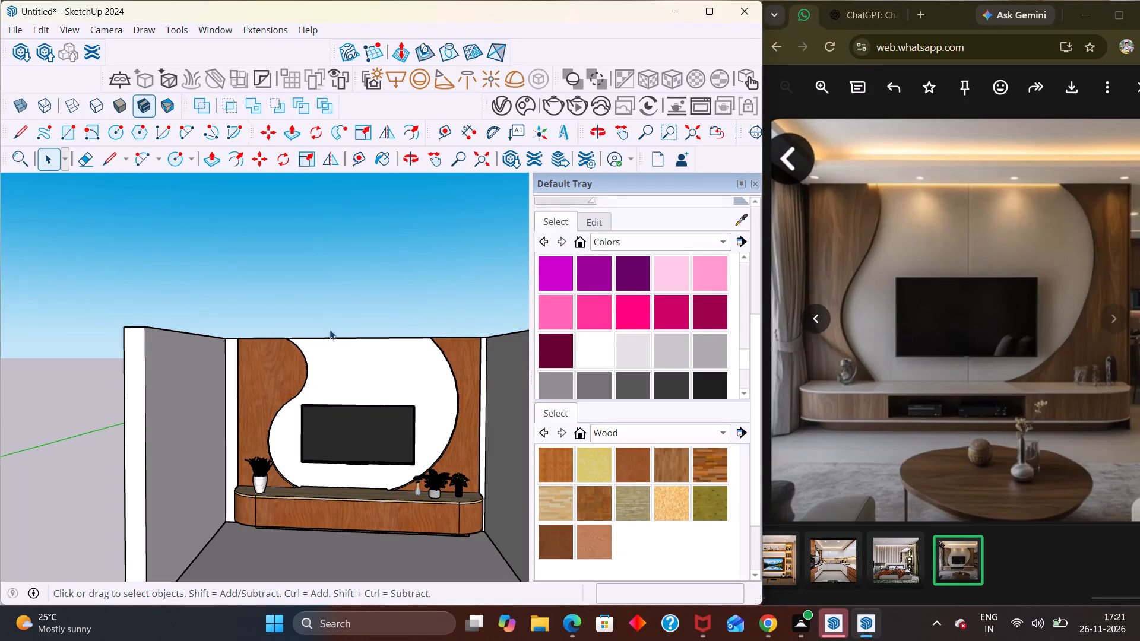
pyautogui.scroll(-5, 373, 298)
pyautogui.moveTo(334, 420); pyautogui.dragTo(374, 412, button='middle')
pyautogui.moveTo(384, 414); pyautogui.dragTo(233, 467, button='middle')
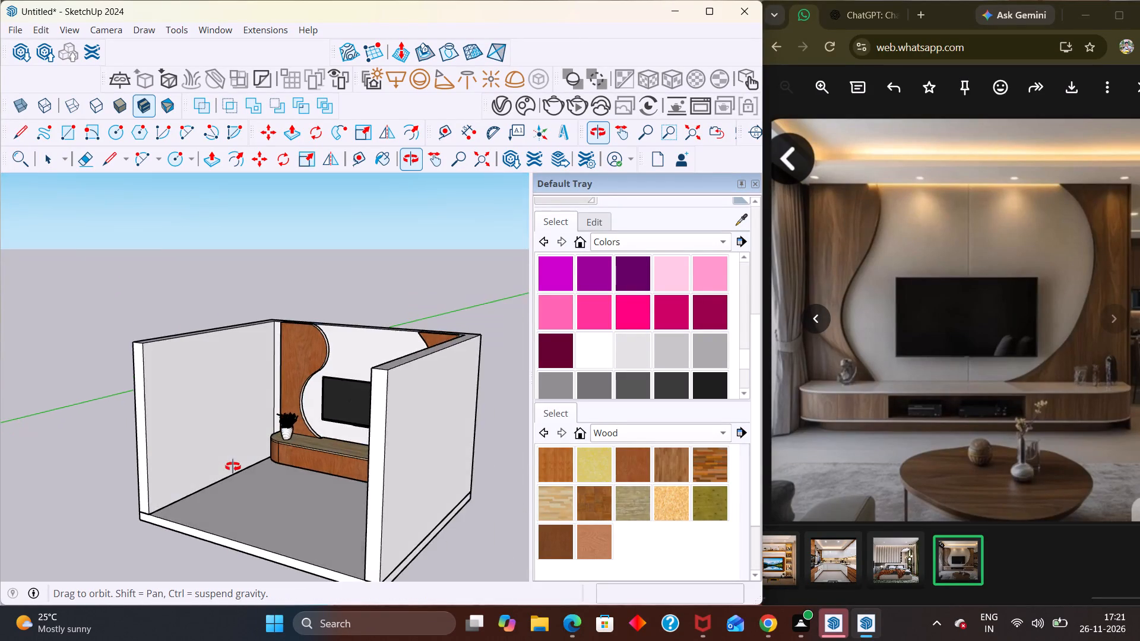
pyautogui.moveTo(233, 467); pyautogui.dragTo(411, 430, button='middle')
pyautogui.scroll(4, 411, 433)
pyautogui.moveTo(391, 474); pyautogui.dragTo(385, 449, button='middle')
pyautogui.scroll(1, 385, 453)
pyautogui.moveTo(385, 449); pyautogui.dragTo(326, 465, button='middle')
pyautogui.scroll(1, 326, 465)
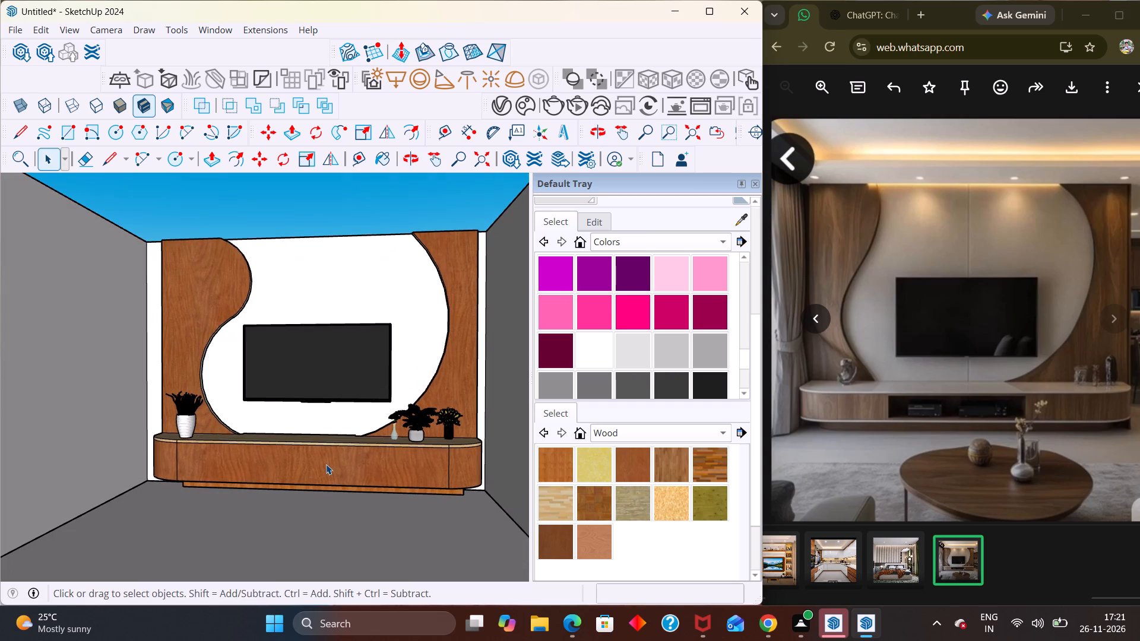
# Draw a rectangle about 4' 9 7/16" by 11 5/8" in the middle of the console's front face.
pyautogui.moveTo(314, 496); pyautogui.dragTo(315, 472, button='middle')
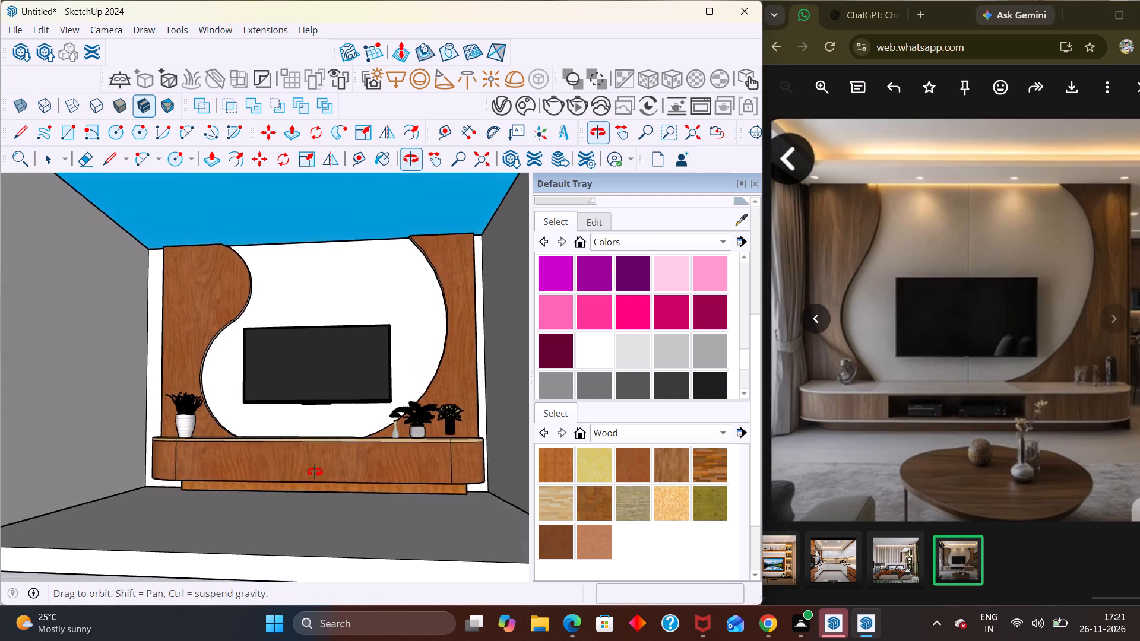
pyautogui.moveTo(315, 472); pyautogui.dragTo(387, 472, button='middle')
pyautogui.press('r')
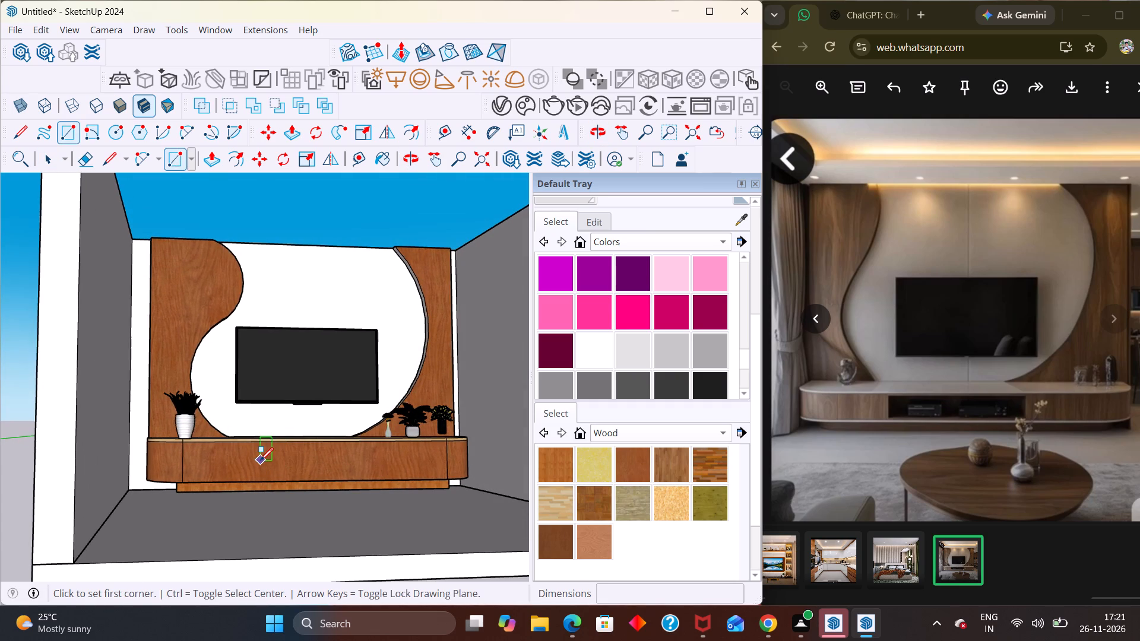
pyautogui.scroll(2, 264, 459)
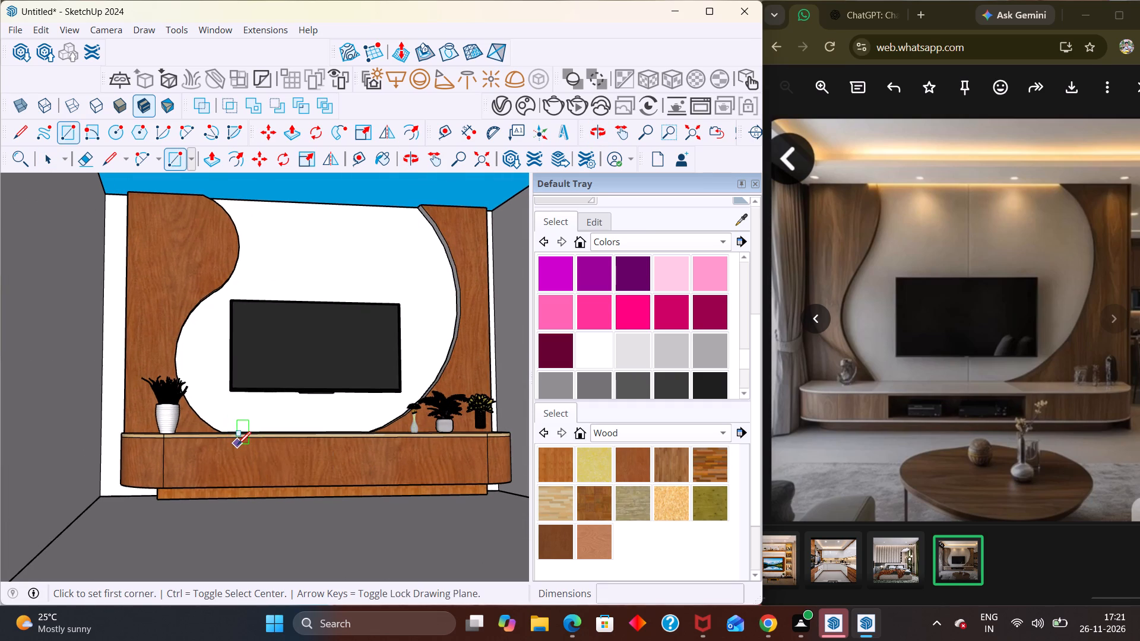
pyautogui.click(237, 445)
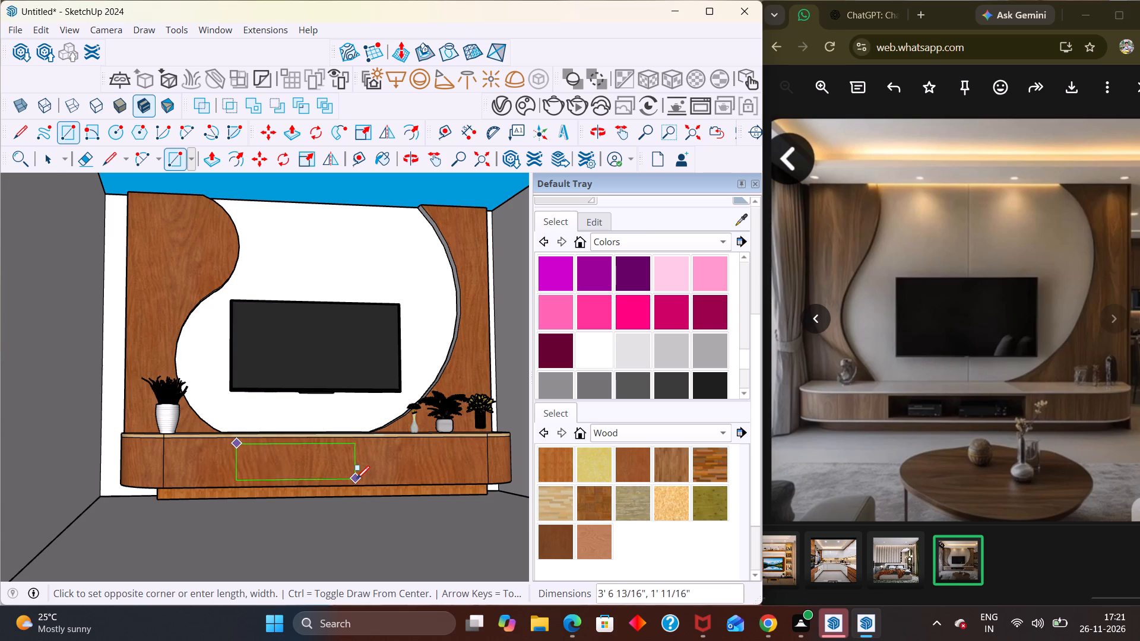
pyautogui.moveTo(391, 478); pyautogui.dragTo(351, 503, button='middle')
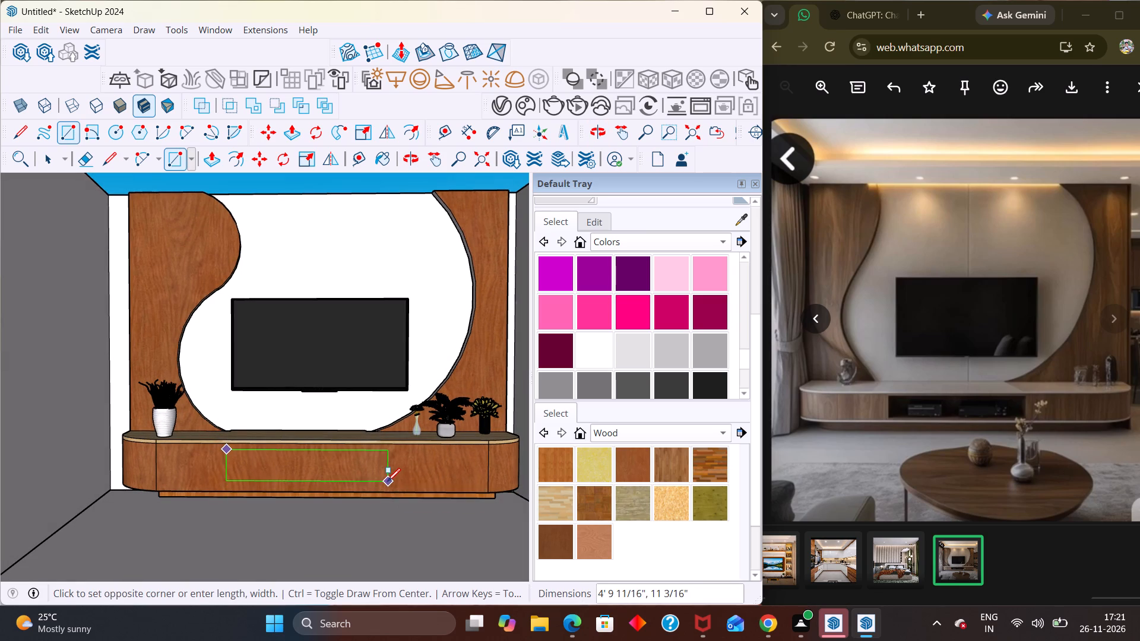
pyautogui.click(387, 483)
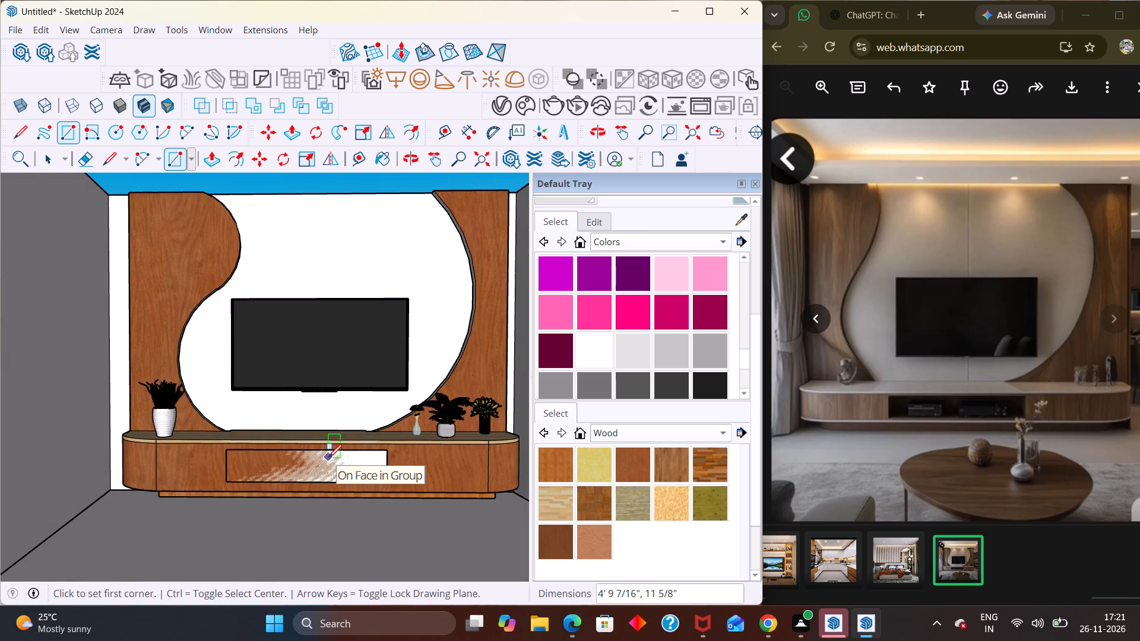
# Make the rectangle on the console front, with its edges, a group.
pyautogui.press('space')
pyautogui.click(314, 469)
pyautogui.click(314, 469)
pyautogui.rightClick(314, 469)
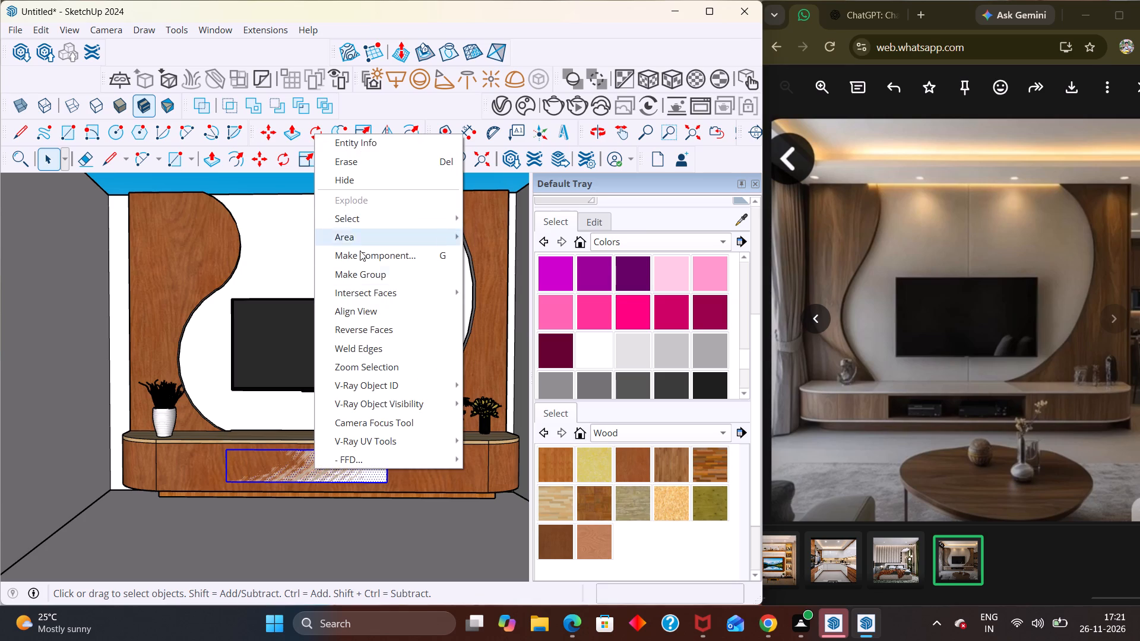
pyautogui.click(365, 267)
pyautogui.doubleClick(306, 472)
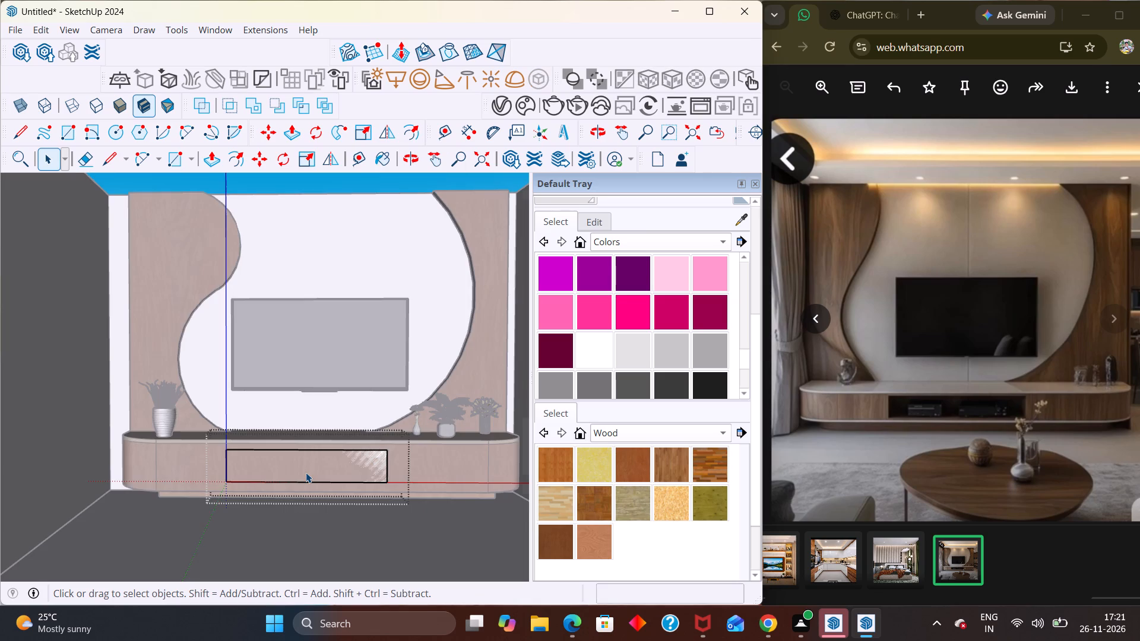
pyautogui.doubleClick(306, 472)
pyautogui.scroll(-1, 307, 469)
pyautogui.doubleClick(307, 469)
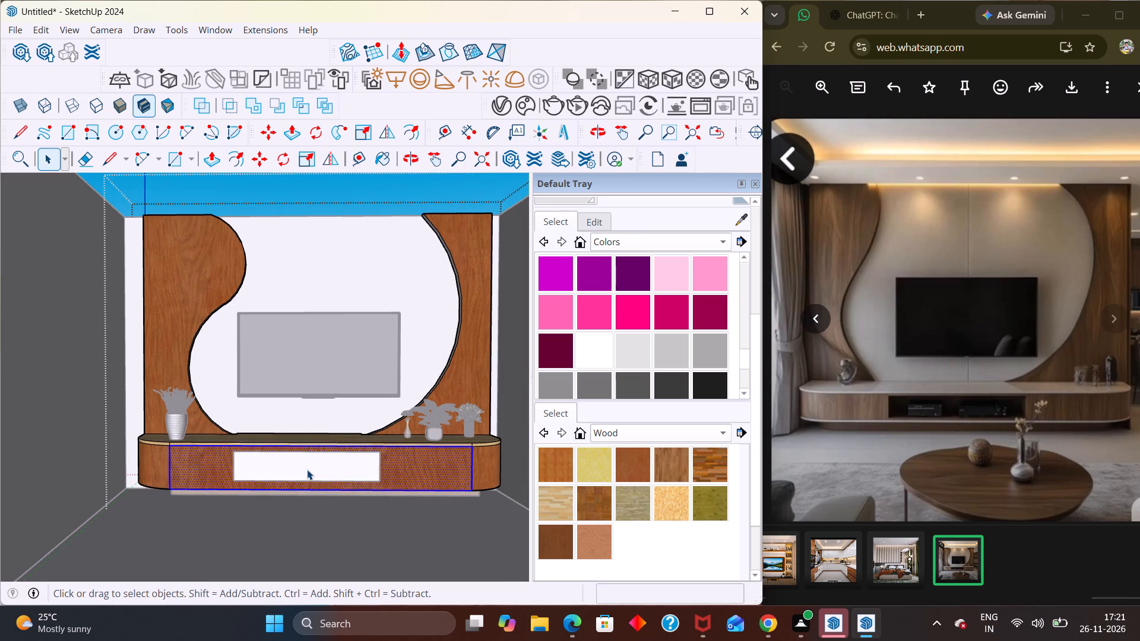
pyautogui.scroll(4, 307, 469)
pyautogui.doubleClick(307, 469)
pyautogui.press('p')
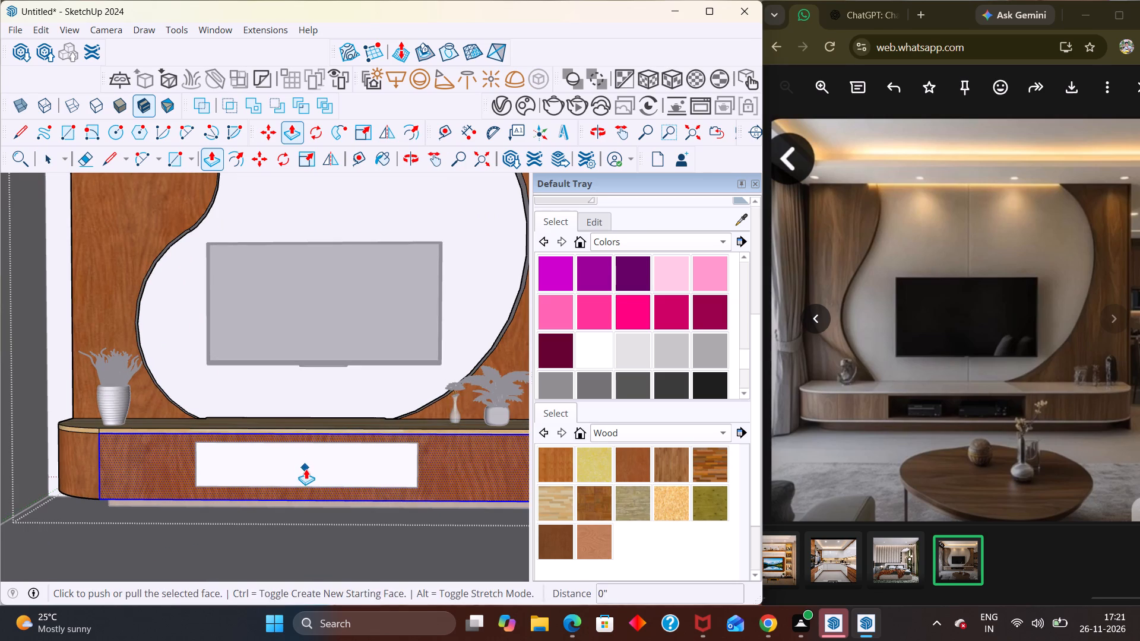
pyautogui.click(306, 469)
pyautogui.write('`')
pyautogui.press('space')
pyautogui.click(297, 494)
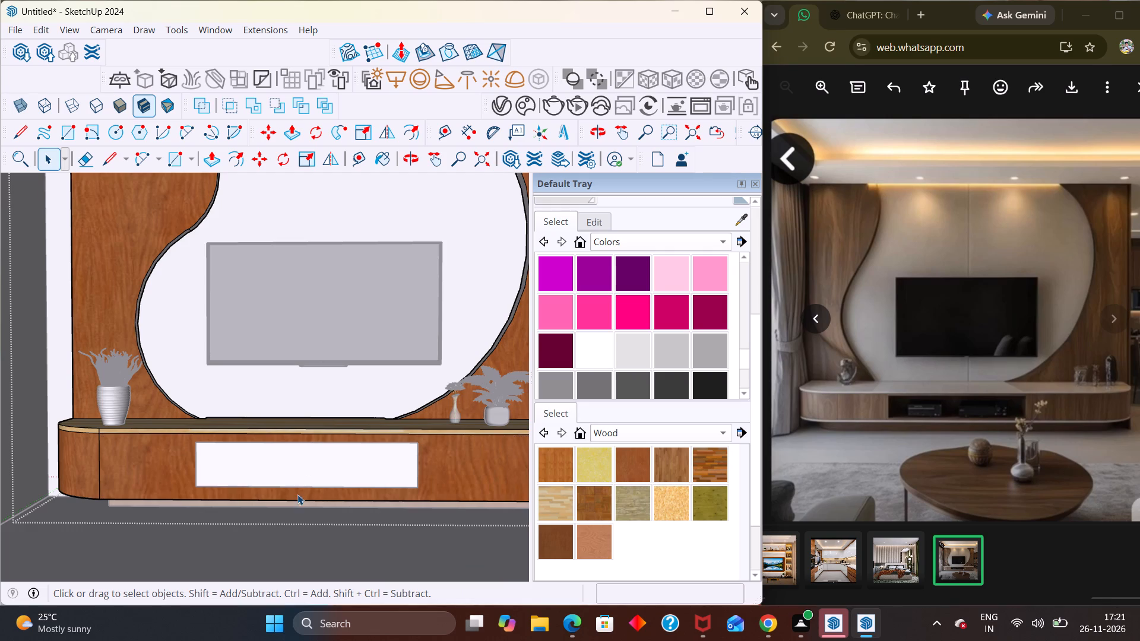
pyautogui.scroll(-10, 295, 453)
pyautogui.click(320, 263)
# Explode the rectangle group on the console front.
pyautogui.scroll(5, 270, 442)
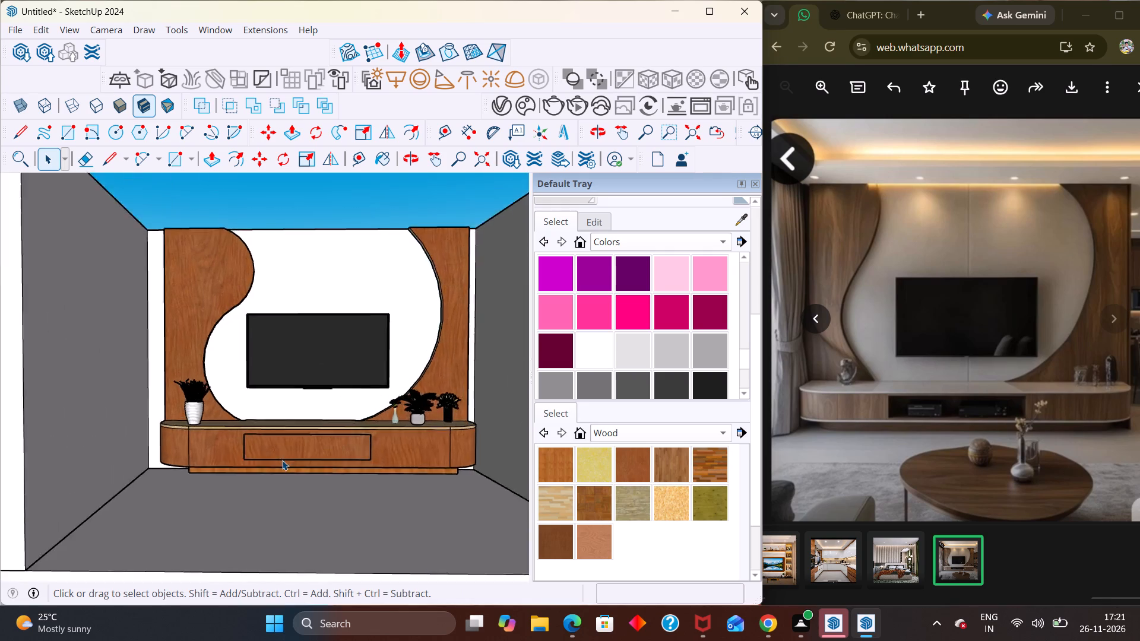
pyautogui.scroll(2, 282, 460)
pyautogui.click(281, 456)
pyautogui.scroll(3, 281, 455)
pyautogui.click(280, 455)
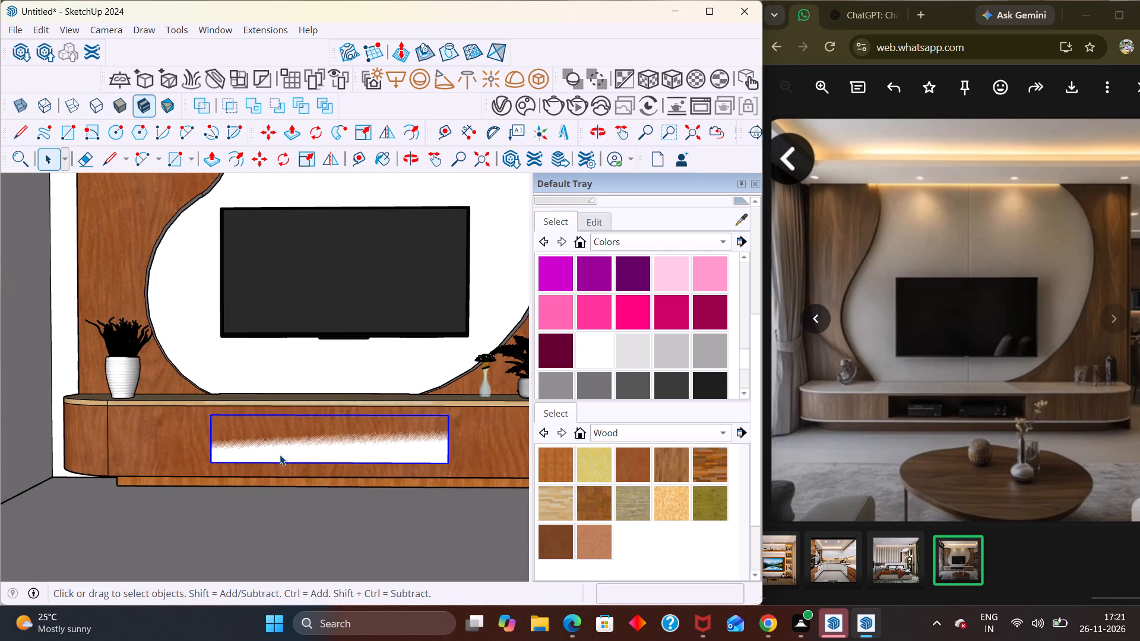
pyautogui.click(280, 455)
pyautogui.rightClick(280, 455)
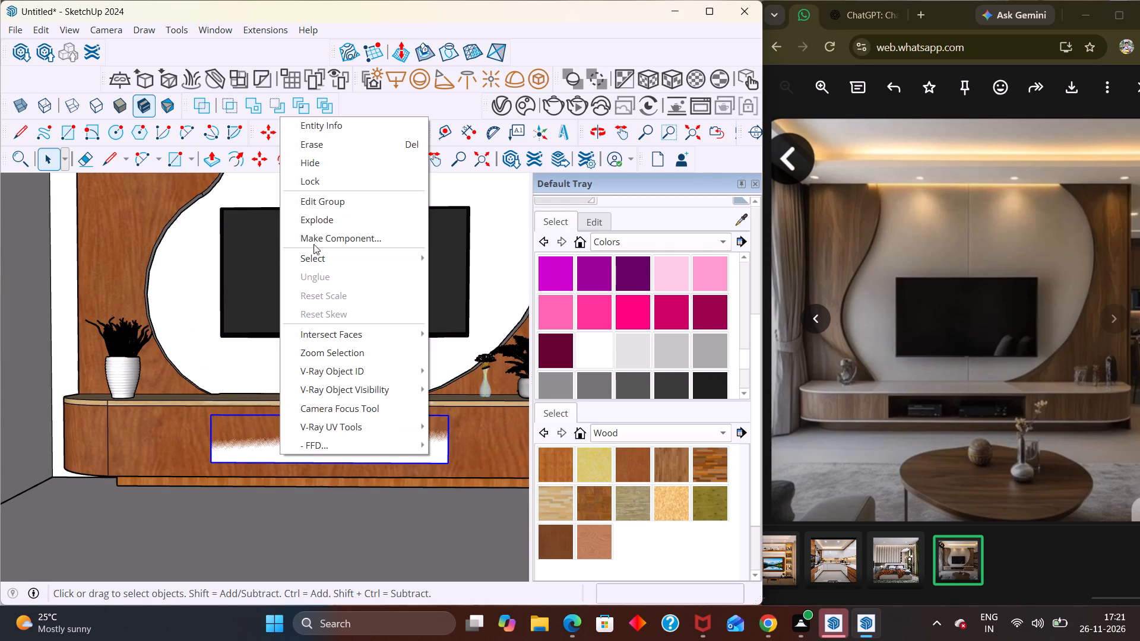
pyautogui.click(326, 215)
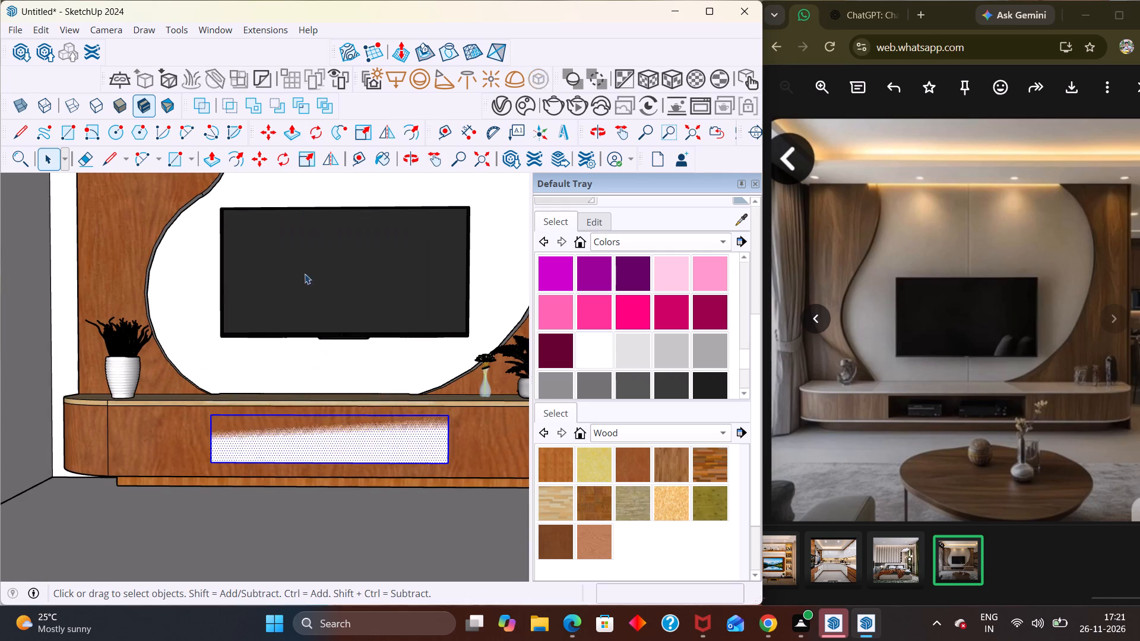
# Group the rectangular face on the console front together with its bounding edges.
pyautogui.scroll(-4, 255, 372)
pyautogui.press('space')
pyautogui.click(264, 412)
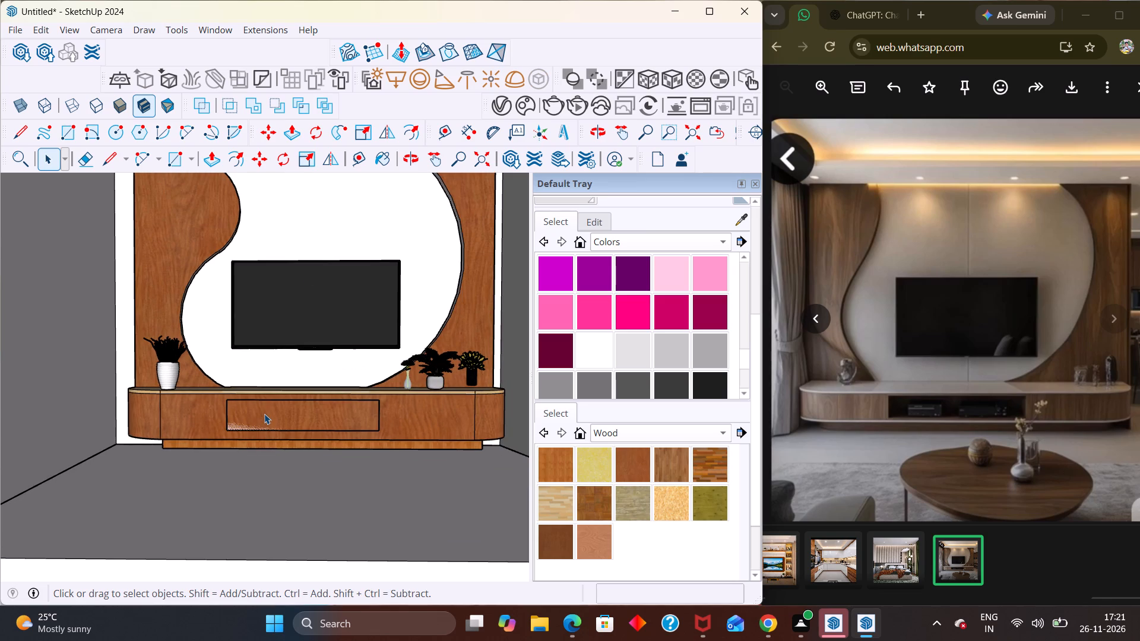
pyautogui.rightClick(264, 414)
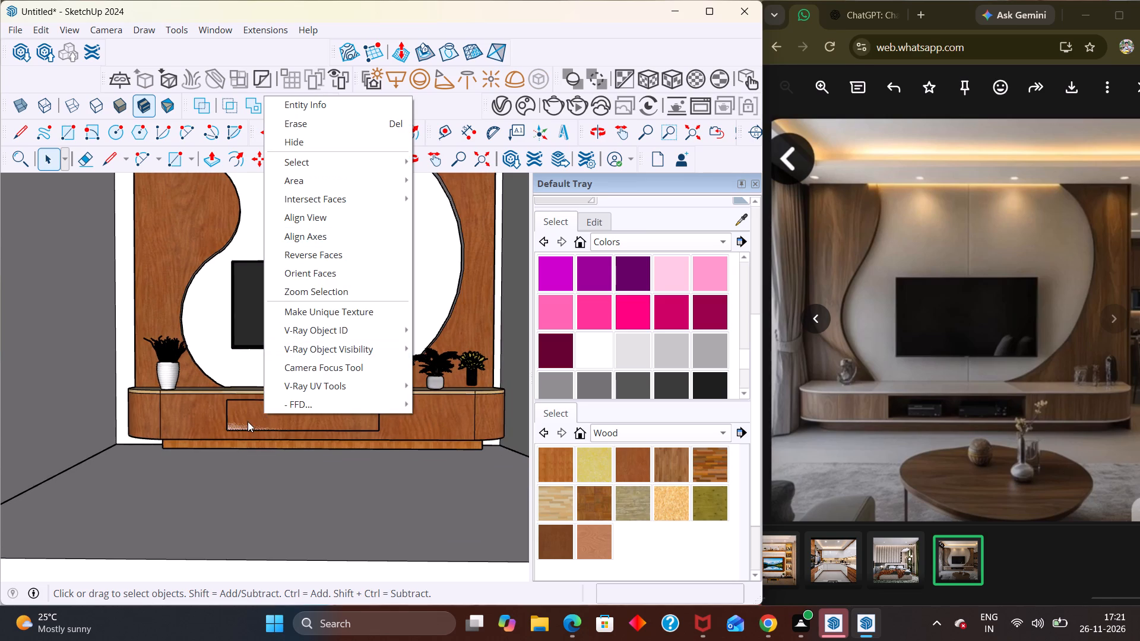
pyautogui.doubleClick(248, 421)
pyautogui.scroll(2, 248, 421)
pyautogui.click(248, 421)
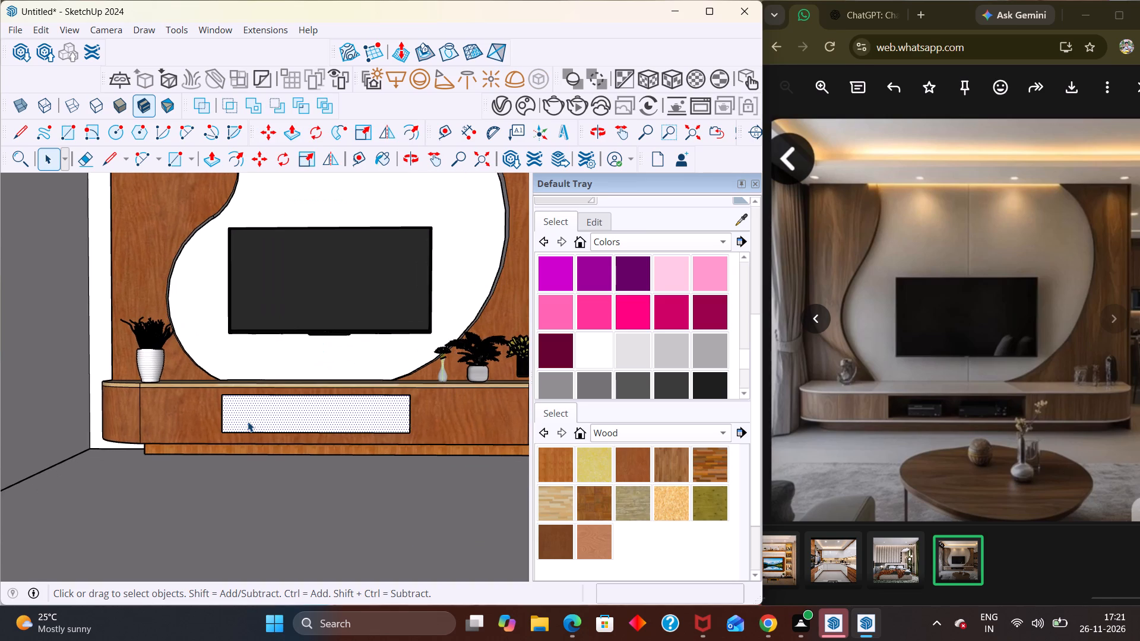
pyautogui.scroll(-3, 253, 443)
pyautogui.moveTo(265, 445); pyautogui.dragTo(265, 468, button='middle')
pyautogui.scroll(3, 272, 439)
pyautogui.doubleClick(275, 431)
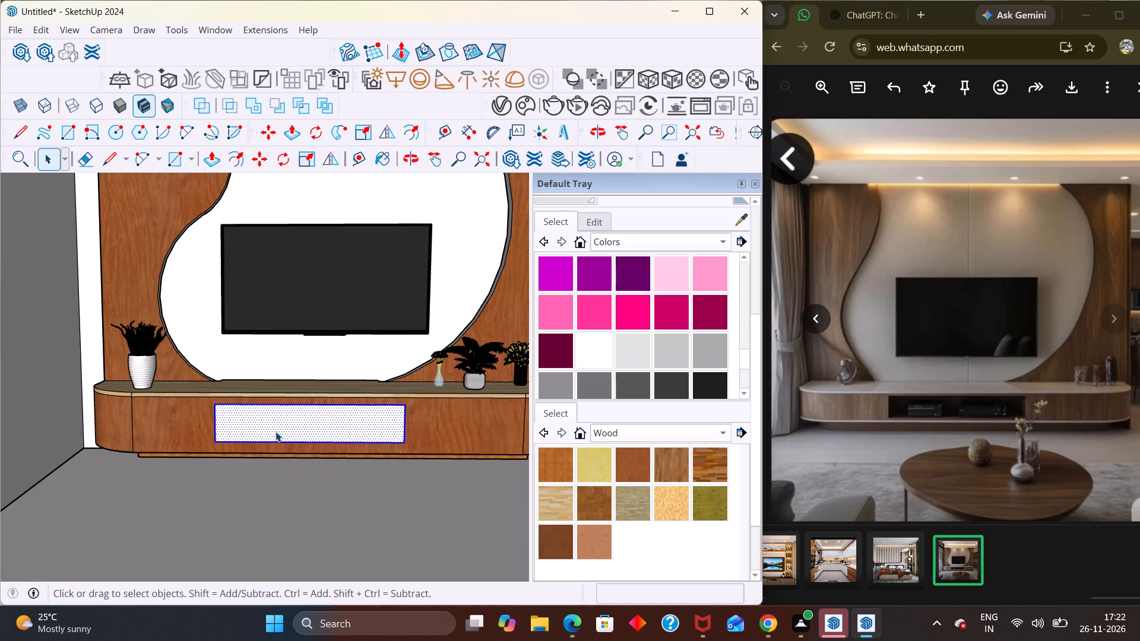
pyautogui.rightClick(275, 431)
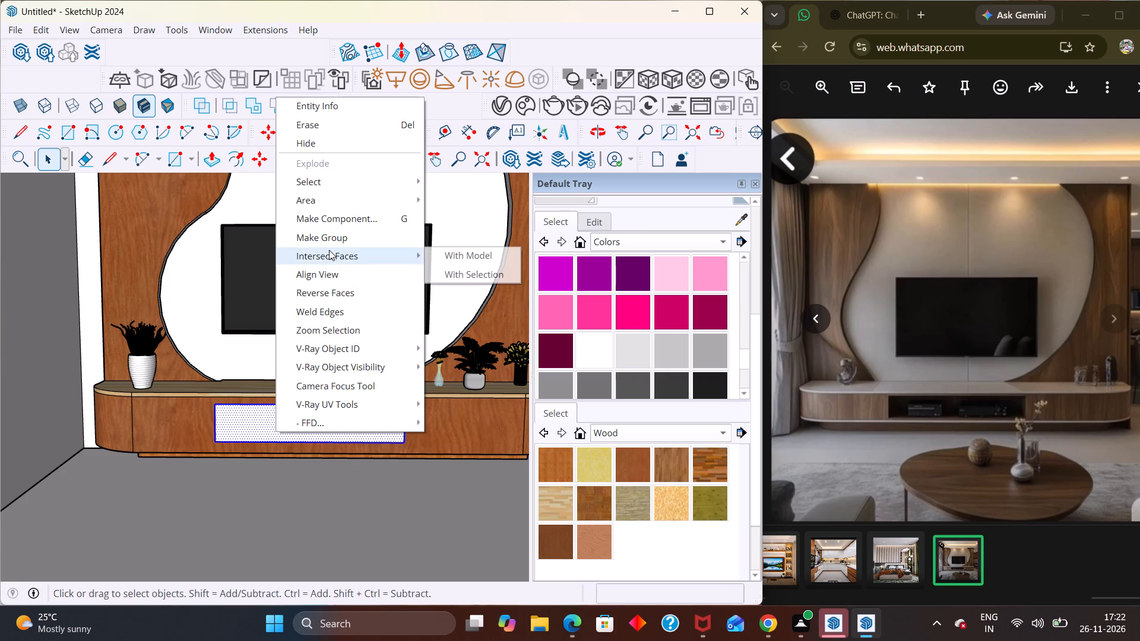
pyautogui.click(328, 245)
pyautogui.click(304, 414)
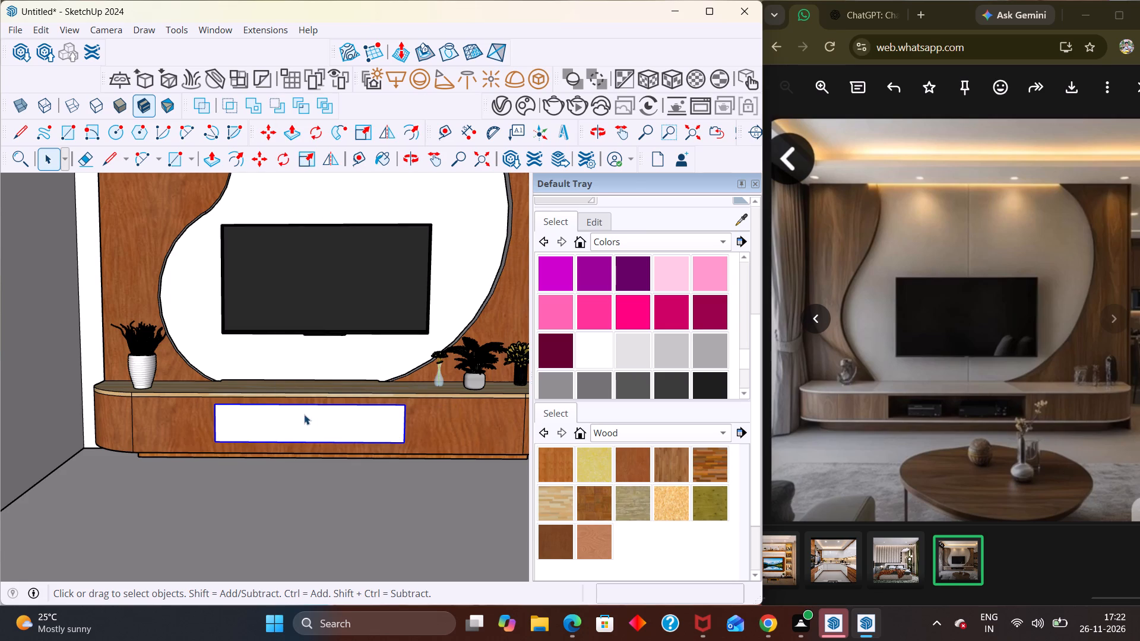
pyautogui.rightClick(304, 414)
pyautogui.click(272, 436)
# Inside the rectangle group on the console front, Push/Pull the face outward by about 1/8".
pyautogui.moveTo(278, 423); pyautogui.dragTo(256, 448, button='middle')
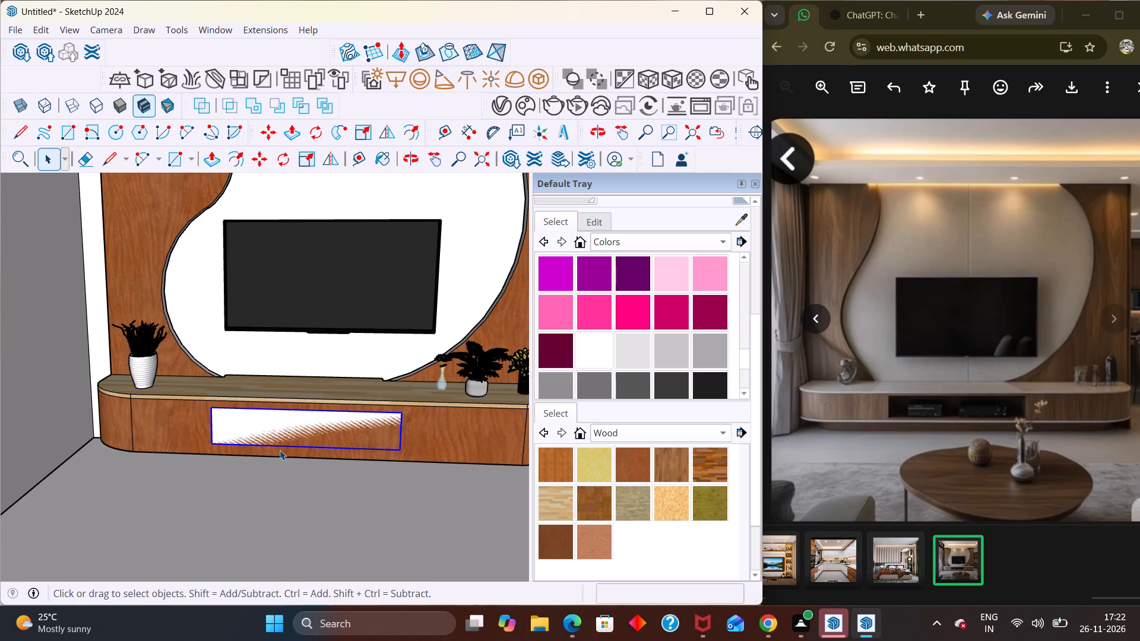
pyautogui.scroll(4, 281, 450)
pyautogui.moveTo(284, 435); pyautogui.dragTo(281, 466, button='middle')
pyautogui.scroll(1, 281, 466)
pyautogui.click(272, 431)
pyautogui.scroll(-5, 254, 419)
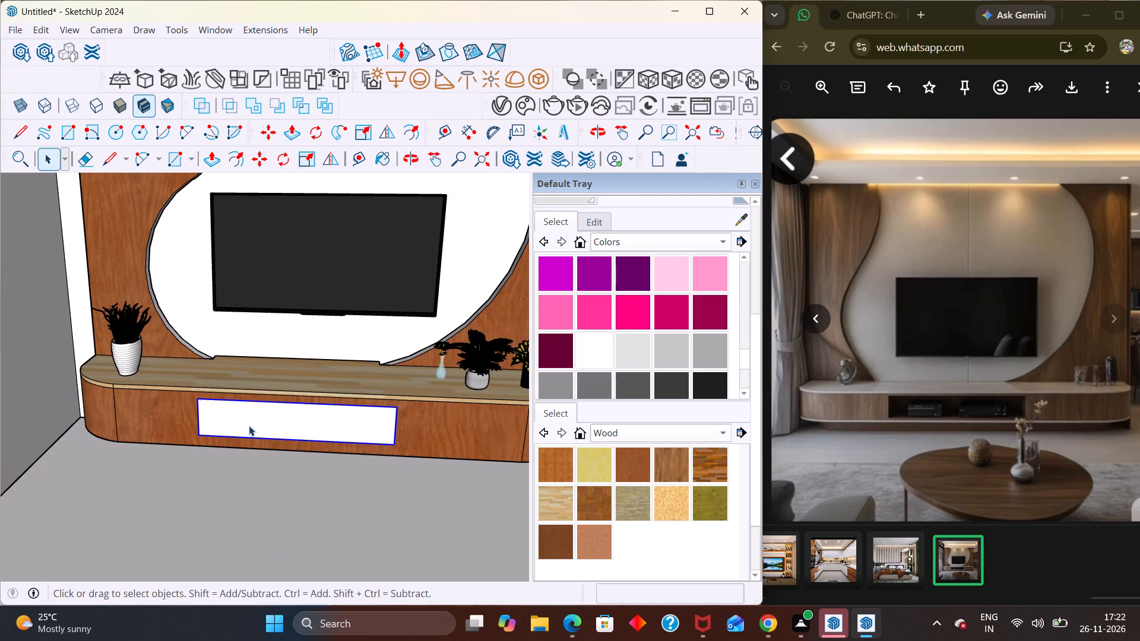
pyautogui.click(248, 425)
pyautogui.press('p')
pyautogui.click(245, 420)
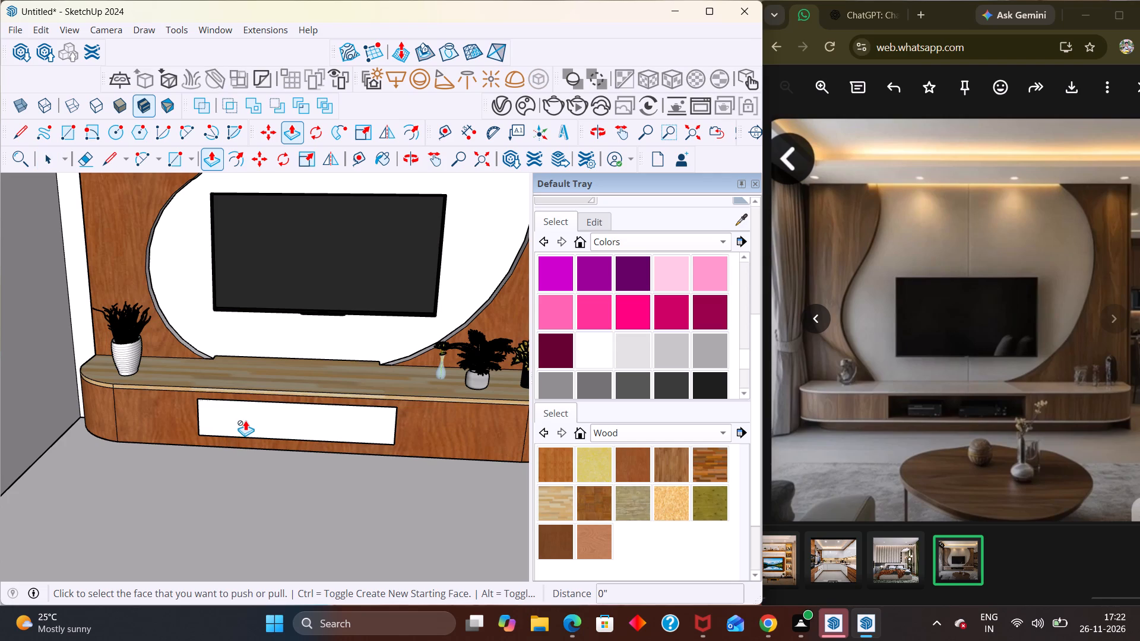
pyautogui.press('space')
pyautogui.doubleClick(245, 425)
pyautogui.click(245, 425)
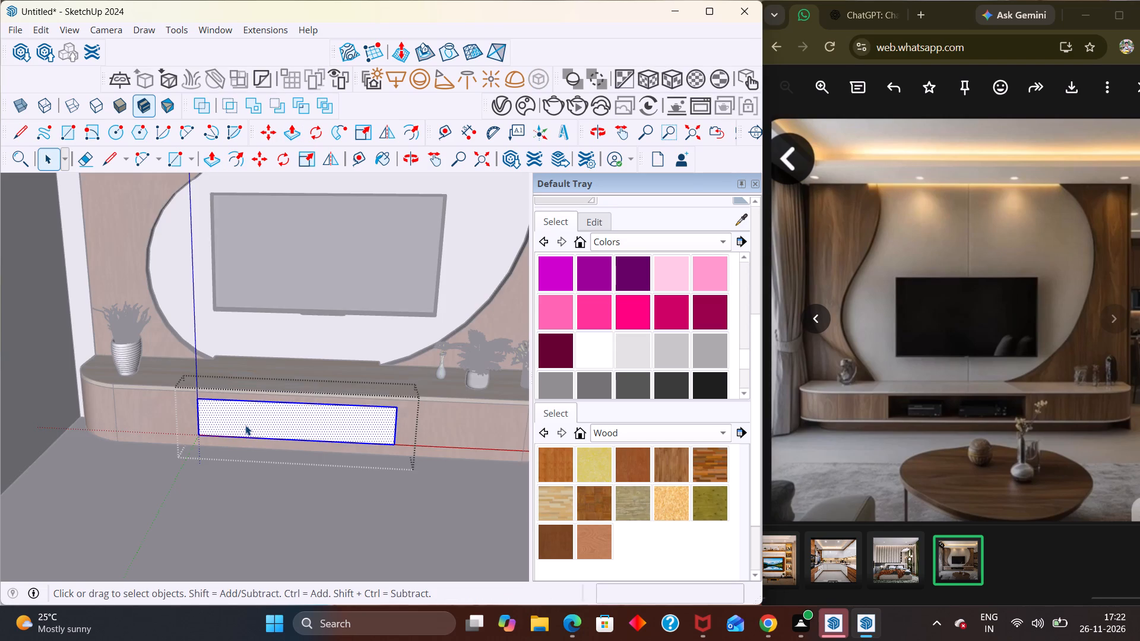
pyautogui.press('p')
pyautogui.click(260, 422)
pyautogui.moveTo(246, 430); pyautogui.dragTo(241, 466, button='middle')
pyautogui.scroll(6, 301, 410)
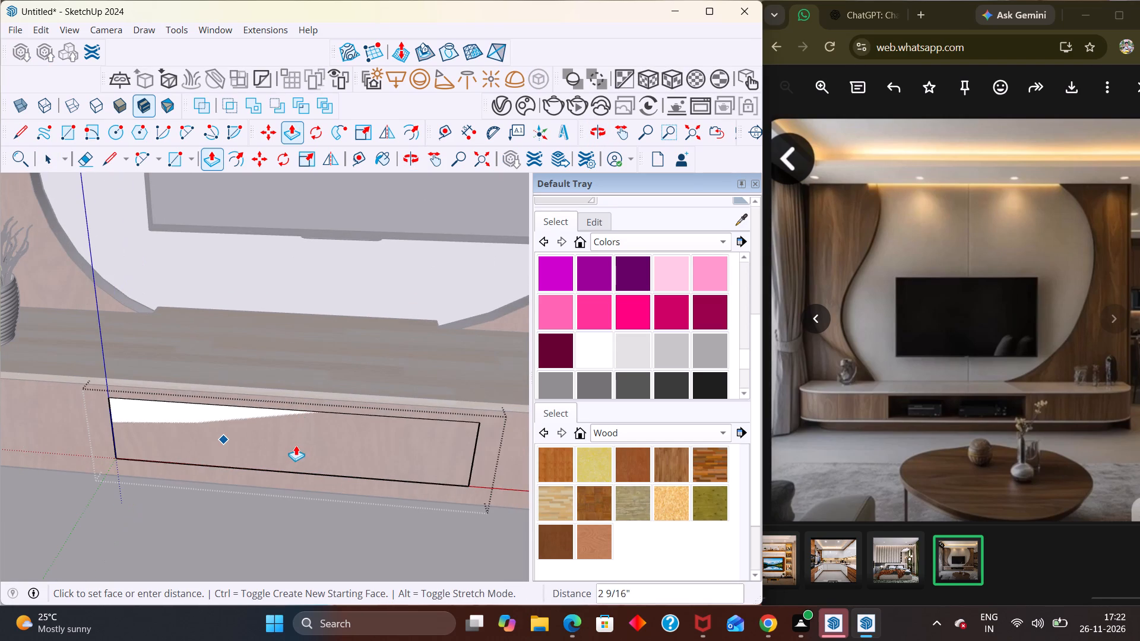
pyautogui.moveTo(298, 441); pyautogui.dragTo(307, 489, button='middle')
pyautogui.scroll(3, 307, 489)
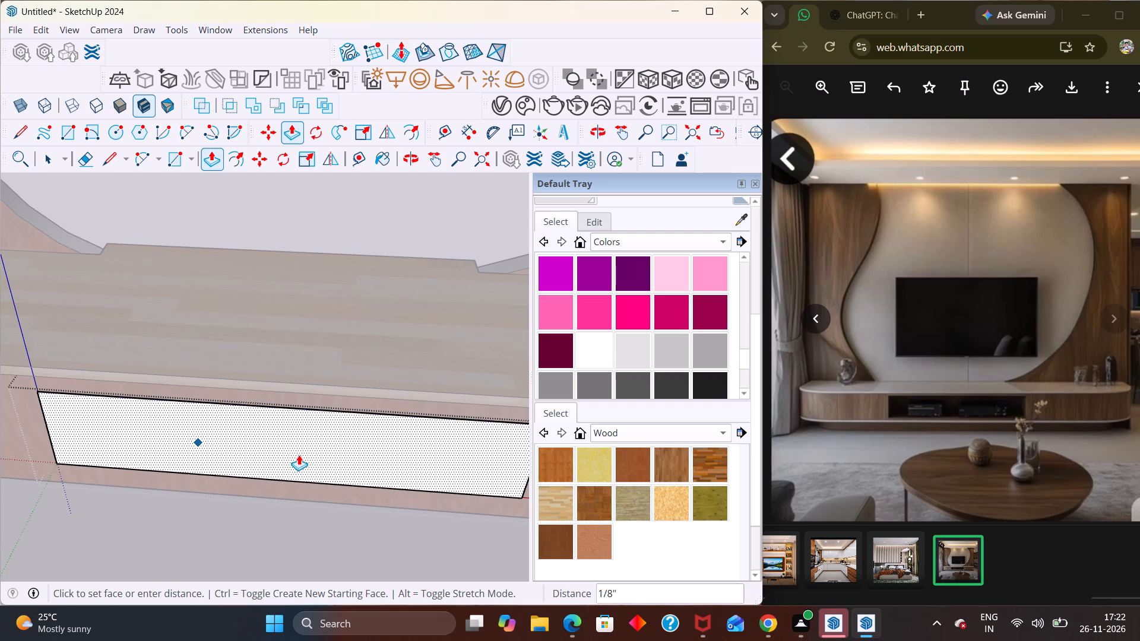
pyautogui.click(297, 457)
pyautogui.press('space')
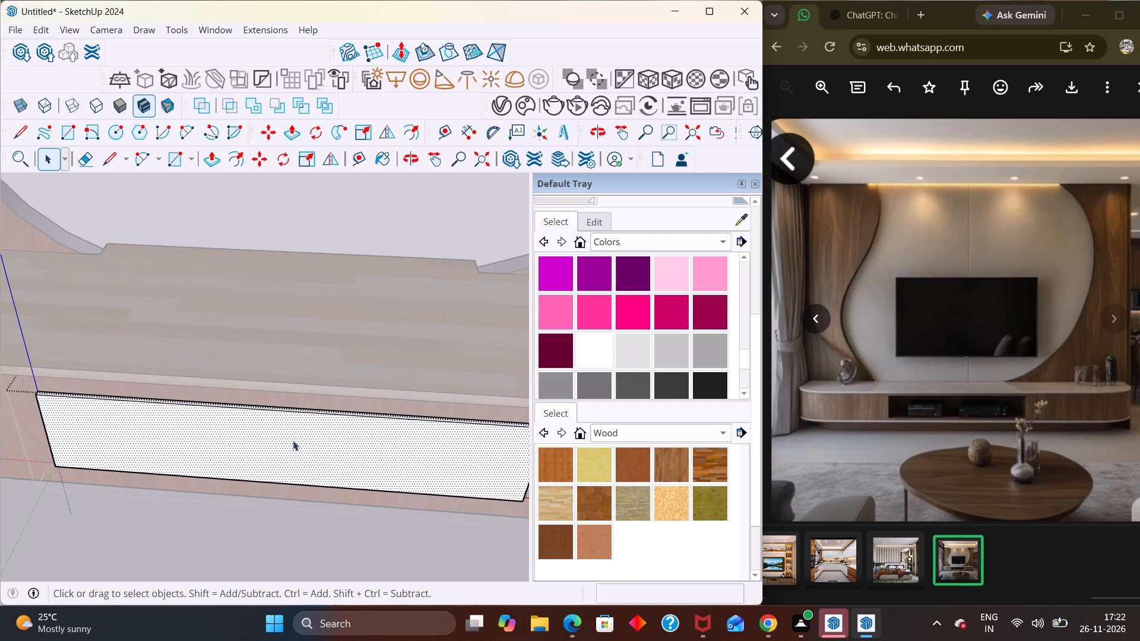
# Paint the front face of the thin console panel black from the Colors collection, and leave the group.
pyautogui.scroll(-4, 317, 411)
pyautogui.scroll(-2, 593, 330)
pyautogui.scroll(1, 594, 331)
pyautogui.scroll(-4, 594, 332)
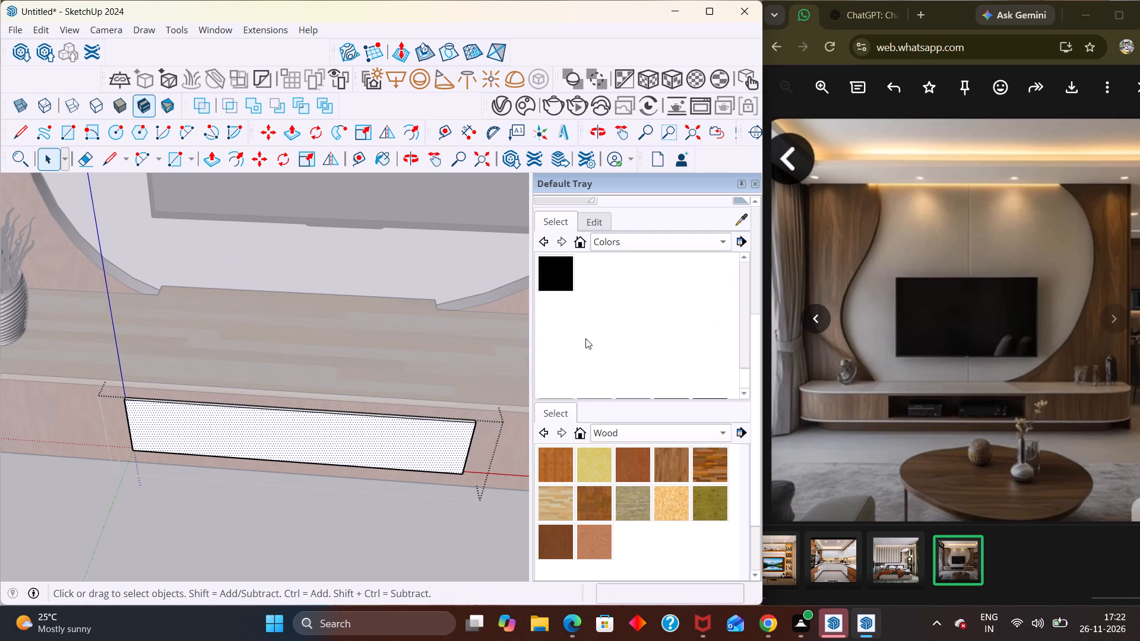
pyautogui.click(559, 279)
pyautogui.click(383, 445)
pyautogui.scroll(-10, 363, 377)
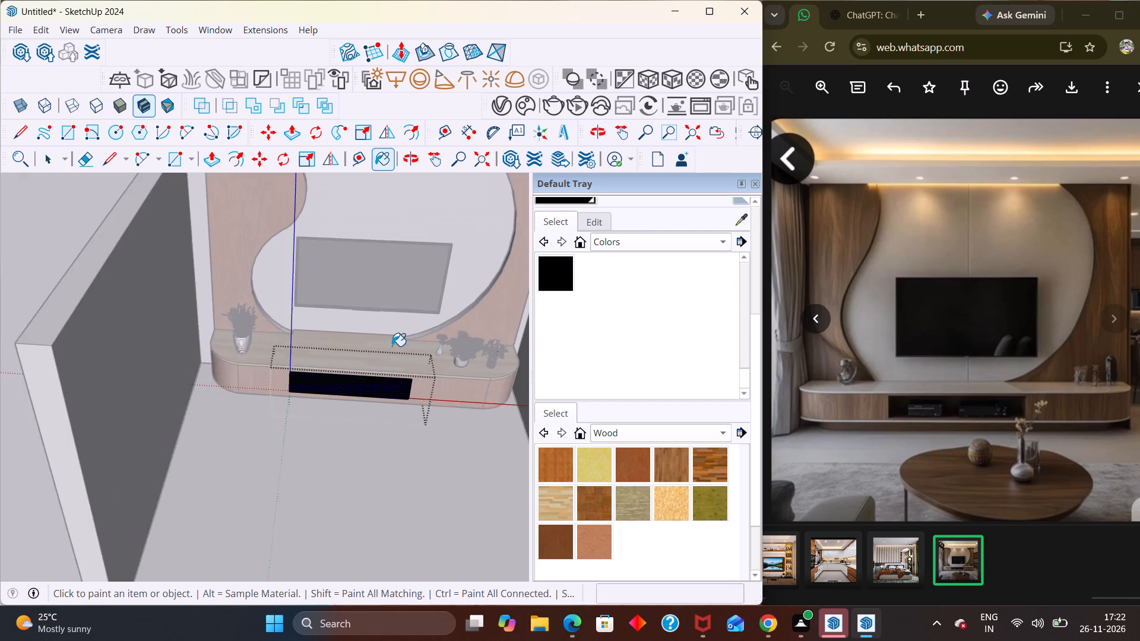
pyautogui.scroll(-12, 392, 346)
pyautogui.press('Escape')
pyautogui.press('space')
pyautogui.click(446, 237)
# Examine the TV wall and the console's black panel from the front, near and far, against the reference photo.
pyautogui.moveTo(382, 357); pyautogui.dragTo(384, 248, button='middle')
pyautogui.scroll(4, 384, 251)
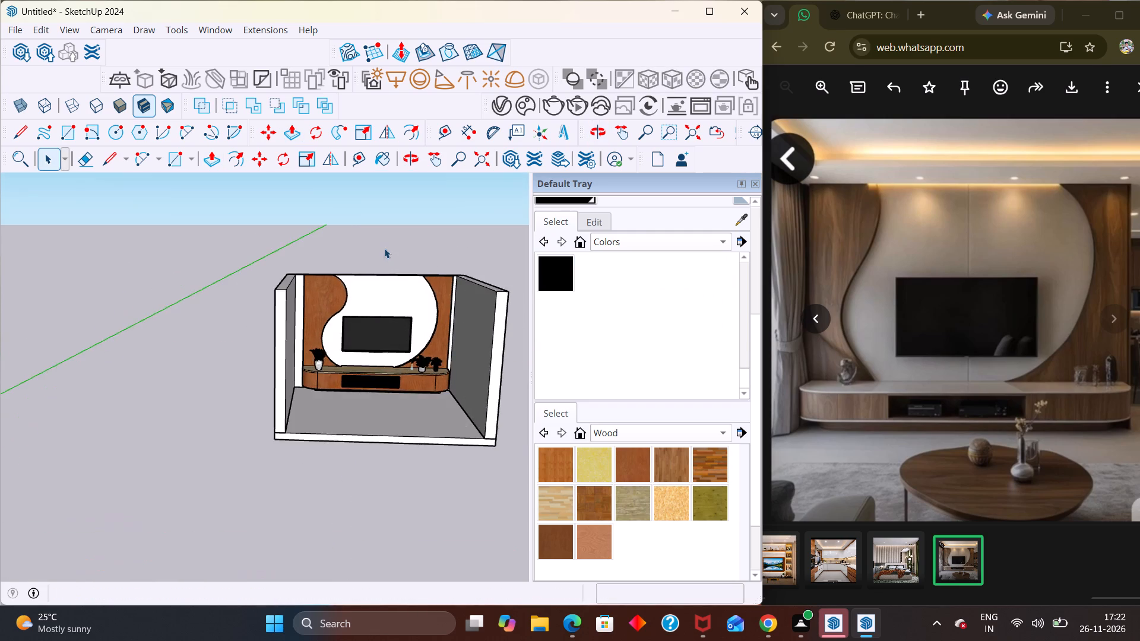
pyautogui.scroll(7, 376, 388)
pyautogui.moveTo(369, 421); pyautogui.dragTo(375, 361, button='middle')
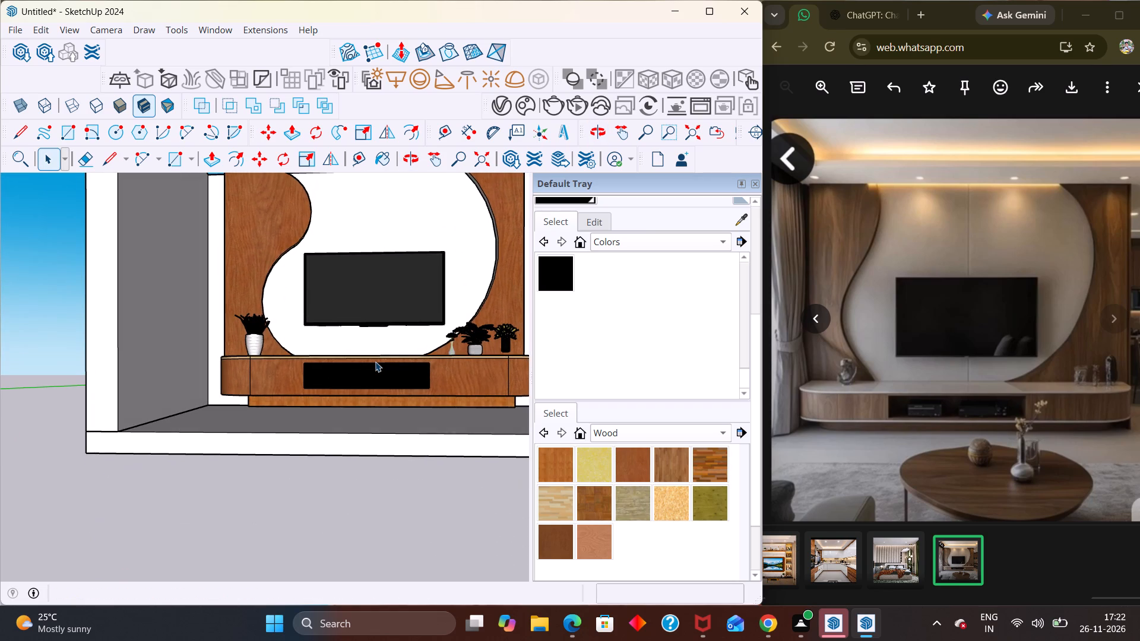
pyautogui.scroll(2, 373, 390)
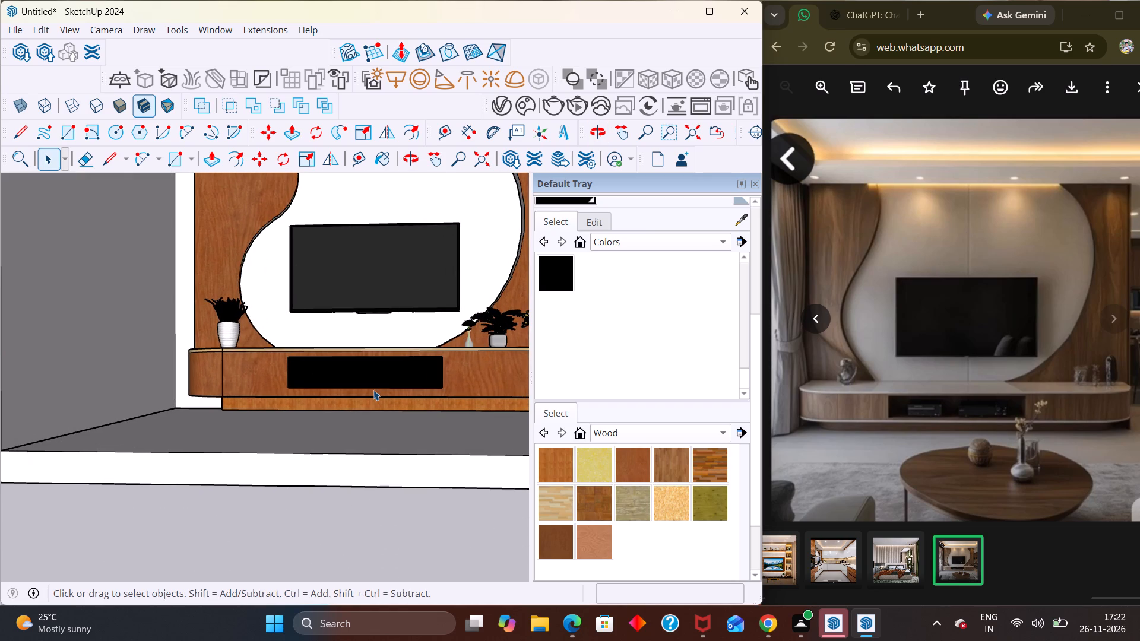
pyautogui.scroll(-9, 373, 390)
pyautogui.middleClick(373, 390)
pyautogui.moveTo(421, 344); pyautogui.dragTo(418, 313, button='middle')
pyautogui.scroll(4, 419, 317)
pyautogui.middleClick(417, 312)
pyautogui.moveTo(412, 311); pyautogui.dragTo(412, 319, button='middle')
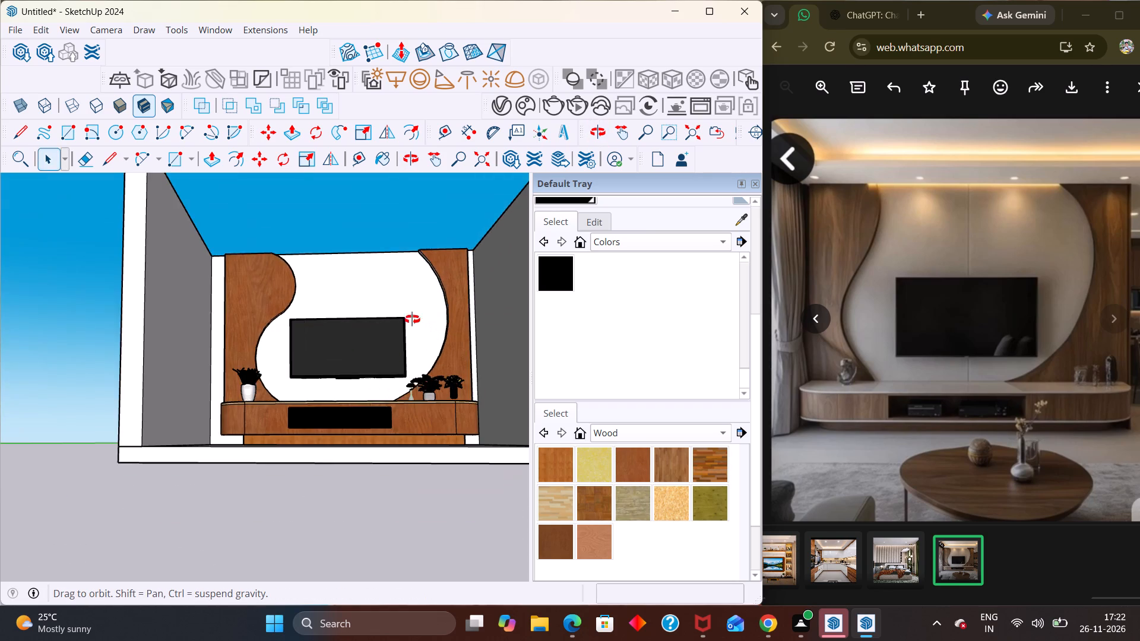
pyautogui.moveTo(412, 319); pyautogui.dragTo(414, 351, button='middle')
pyautogui.scroll(2, 414, 351)
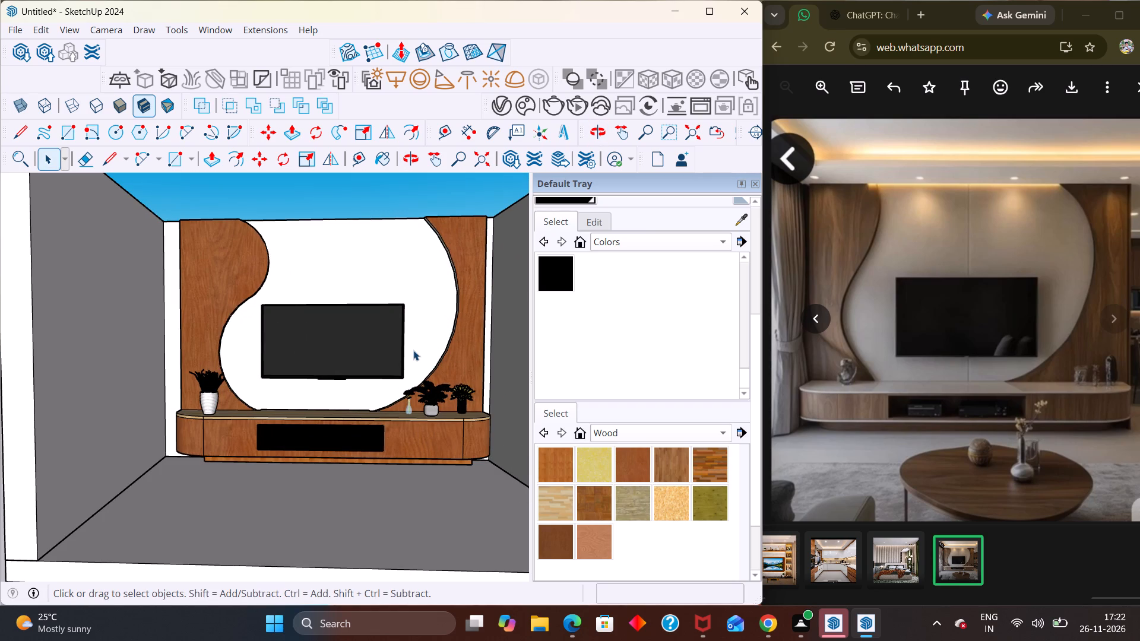
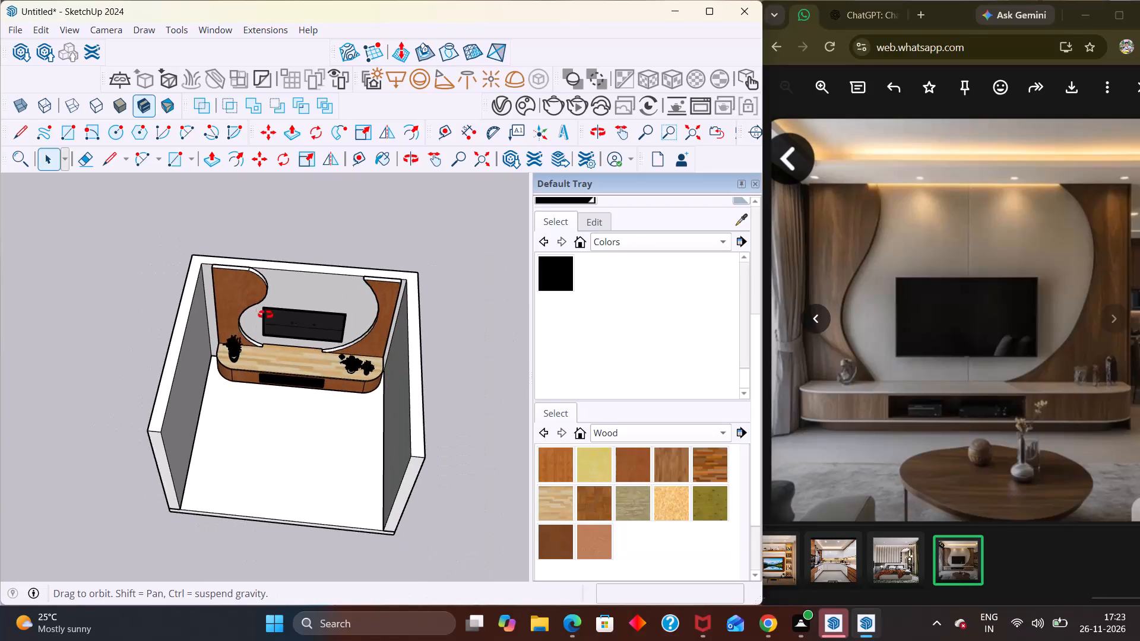
# Examine the TV wall, console and room from above and from the front, near and far, against the reference photo.
pyautogui.scroll(6, 264, 306)
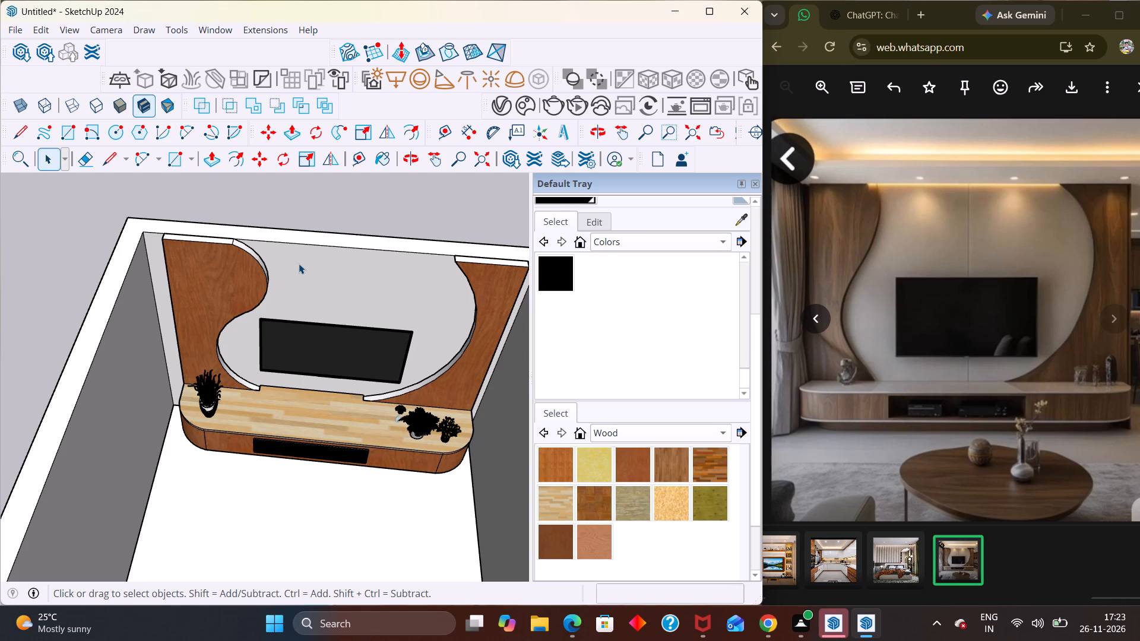
pyautogui.scroll(-4, 362, 265)
pyautogui.scroll(-1, 379, 325)
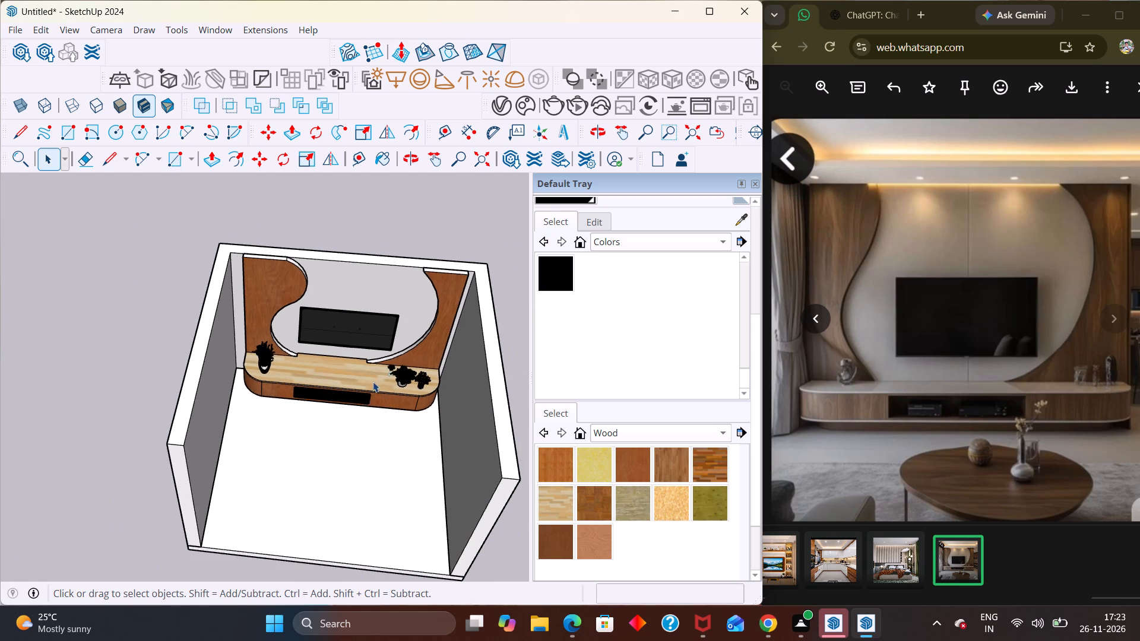
pyautogui.scroll(-1, 352, 400)
pyautogui.moveTo(350, 408); pyautogui.dragTo(351, 269, button='middle')
pyautogui.scroll(4, 348, 284)
pyautogui.moveTo(311, 502); pyautogui.dragTo(321, 375, button='middle')
pyautogui.scroll(2, 321, 393)
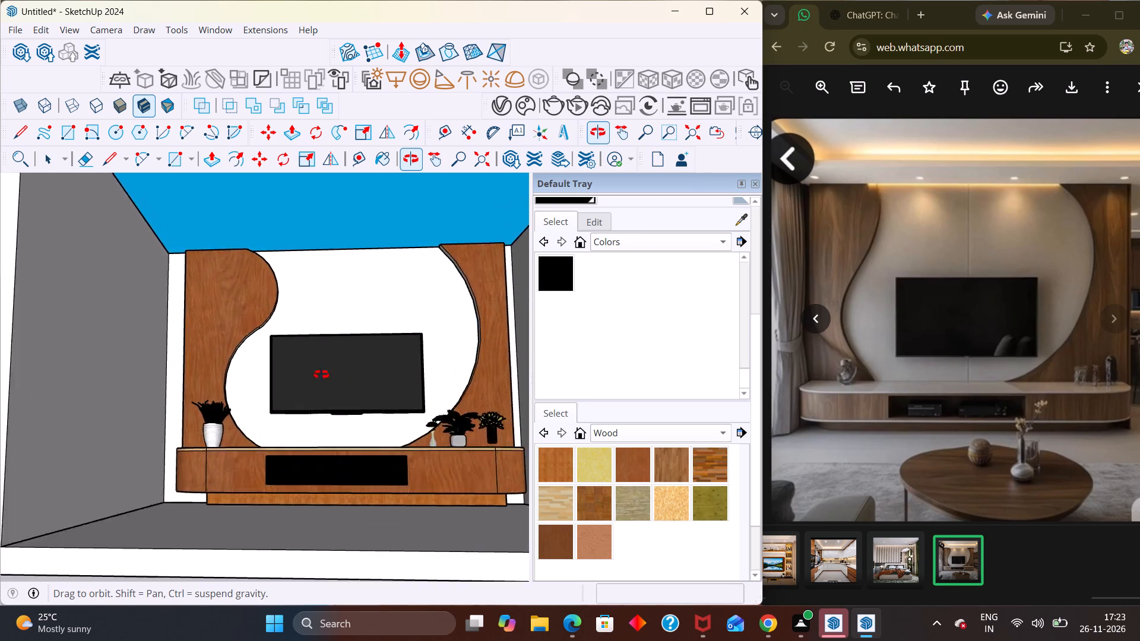
pyautogui.moveTo(321, 375); pyautogui.dragTo(322, 373, button='middle')
pyautogui.scroll(2, 321, 375)
pyautogui.scroll(-4, 299, 386)
pyautogui.scroll(-3, 421, 529)
pyautogui.moveTo(407, 504); pyautogui.dragTo(373, 516, button='middle')
pyautogui.scroll(1, 373, 516)
pyautogui.scroll(-3, 345, 476)
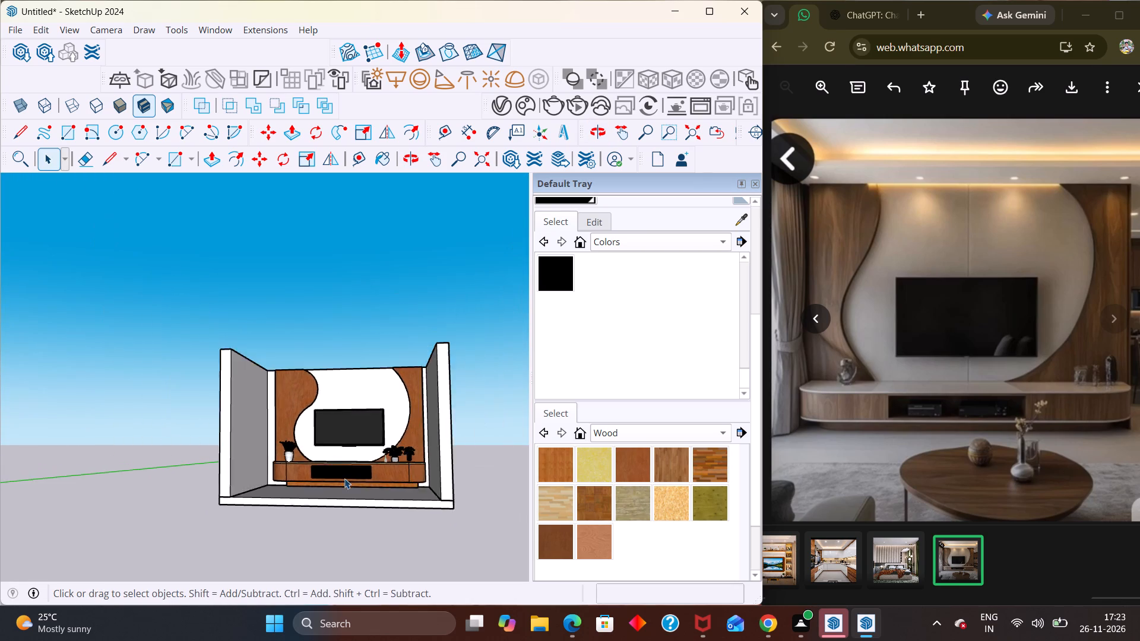
pyautogui.scroll(-7, 344, 478)
pyautogui.moveTo(416, 478); pyautogui.dragTo(452, 462, button='middle')
pyautogui.scroll(3, 460, 471)
pyautogui.scroll(3, 333, 457)
pyautogui.moveTo(334, 463); pyautogui.dragTo(335, 511, button='middle')
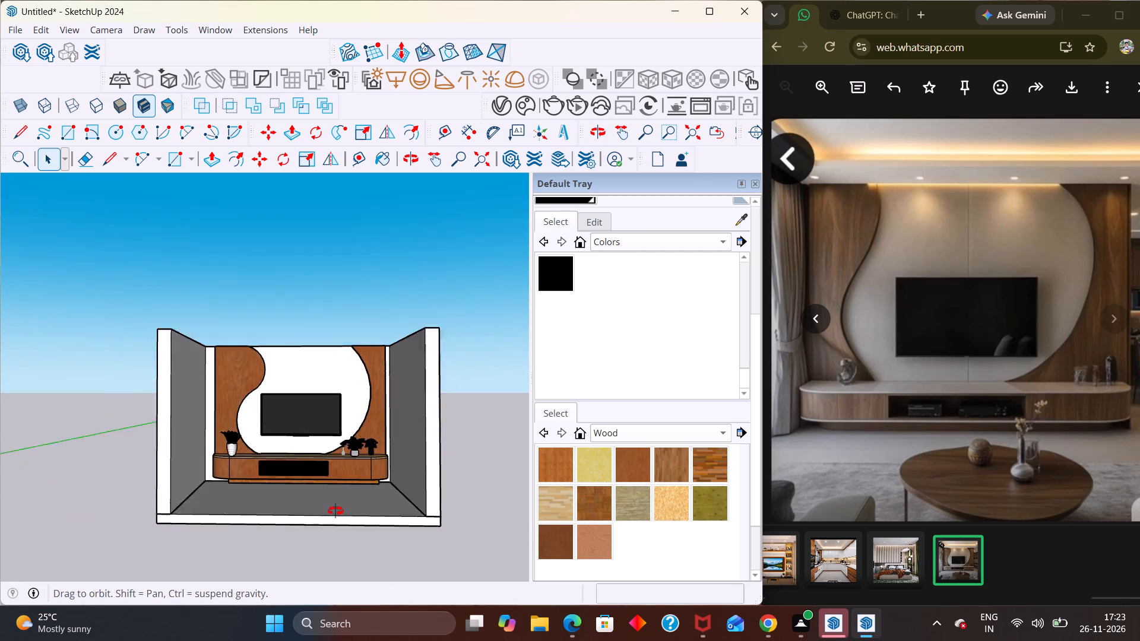
pyautogui.moveTo(335, 511); pyautogui.dragTo(335, 503, button='middle')
pyautogui.scroll(1, 335, 503)
pyautogui.moveTo(303, 481); pyautogui.dragTo(327, 485, button='middle')
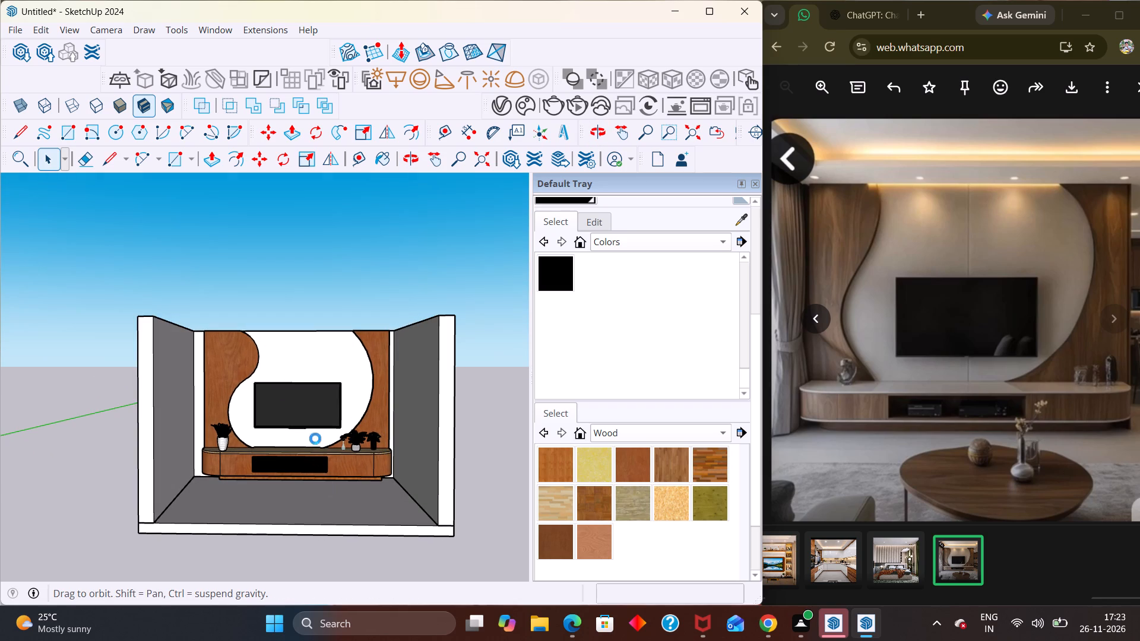
pyautogui.scroll(-1, 357, 386)
pyautogui.scroll(1, 374, 386)
pyautogui.scroll(-2, 384, 386)
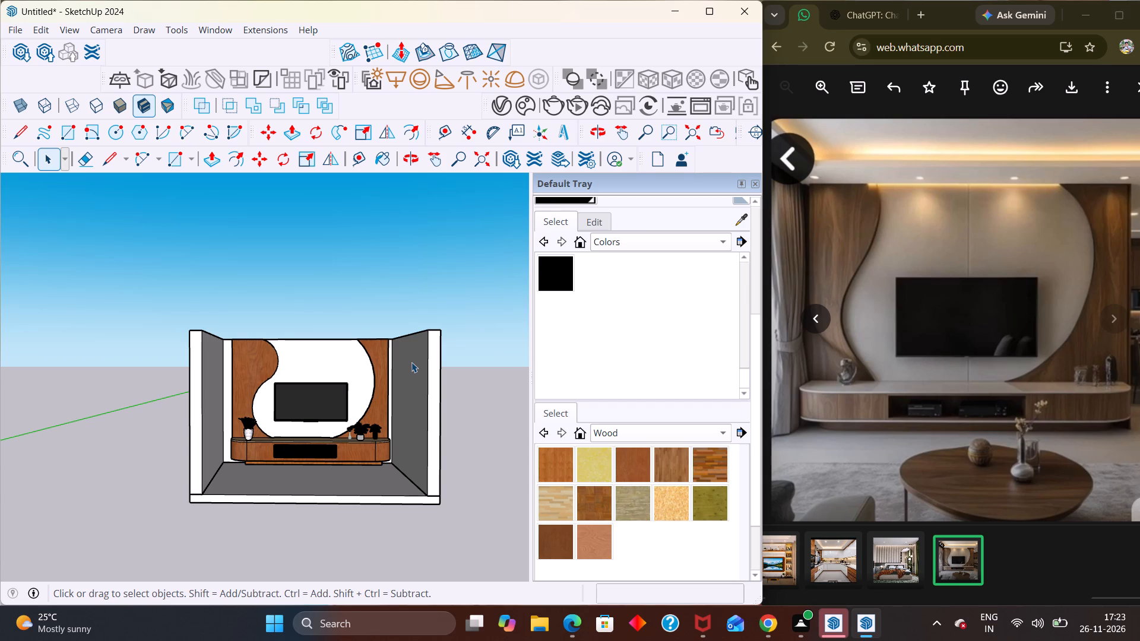
# Examine the room shell and the upper part of the TV wall from oblique and raised viewpoints.
pyautogui.scroll(-3, 413, 391)
pyautogui.moveTo(448, 392); pyautogui.dragTo(511, 429, button='middle')
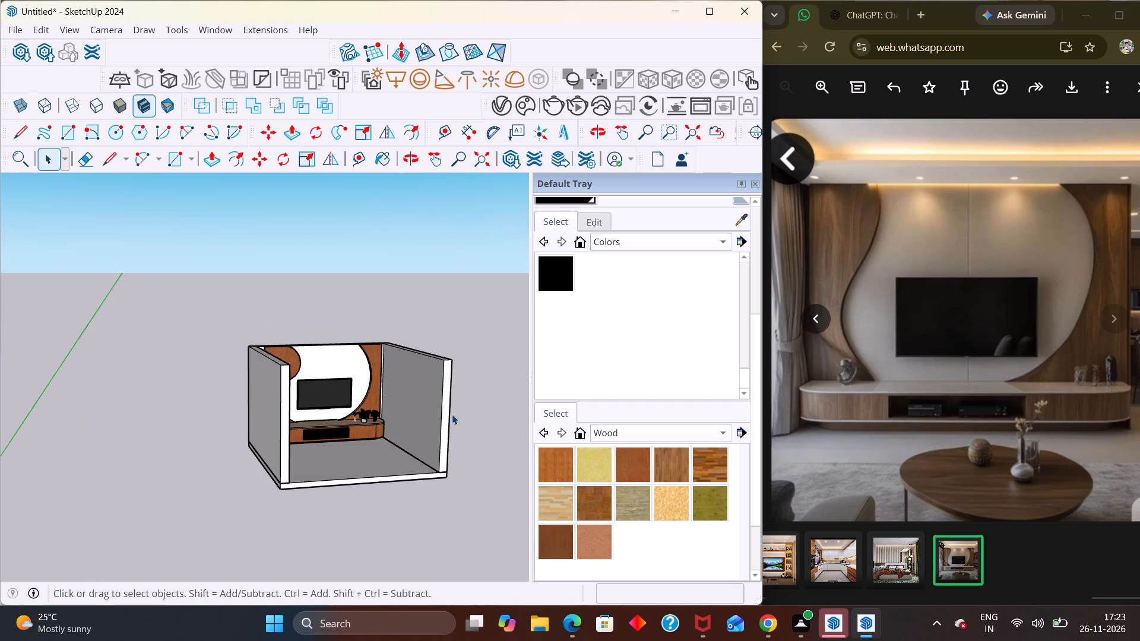
pyautogui.moveTo(408, 433); pyautogui.dragTo(438, 428, button='middle')
pyautogui.moveTo(330, 441); pyautogui.dragTo(342, 477, button='middle')
pyautogui.moveTo(295, 323); pyautogui.dragTo(229, 333, button='middle')
pyautogui.scroll(1, 296, 335)
pyautogui.middleClick(296, 335)
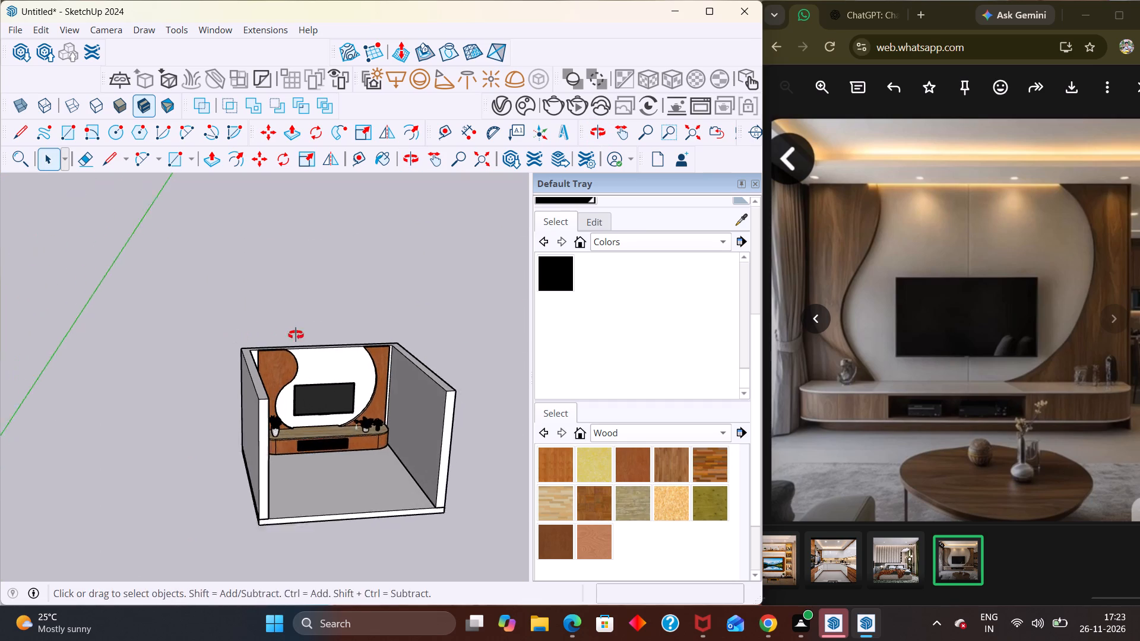
pyautogui.scroll(6, 296, 335)
pyautogui.scroll(9, 318, 390)
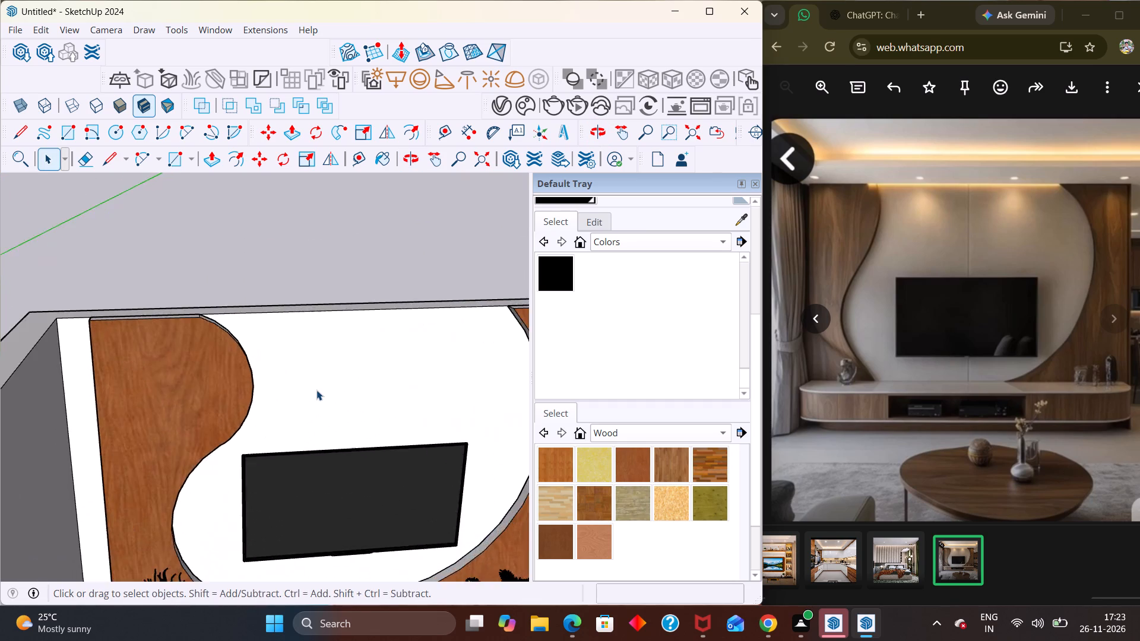
pyautogui.scroll(12, 316, 390)
pyautogui.scroll(-13, 316, 390)
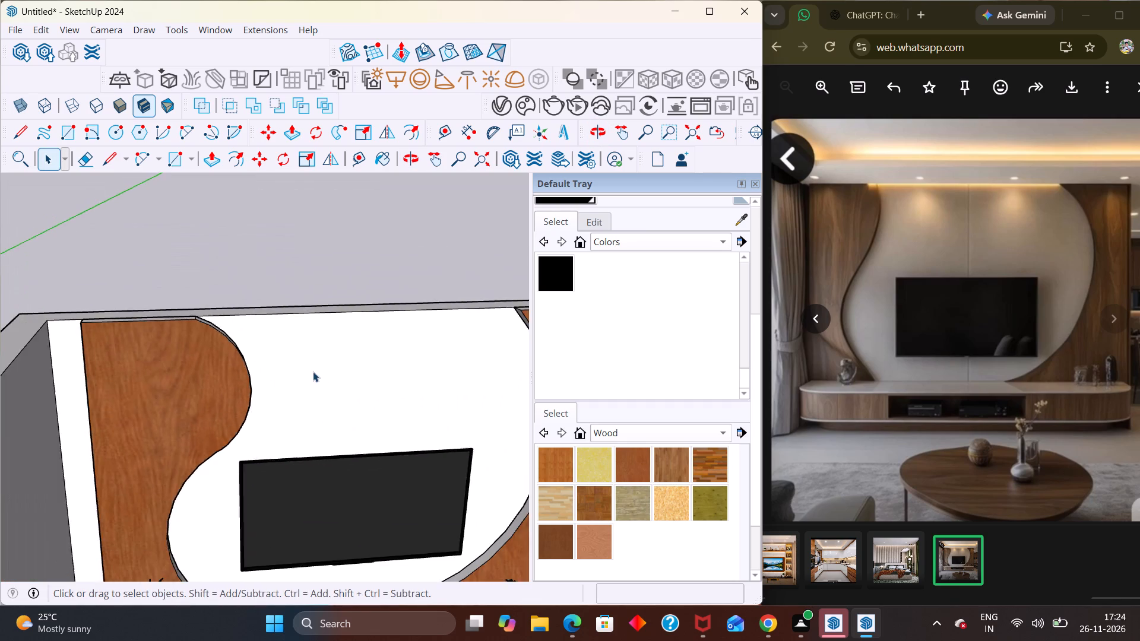
pyautogui.scroll(-13, 313, 372)
pyautogui.scroll(1, 338, 351)
pyautogui.scroll(-2, 338, 351)
pyautogui.moveTo(359, 327); pyautogui.dragTo(315, 344, button='middle')
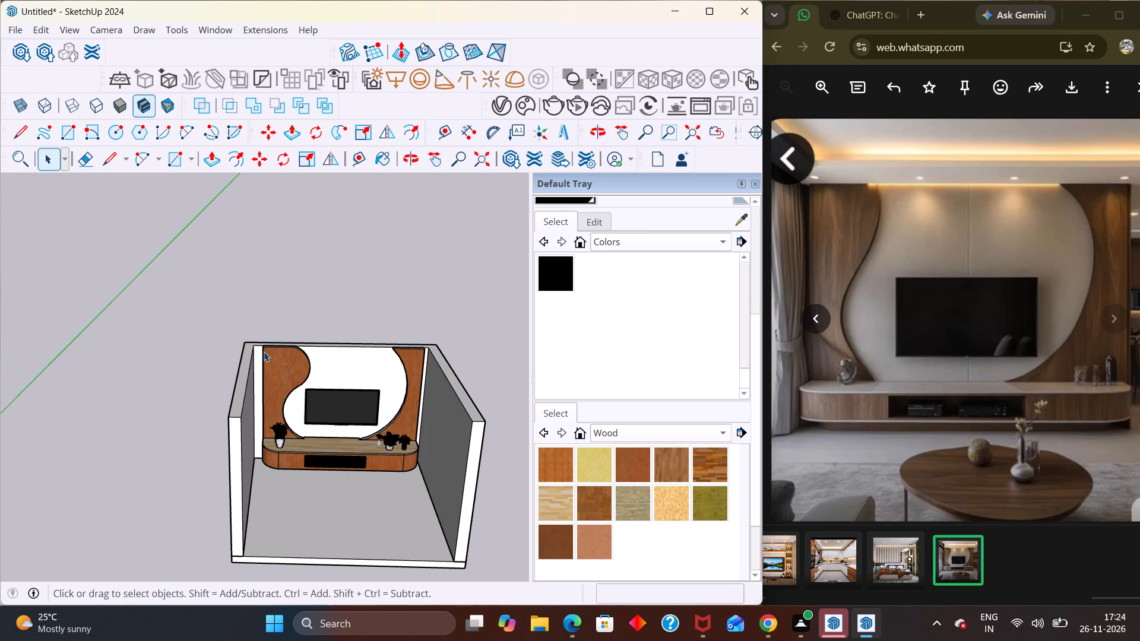
pyautogui.moveTo(264, 351); pyautogui.dragTo(255, 284, button='middle')
pyautogui.scroll(2, 258, 295)
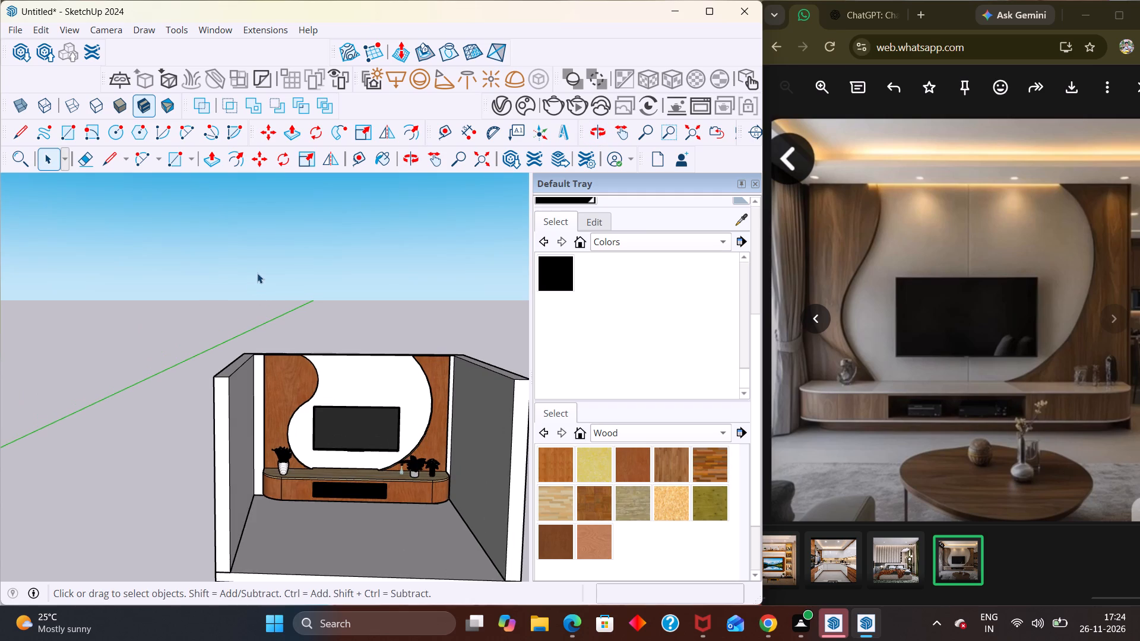
pyautogui.moveTo(242, 306); pyautogui.dragTo(284, 452, button='middle')
pyautogui.scroll(-6, 273, 481)
# Inside the room group, copy the whole floor slab up about 10' 6" onto the wall tops as a ceiling, and leave the group.
pyautogui.click(369, 523)
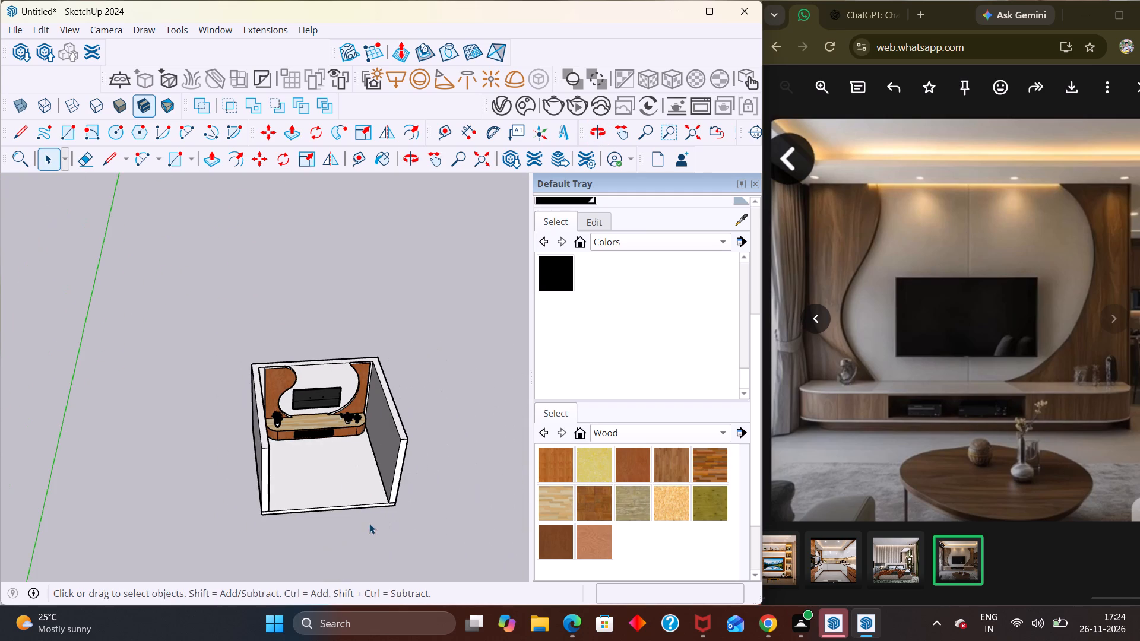
pyautogui.doubleClick(334, 475)
pyautogui.moveTo(343, 488); pyautogui.dragTo(343, 496)
pyautogui.tripleClick(338, 492)
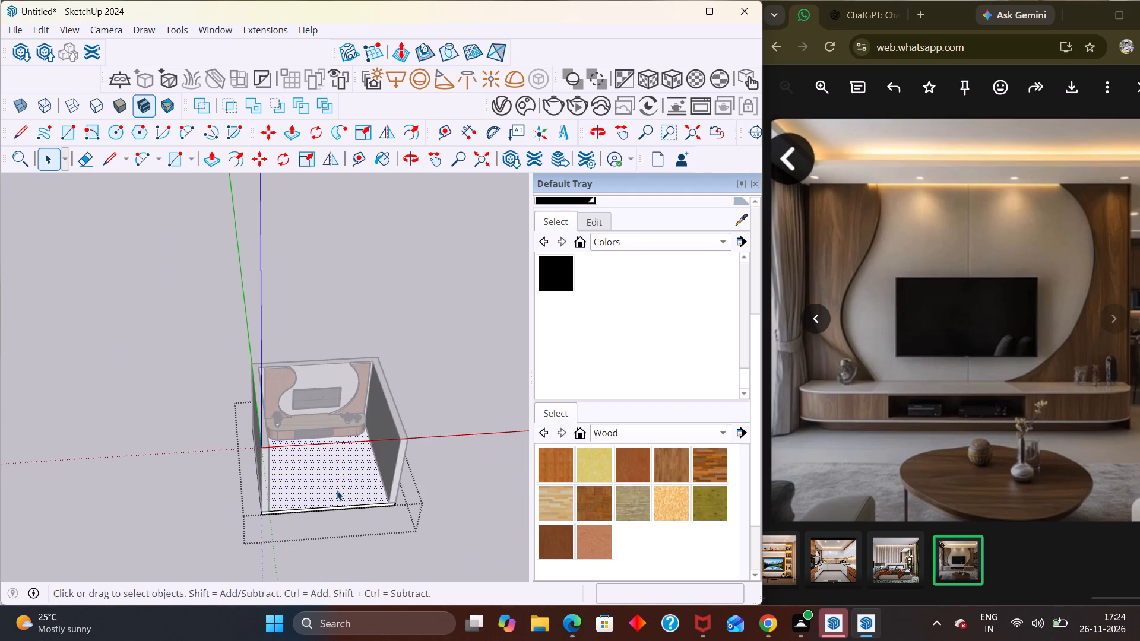
pyautogui.doubleClick(337, 490)
pyautogui.doubleClick(337, 490)
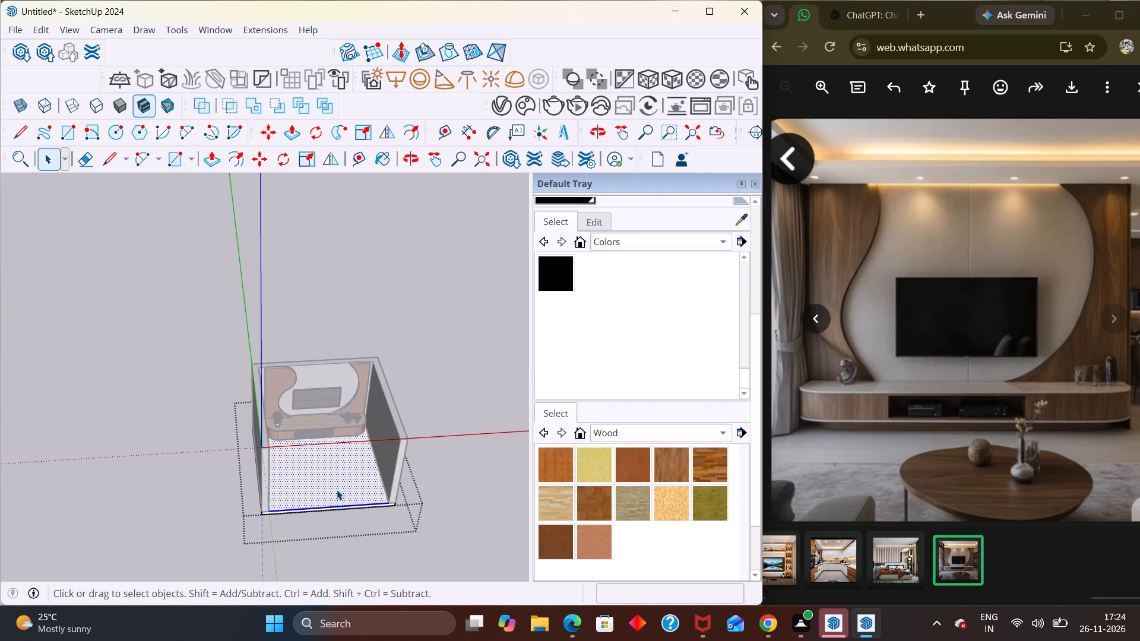
pyautogui.doubleClick(337, 490)
pyautogui.press('m')
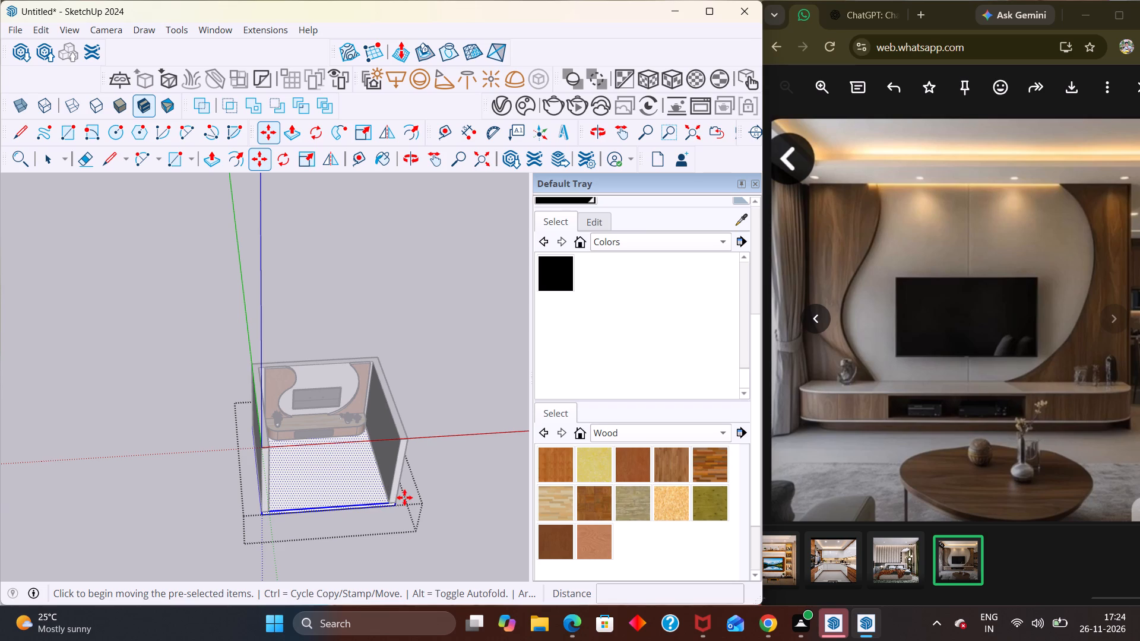
pyautogui.scroll(8, 343, 507)
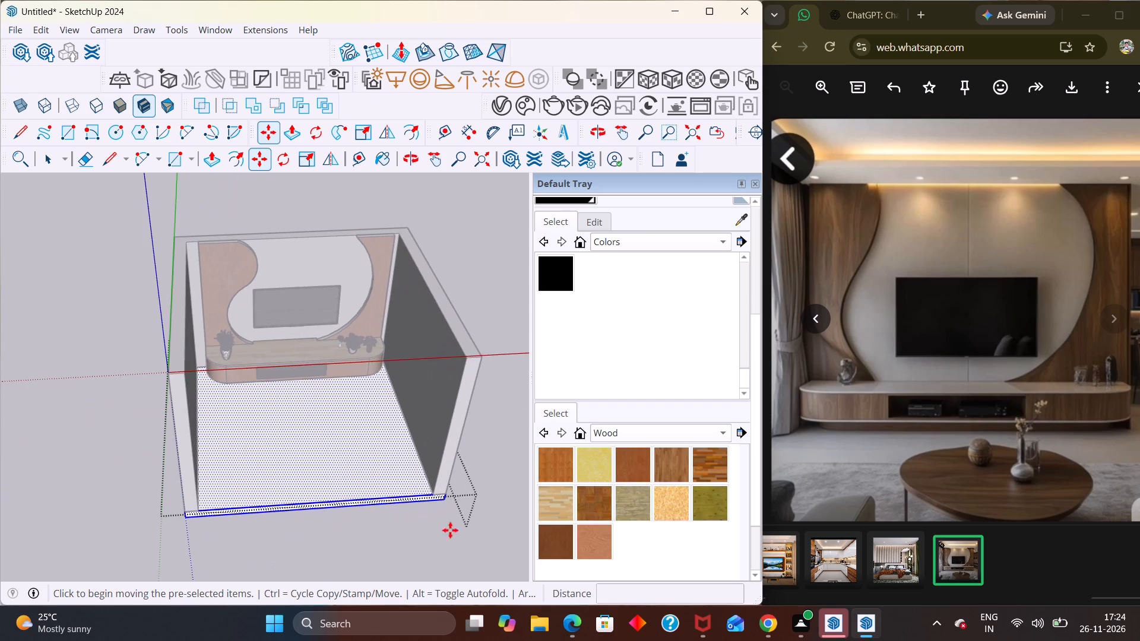
pyautogui.scroll(6, 448, 507)
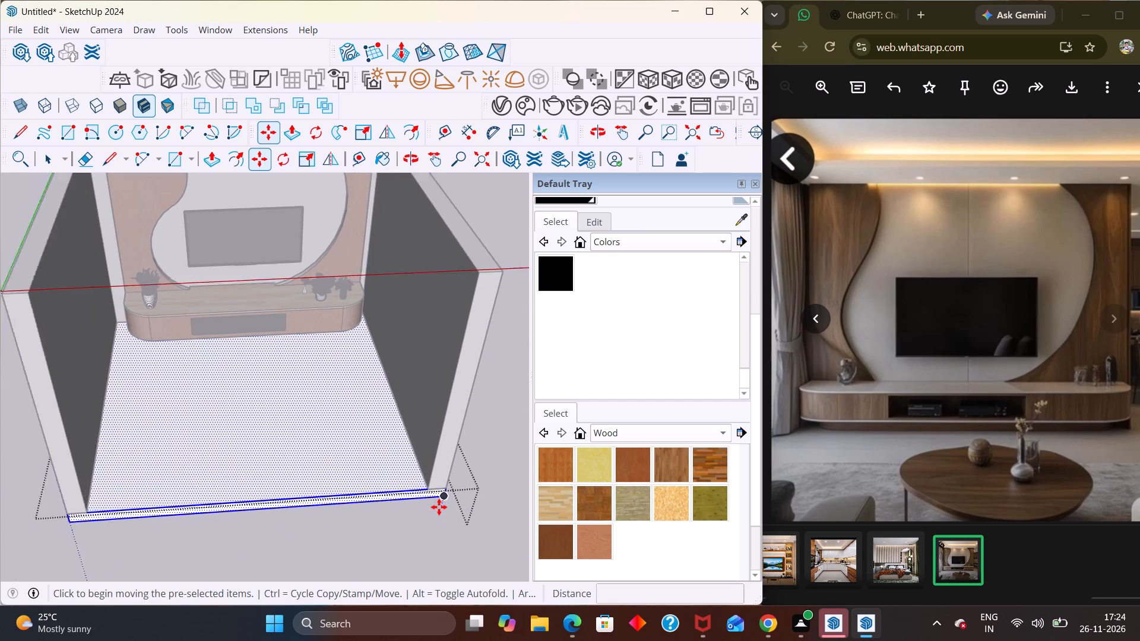
pyautogui.click(442, 504)
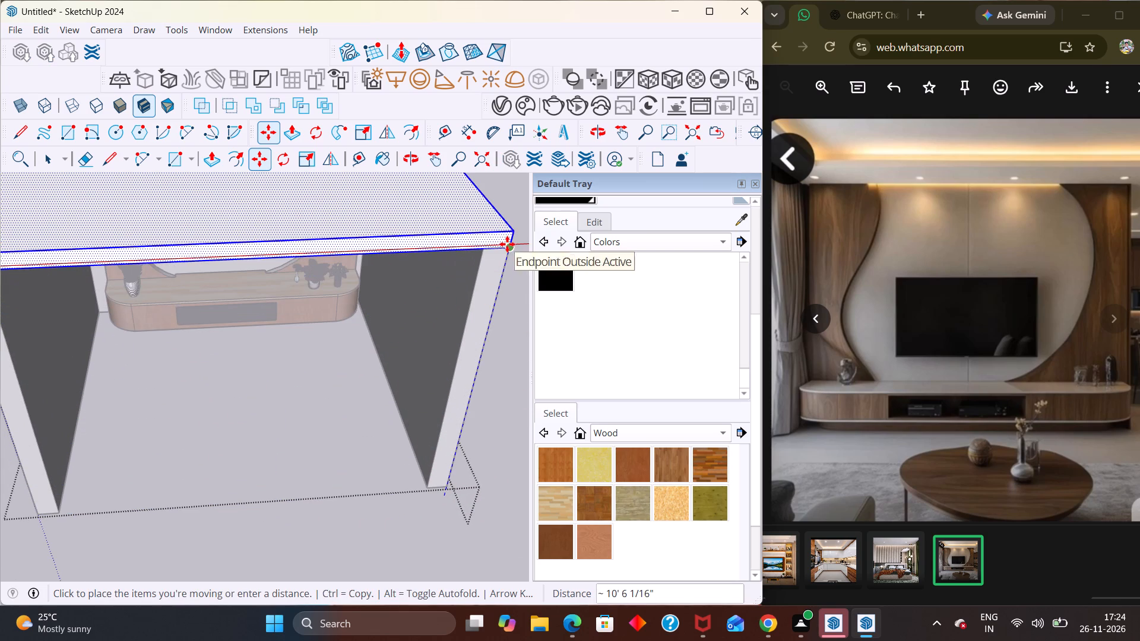
pyautogui.click(503, 246)
pyautogui.scroll(-3, 318, 292)
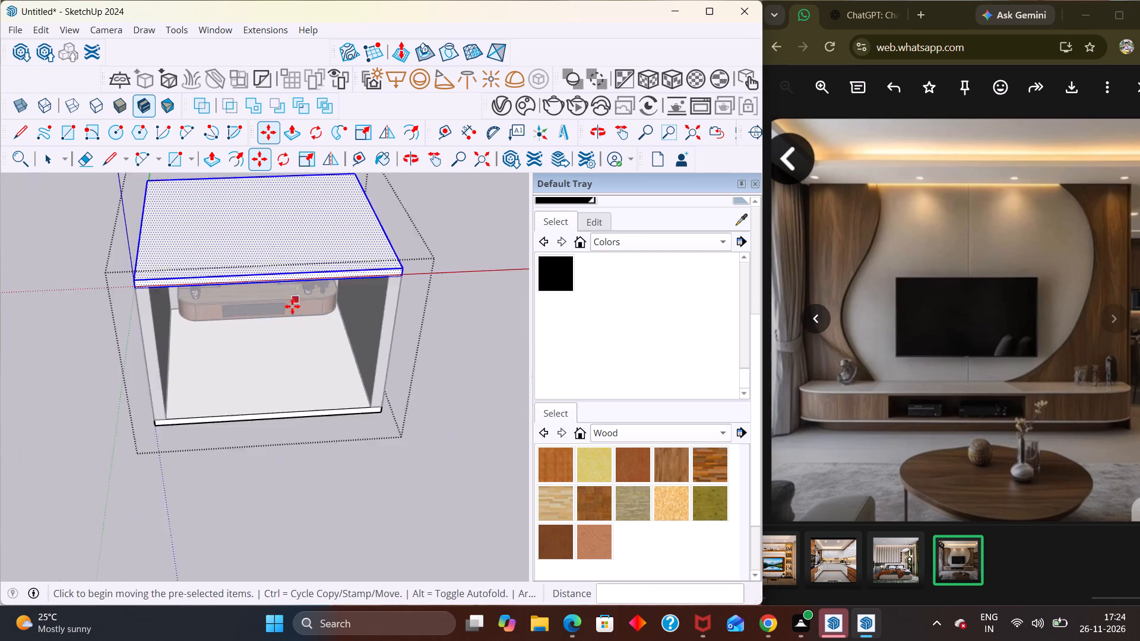
pyautogui.scroll(-8, 292, 306)
pyautogui.click(378, 458)
pyautogui.press('space')
pyautogui.moveTo(332, 460); pyautogui.dragTo(307, 283, button='middle')
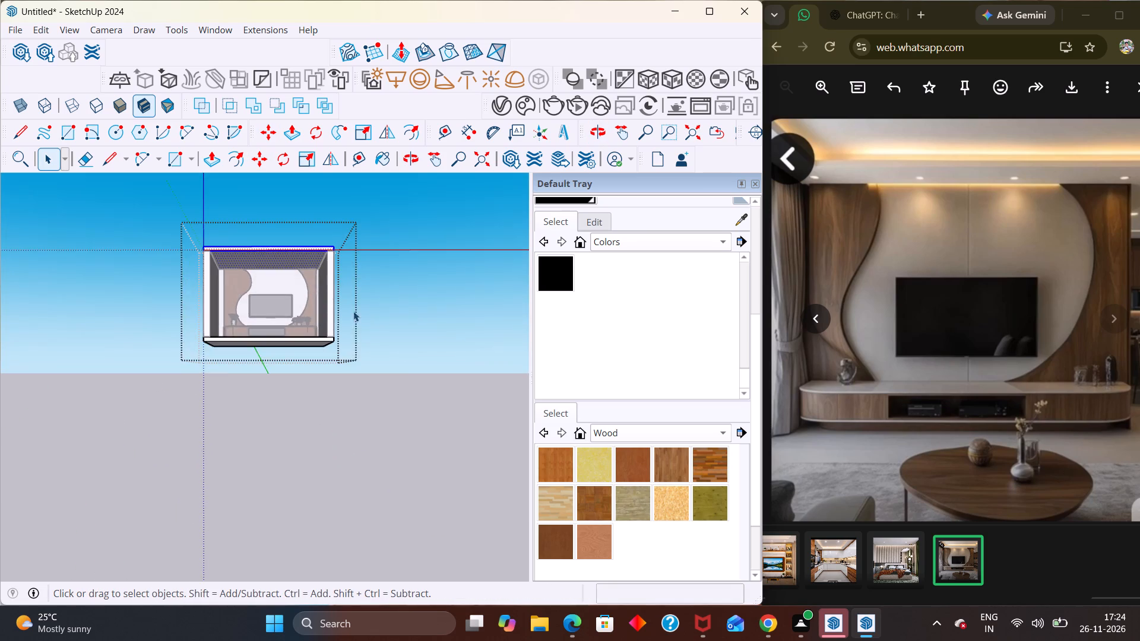
pyautogui.click(407, 357)
# Draw a rectangle about 3' 1" by 13' 8" on the ceiling's underside, running wall to wall along the TV wall.
pyautogui.scroll(7, 216, 332)
pyautogui.scroll(5, 347, 266)
pyautogui.scroll(4, 299, 250)
pyautogui.moveTo(292, 255); pyautogui.dragTo(303, 274, button='middle')
pyautogui.scroll(1, 303, 274)
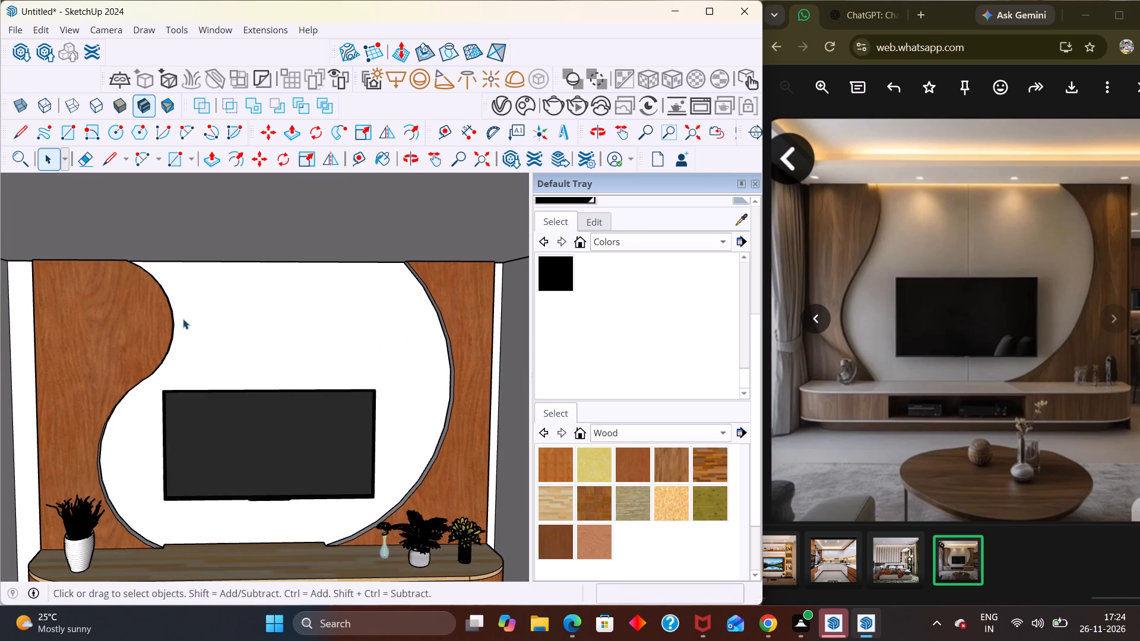
pyautogui.scroll(-6, 180, 281)
pyautogui.moveTo(120, 294); pyautogui.dragTo(111, 184, button='middle')
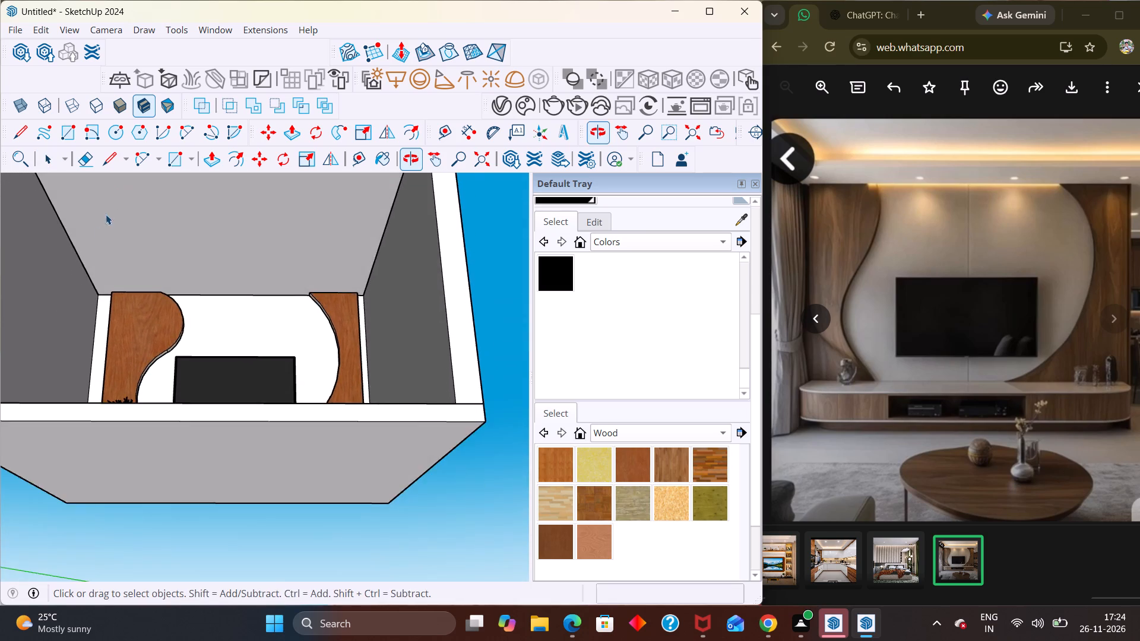
pyautogui.scroll(3, 93, 235)
pyautogui.moveTo(102, 251); pyautogui.dragTo(110, 278, button='middle')
pyautogui.press('r')
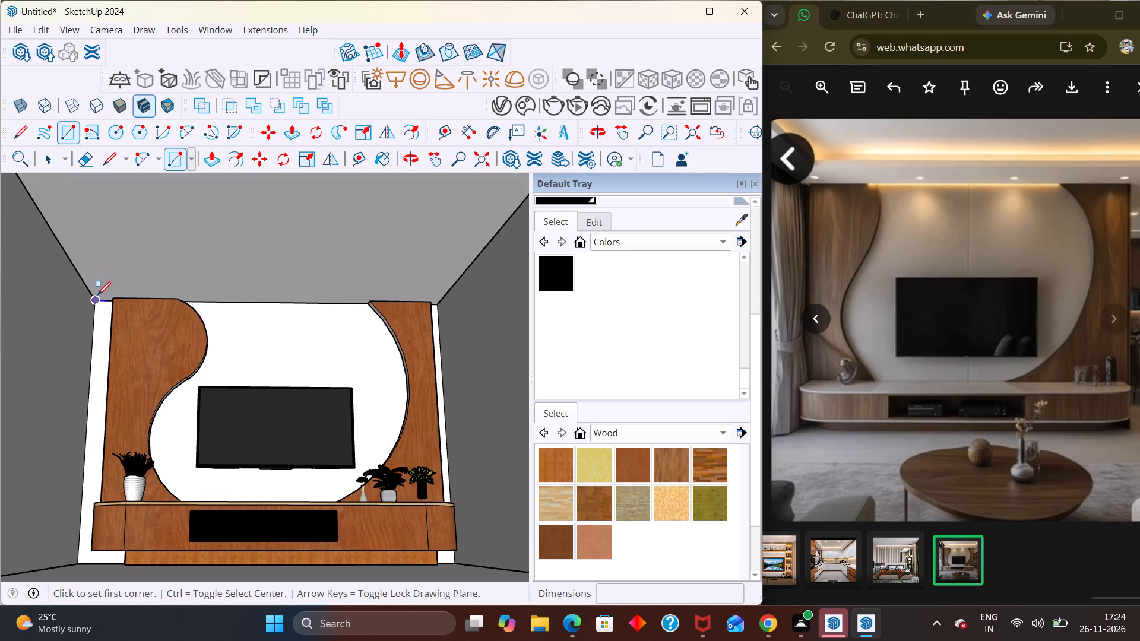
pyautogui.click(97, 296)
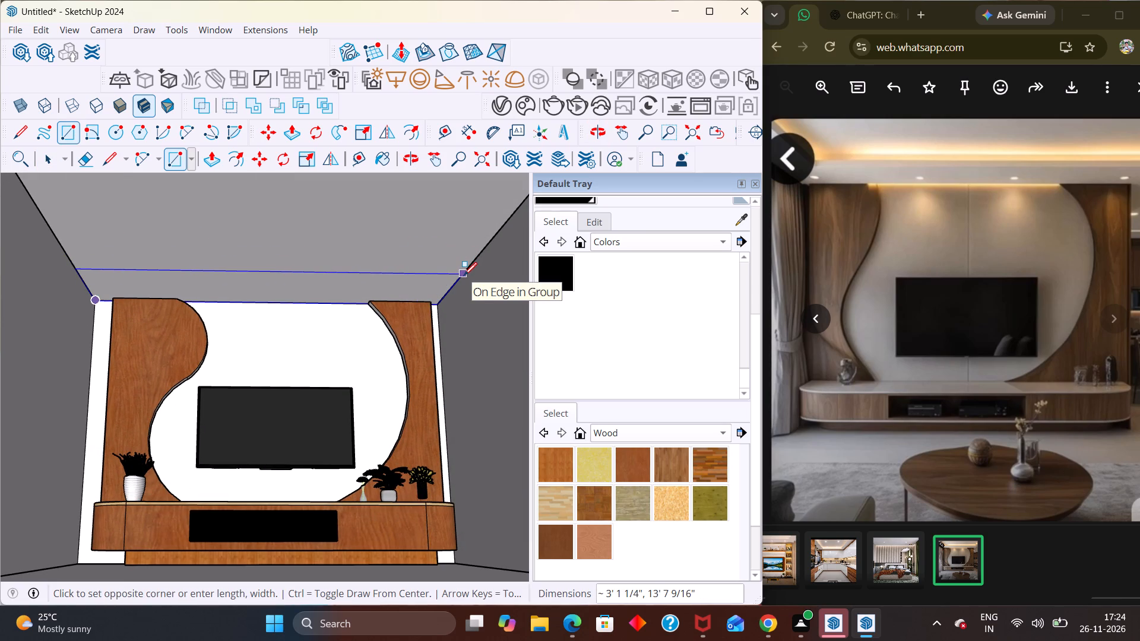
pyautogui.click(464, 276)
# Group the ceiling strip rectangle together with its bounding edges.
pyautogui.press('space')
pyautogui.click(341, 291)
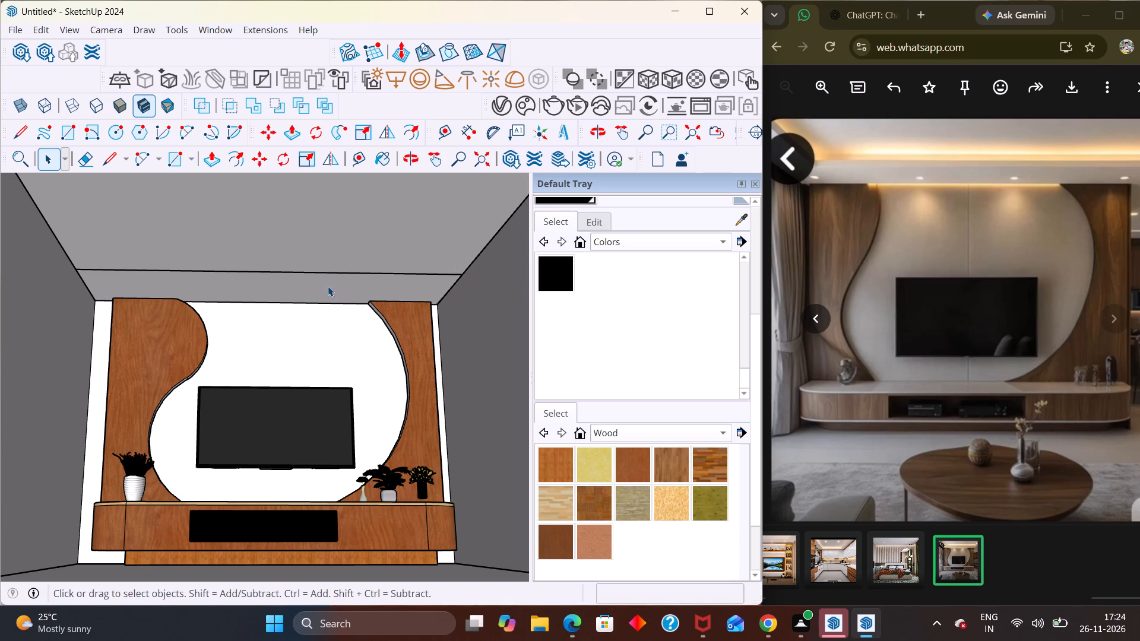
pyautogui.click(328, 286)
pyautogui.click(328, 286)
pyautogui.rightClick(328, 286)
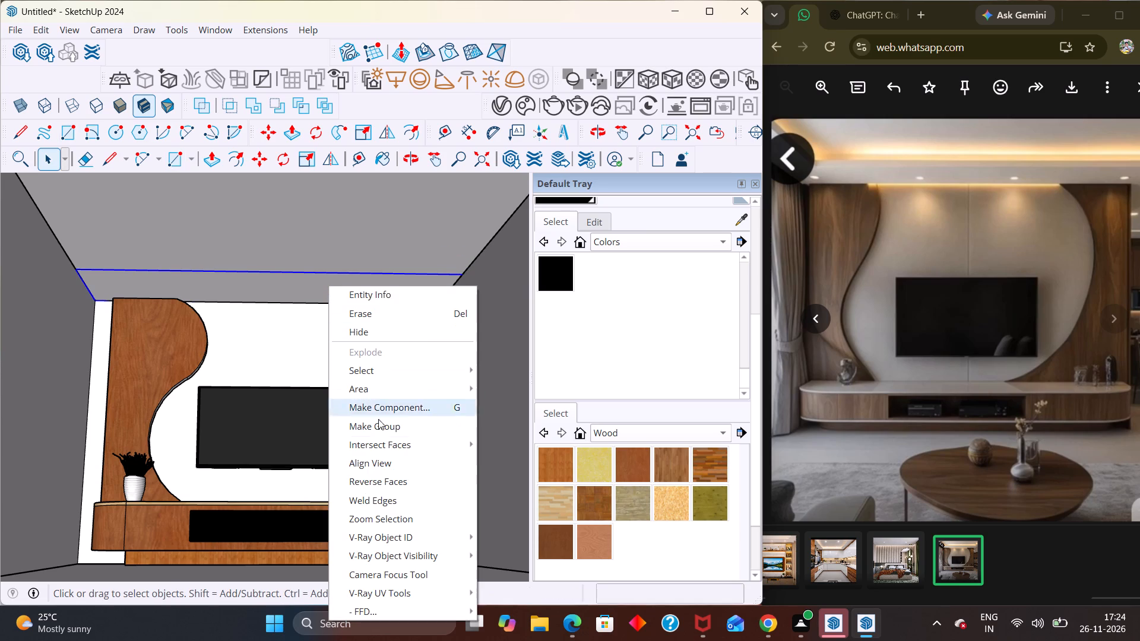
pyautogui.click(383, 435)
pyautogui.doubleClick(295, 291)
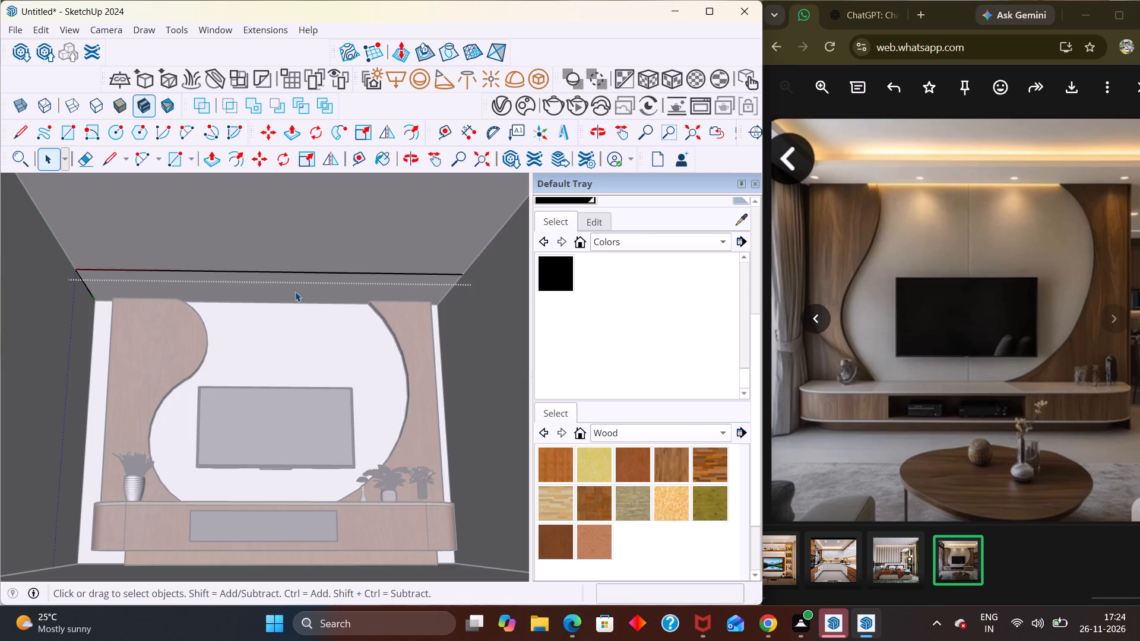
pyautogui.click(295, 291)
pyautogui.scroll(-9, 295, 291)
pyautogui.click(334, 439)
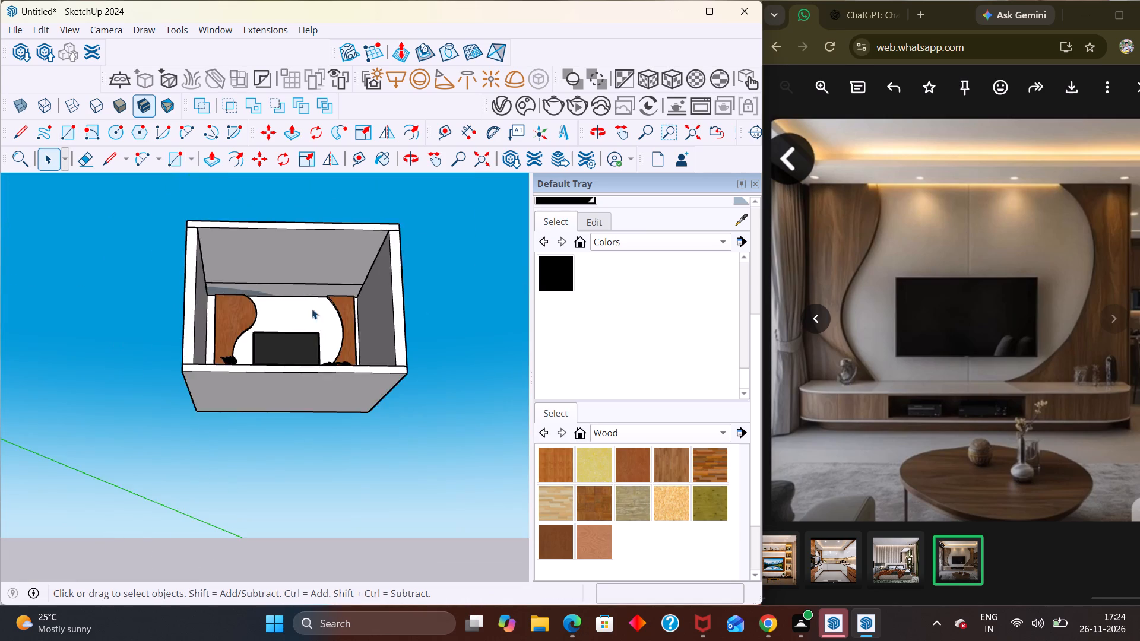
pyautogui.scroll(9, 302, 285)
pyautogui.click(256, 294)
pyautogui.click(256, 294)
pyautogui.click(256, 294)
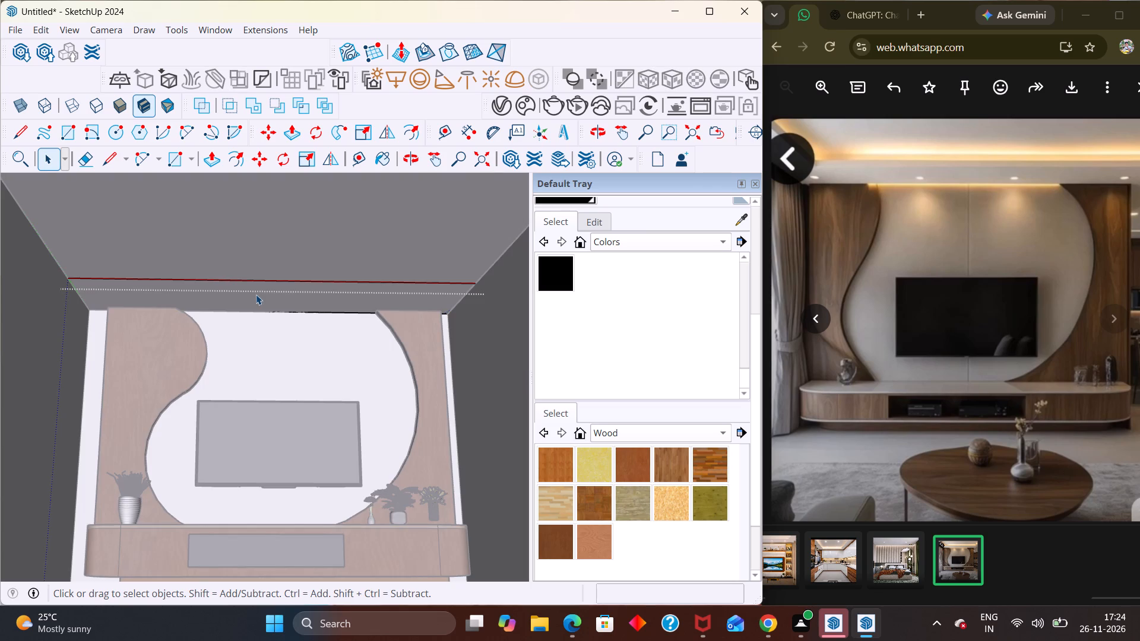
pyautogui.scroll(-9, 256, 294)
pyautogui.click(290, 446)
# Inside the ceiling strip group, extrude the strip's face downward about 3 1/16" along the TV wall, and leave the group.
pyautogui.moveTo(280, 365); pyautogui.dragTo(242, 186, button='middle')
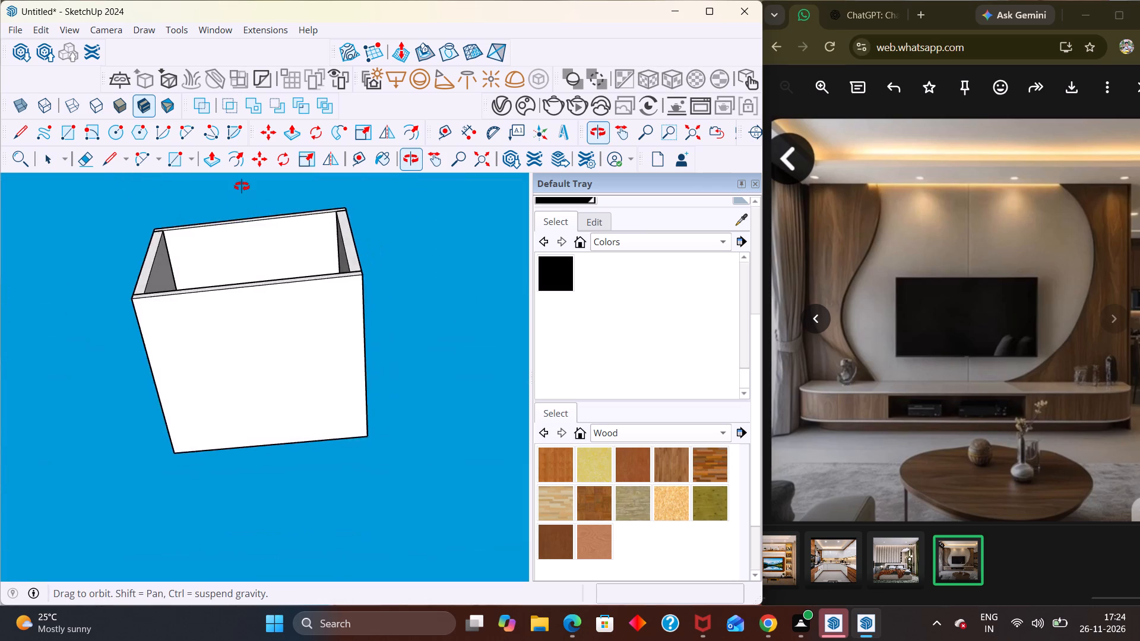
pyautogui.moveTo(242, 186); pyautogui.dragTo(244, 320, button='middle')
pyautogui.scroll(7, 242, 243)
pyautogui.doubleClick(255, 338)
pyautogui.click(255, 338)
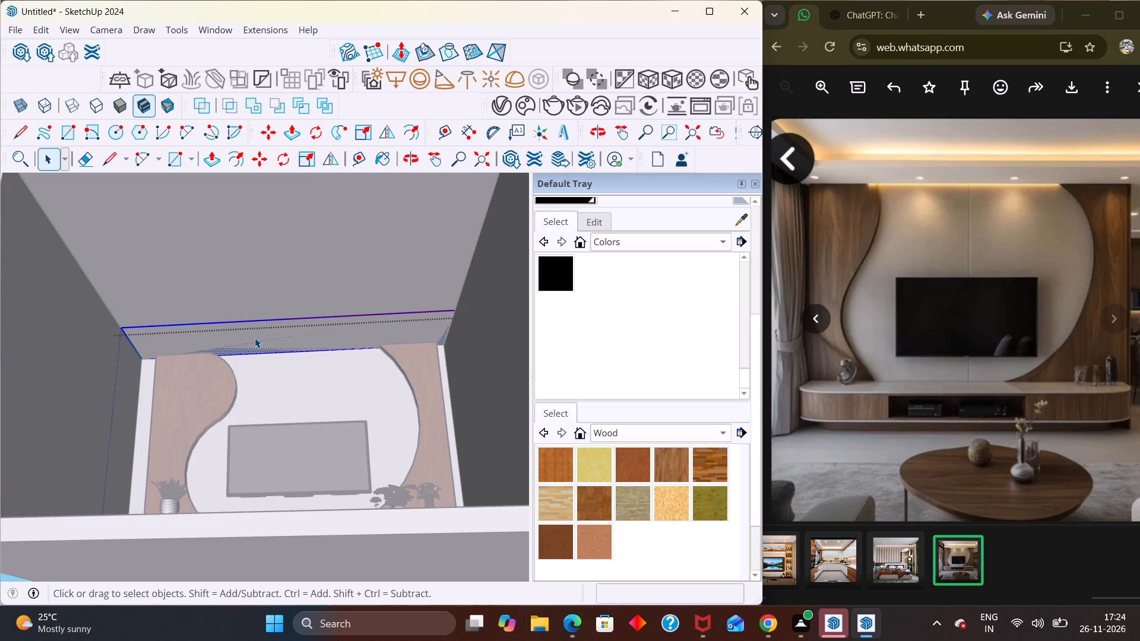
pyautogui.press('p')
pyautogui.click(273, 332)
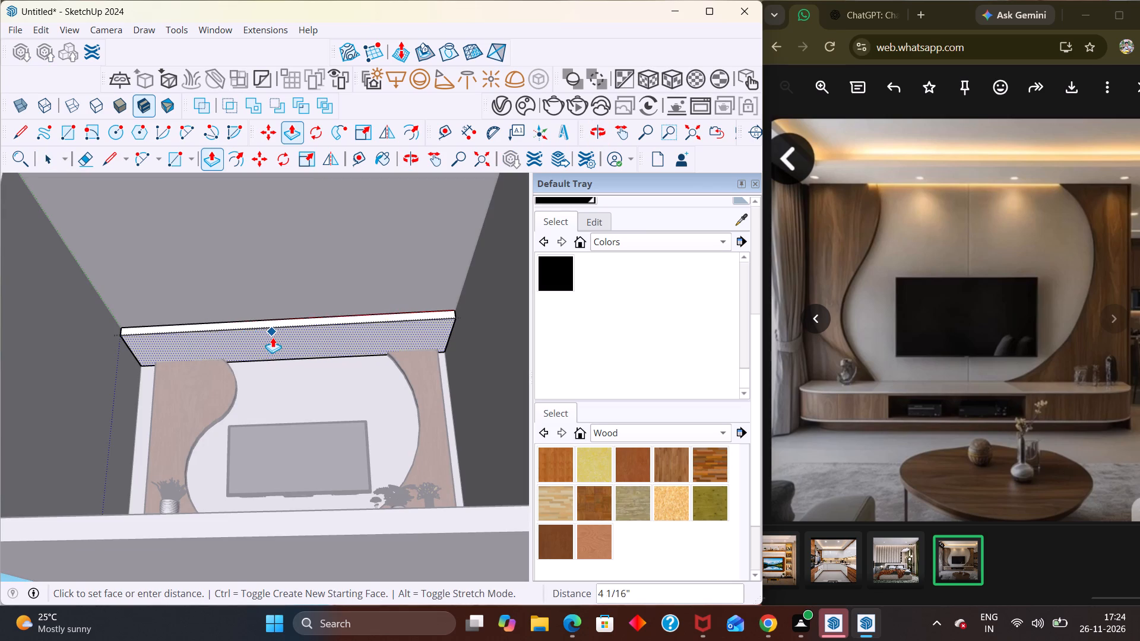
pyautogui.scroll(3, 271, 337)
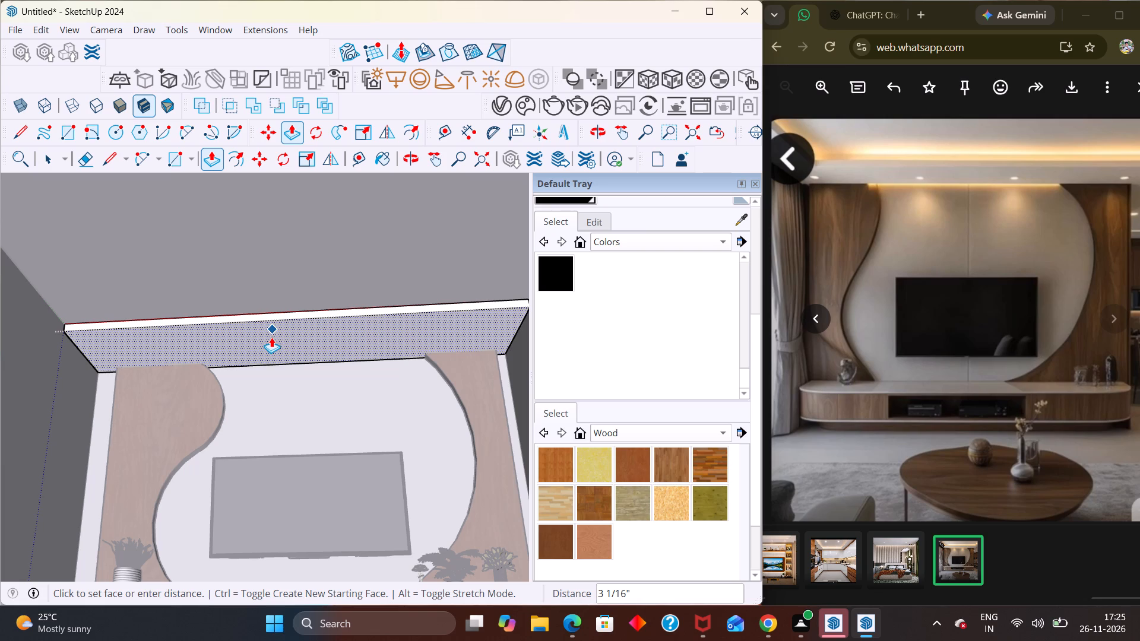
pyautogui.click(271, 337)
pyautogui.scroll(-5, 271, 337)
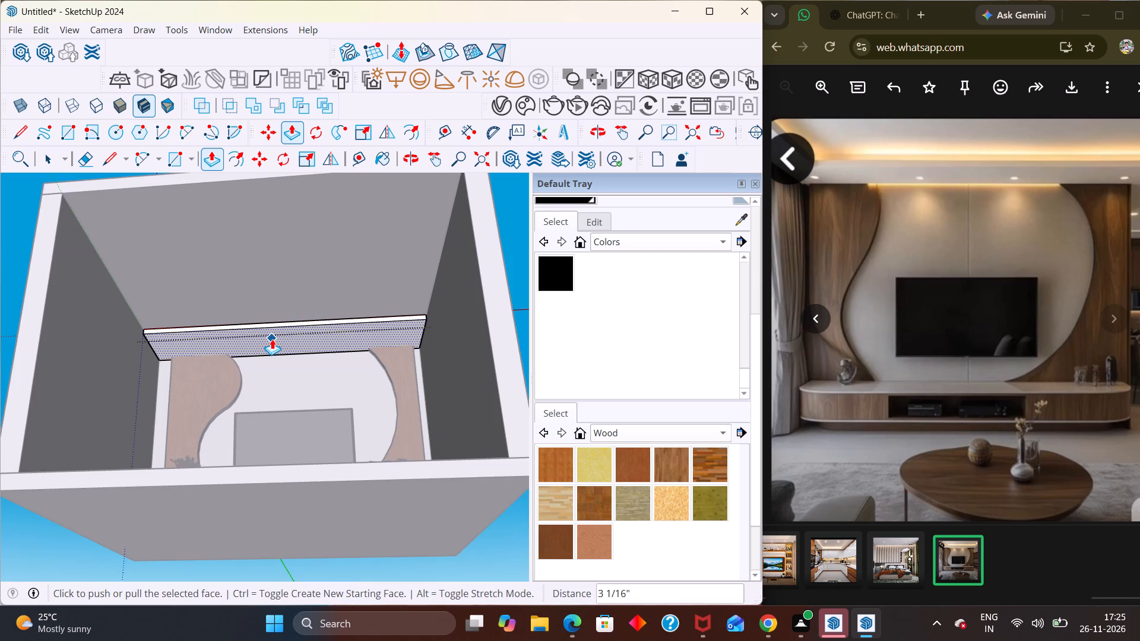
pyautogui.press('space')
pyautogui.scroll(-4, 272, 339)
pyautogui.scroll(1, 276, 342)
pyautogui.scroll(-6, 276, 342)
pyautogui.click(271, 480)
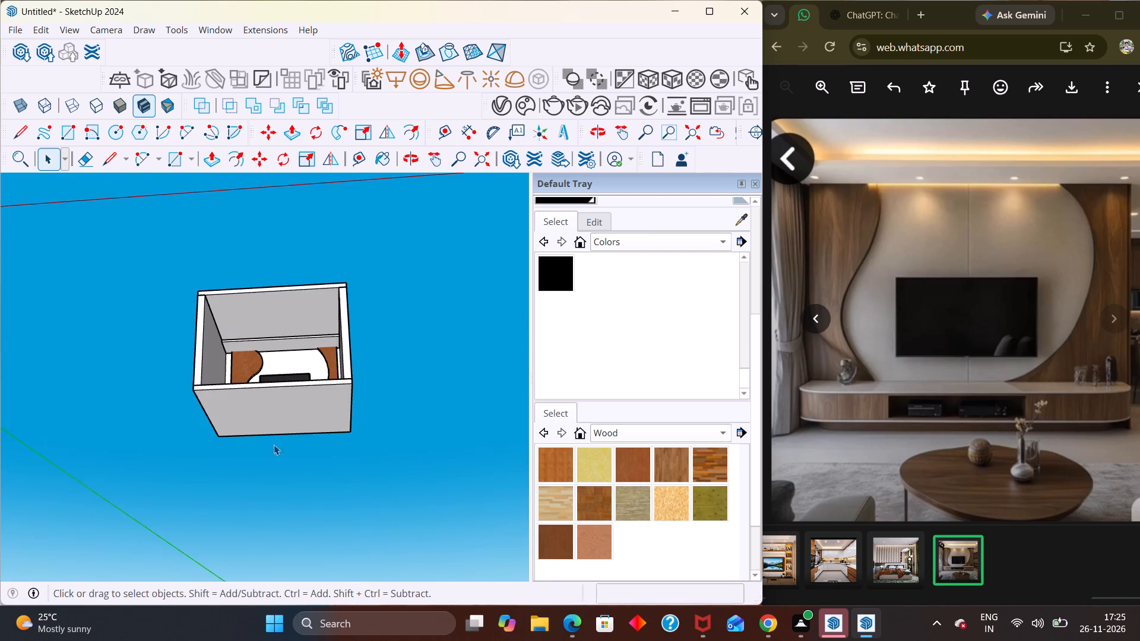
# Examine the dropped ceiling strip, its junction with the wood panels, and the whole TV wall from raised, close and frontal viewpoints.
pyautogui.scroll(-1, 271, 337)
pyautogui.scroll(6, 273, 334)
pyautogui.moveTo(259, 329); pyautogui.dragTo(258, 353, button='middle')
pyautogui.scroll(2, 252, 375)
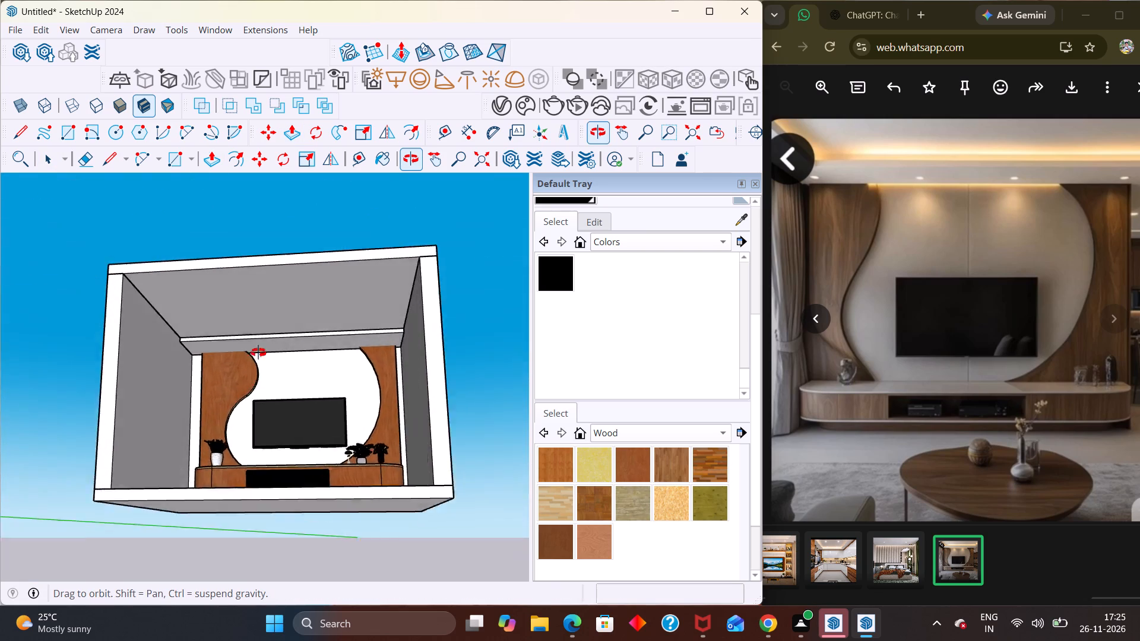
pyautogui.moveTo(258, 353); pyautogui.dragTo(261, 344, button='middle')
pyautogui.scroll(5, 258, 353)
pyautogui.middleClick(224, 396)
pyautogui.scroll(4, 226, 412)
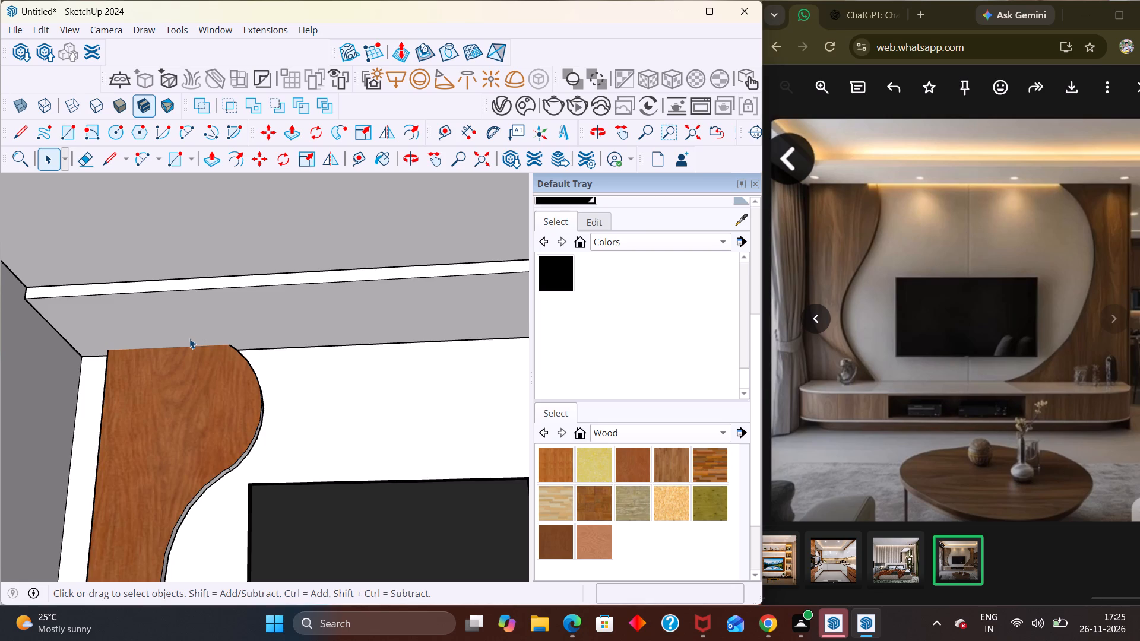
pyautogui.moveTo(195, 347); pyautogui.dragTo(200, 438, button='middle')
pyautogui.scroll(1, 200, 438)
pyautogui.scroll(2, 189, 291)
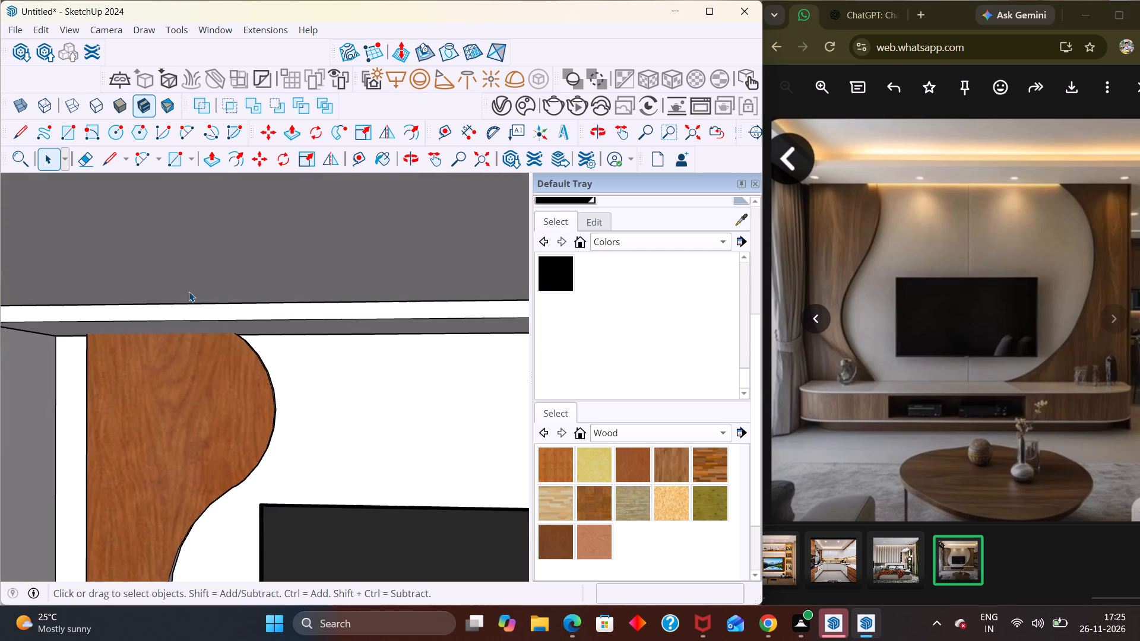
pyautogui.moveTo(198, 359); pyautogui.dragTo(228, 346, button='middle')
pyautogui.scroll(-5, 198, 359)
pyautogui.moveTo(196, 371); pyautogui.dragTo(213, 295, button='middle')
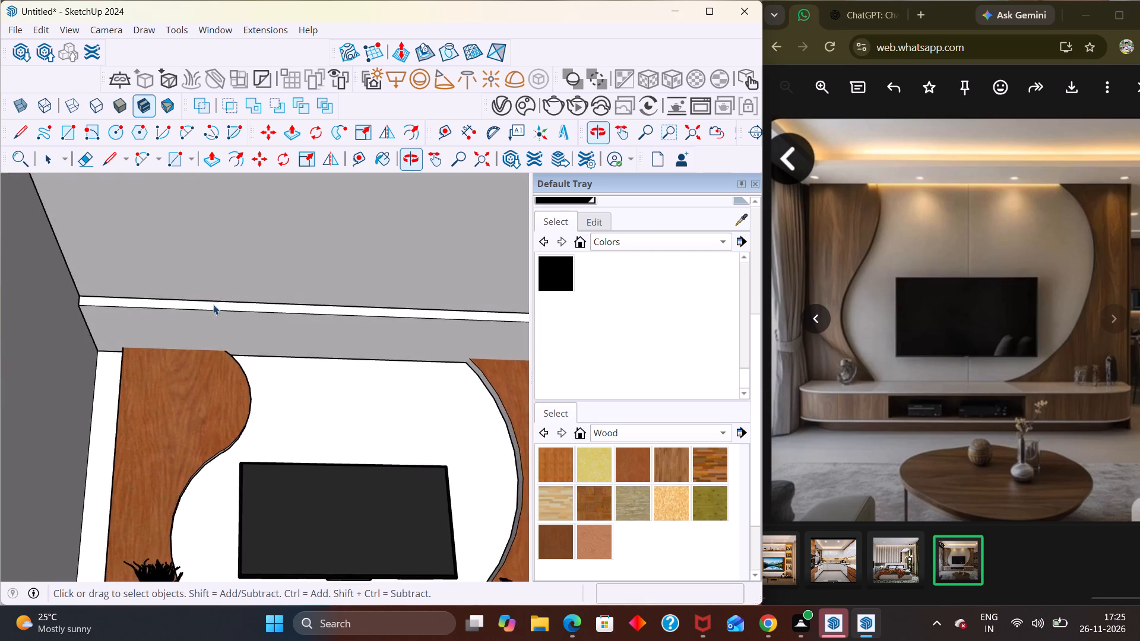
pyautogui.scroll(1, 213, 311)
pyautogui.scroll(-8, 212, 297)
pyautogui.moveTo(281, 366); pyautogui.dragTo(252, 358, button='middle')
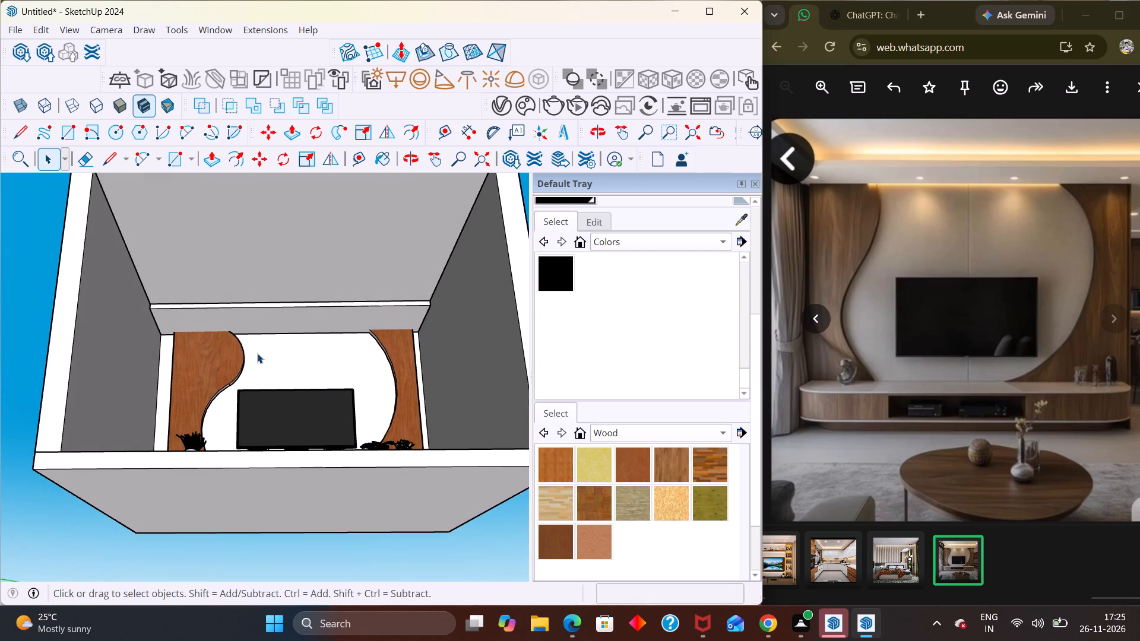
pyautogui.scroll(-5, 257, 359)
pyautogui.moveTo(262, 410); pyautogui.dragTo(277, 510, button='middle')
pyautogui.scroll(5, 274, 519)
pyautogui.middleClick(272, 369)
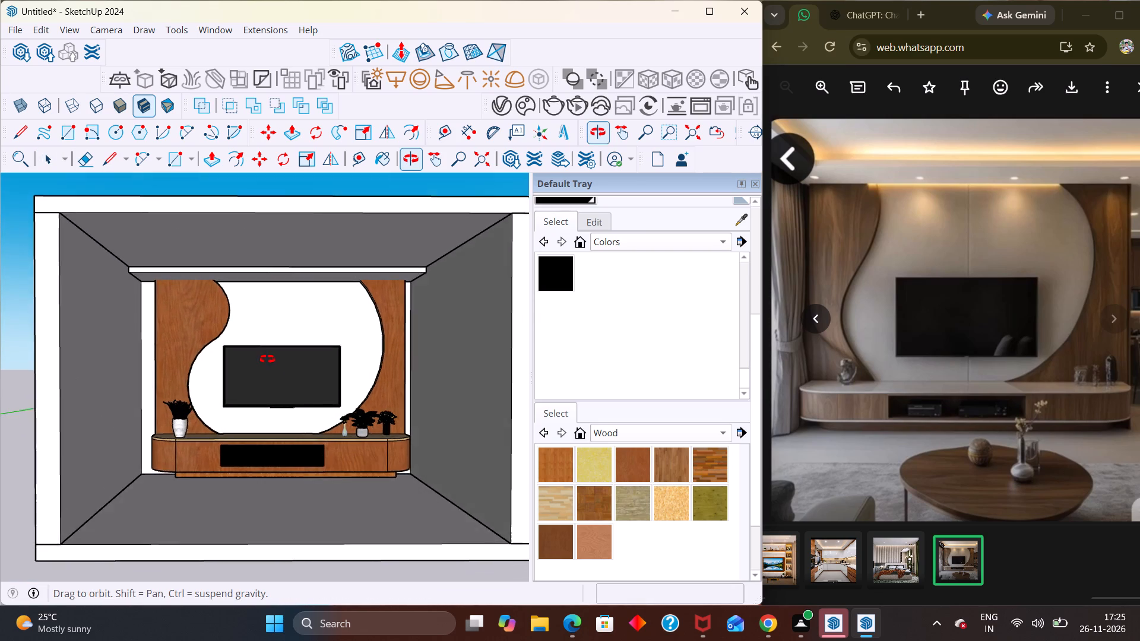
pyautogui.middleClick(253, 381)
pyautogui.scroll(2, 254, 382)
pyautogui.moveTo(262, 381); pyautogui.dragTo(261, 395, button='middle')
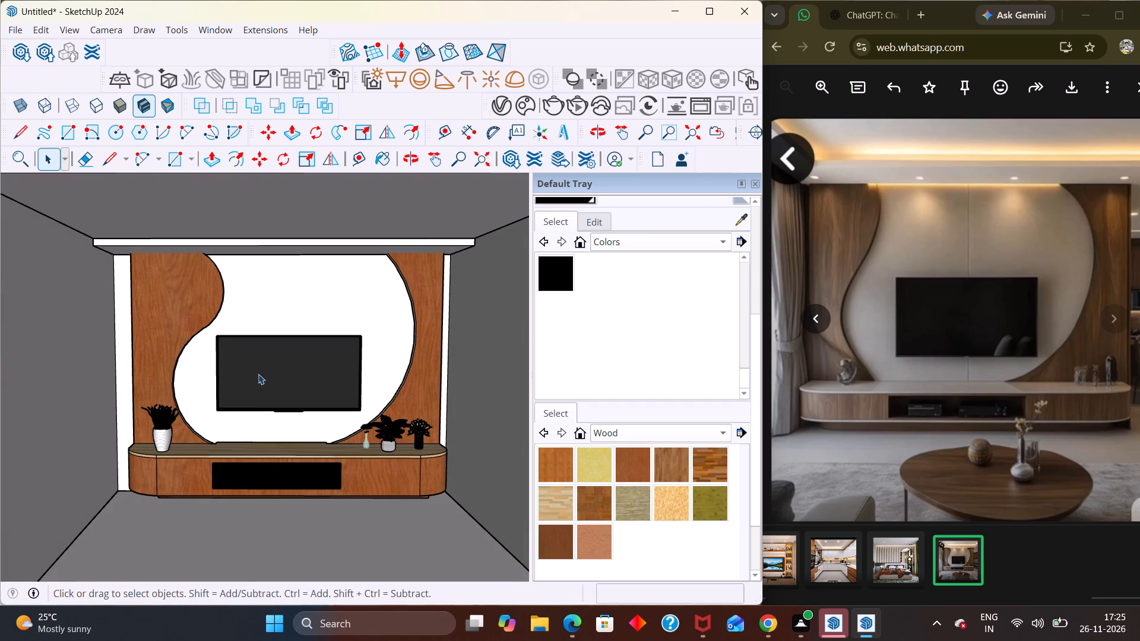
pyautogui.moveTo(283, 291); pyautogui.dragTo(283, 193, button='middle')
pyautogui.scroll(1, 283, 291)
pyautogui.moveTo(263, 265); pyautogui.dragTo(255, 235, button='middle')
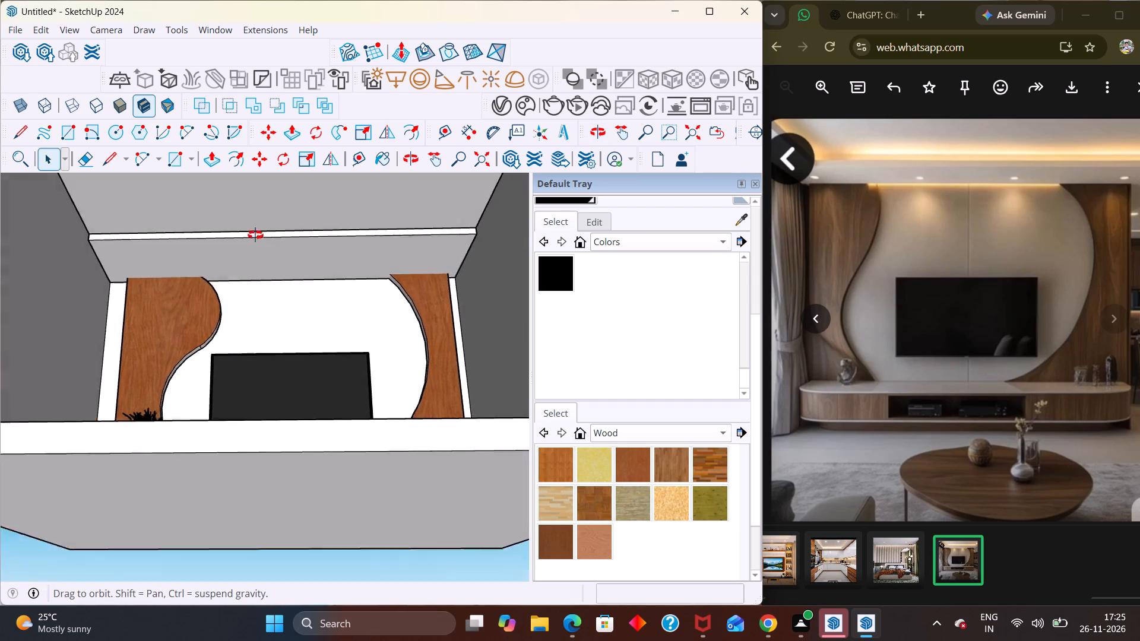
pyautogui.moveTo(255, 235); pyautogui.dragTo(255, 231, button='middle')
pyautogui.scroll(2, 240, 242)
pyautogui.moveTo(238, 249); pyautogui.dragTo(243, 288, button='middle')
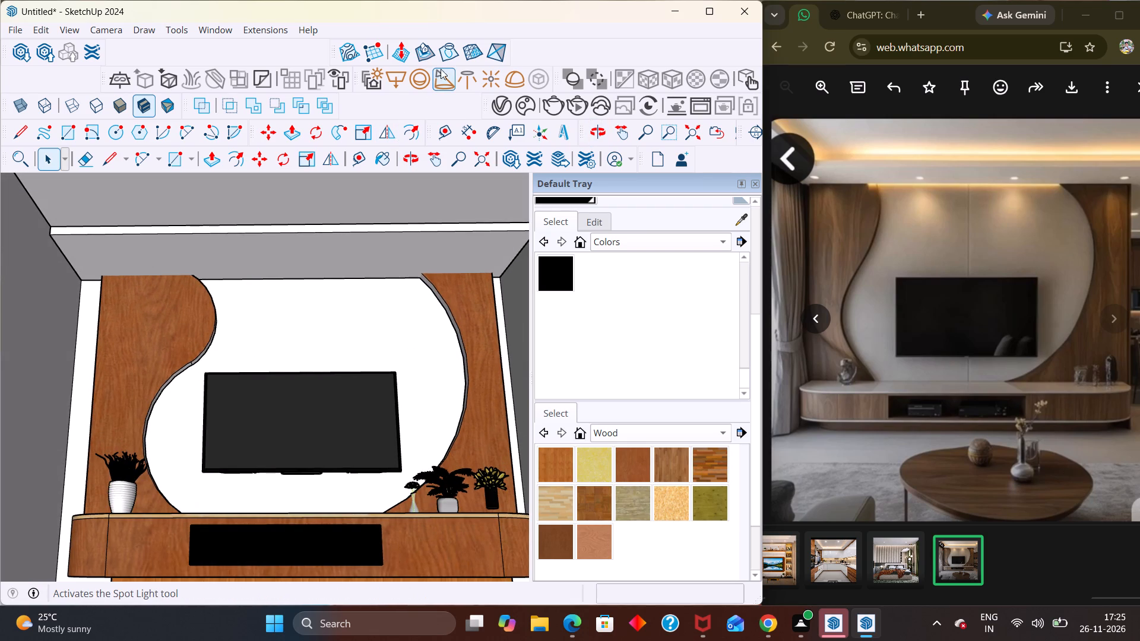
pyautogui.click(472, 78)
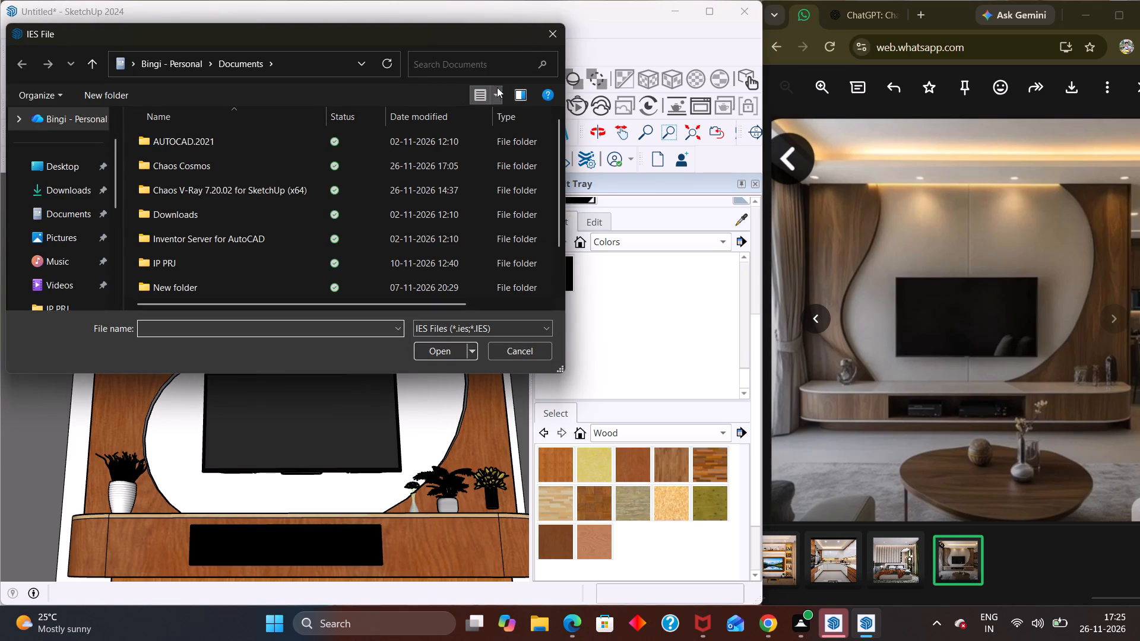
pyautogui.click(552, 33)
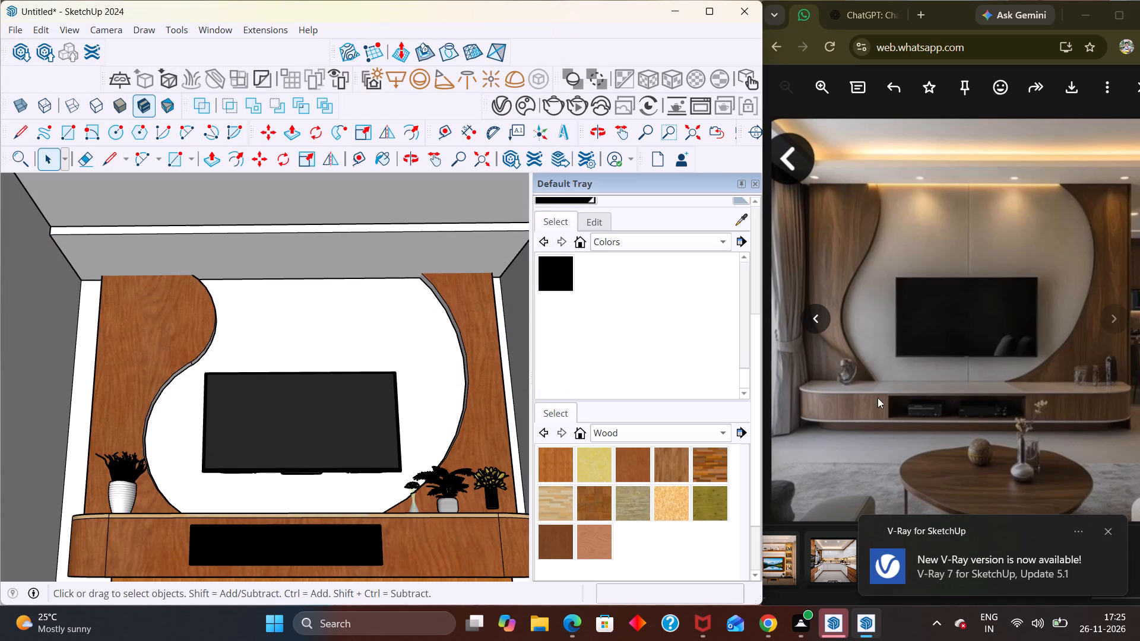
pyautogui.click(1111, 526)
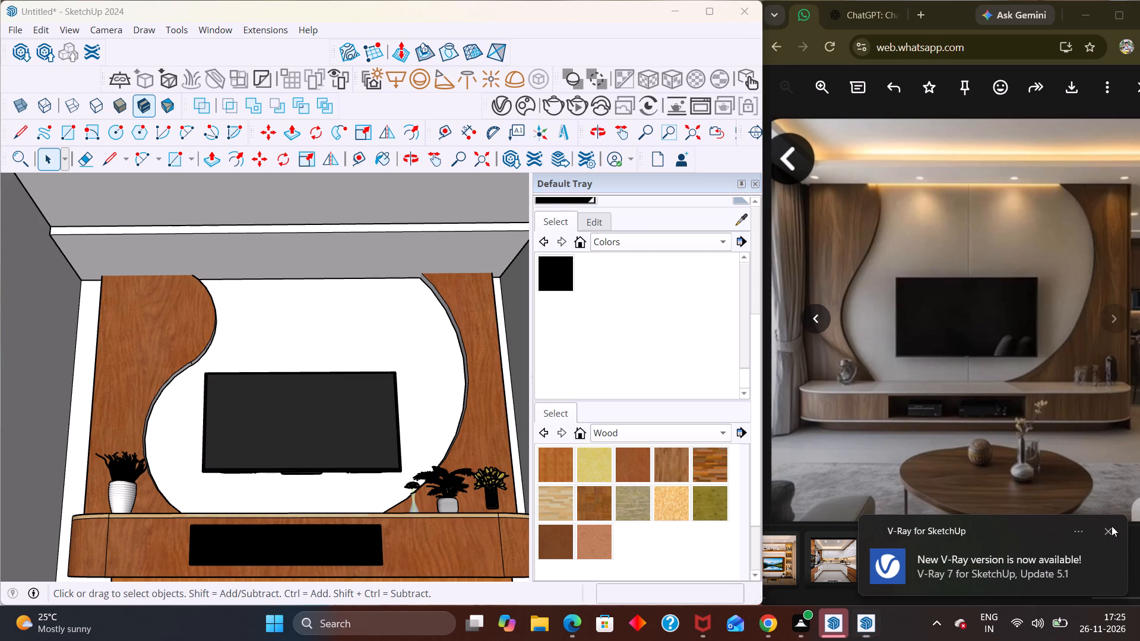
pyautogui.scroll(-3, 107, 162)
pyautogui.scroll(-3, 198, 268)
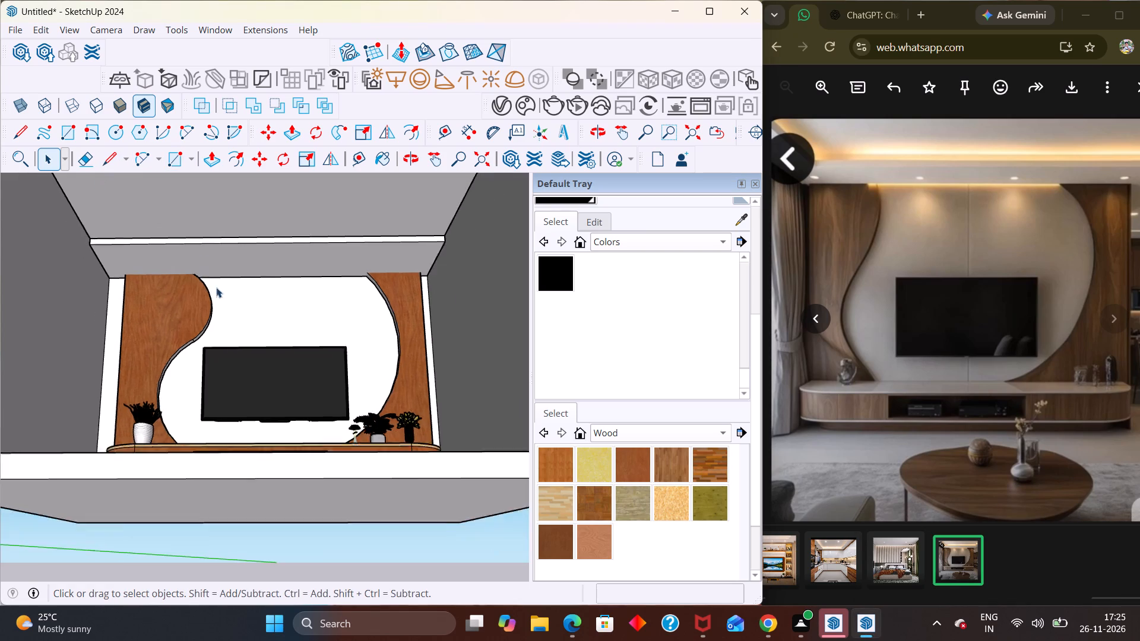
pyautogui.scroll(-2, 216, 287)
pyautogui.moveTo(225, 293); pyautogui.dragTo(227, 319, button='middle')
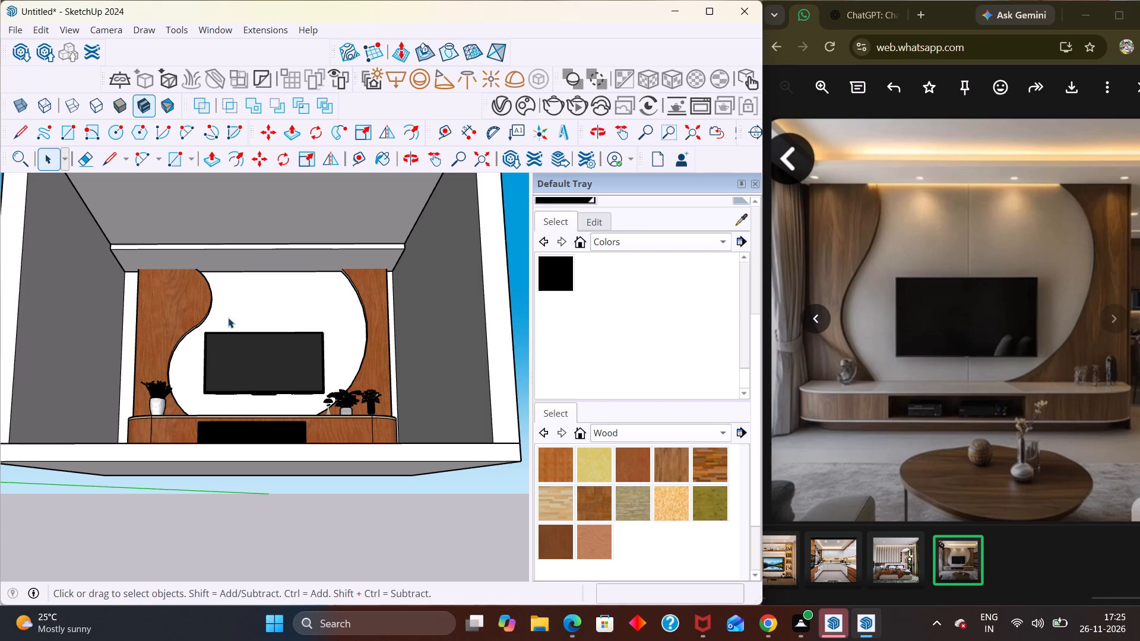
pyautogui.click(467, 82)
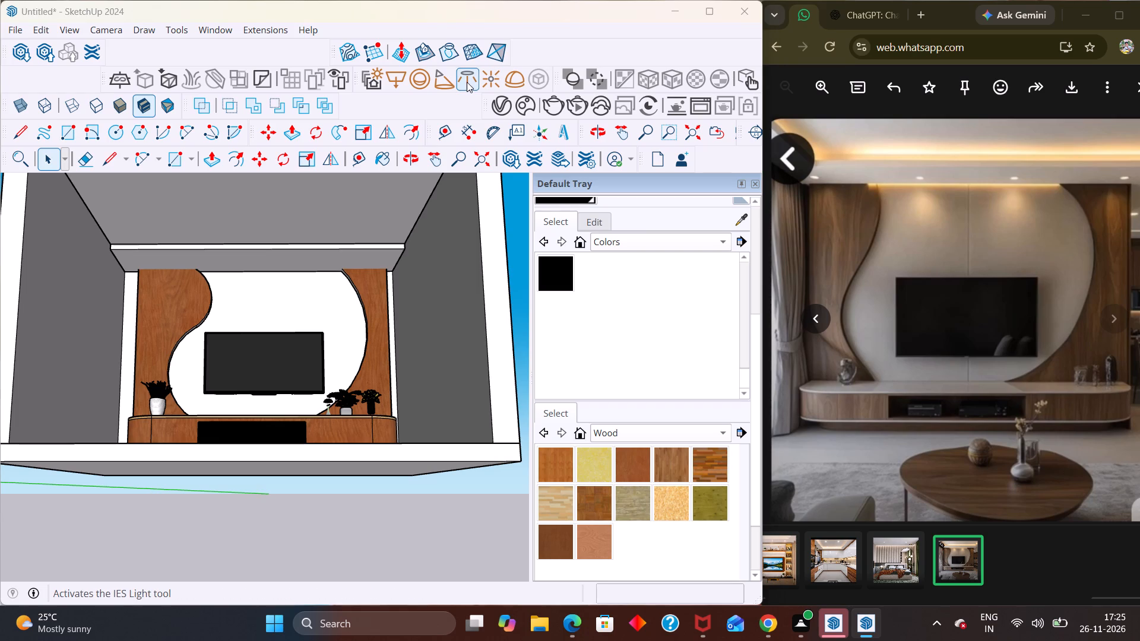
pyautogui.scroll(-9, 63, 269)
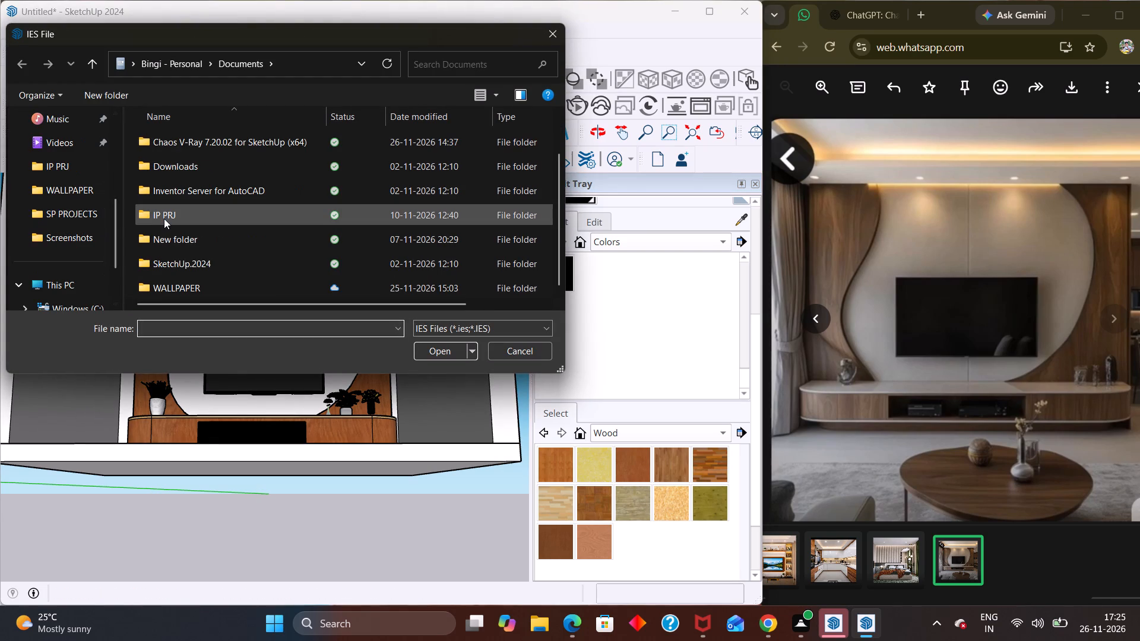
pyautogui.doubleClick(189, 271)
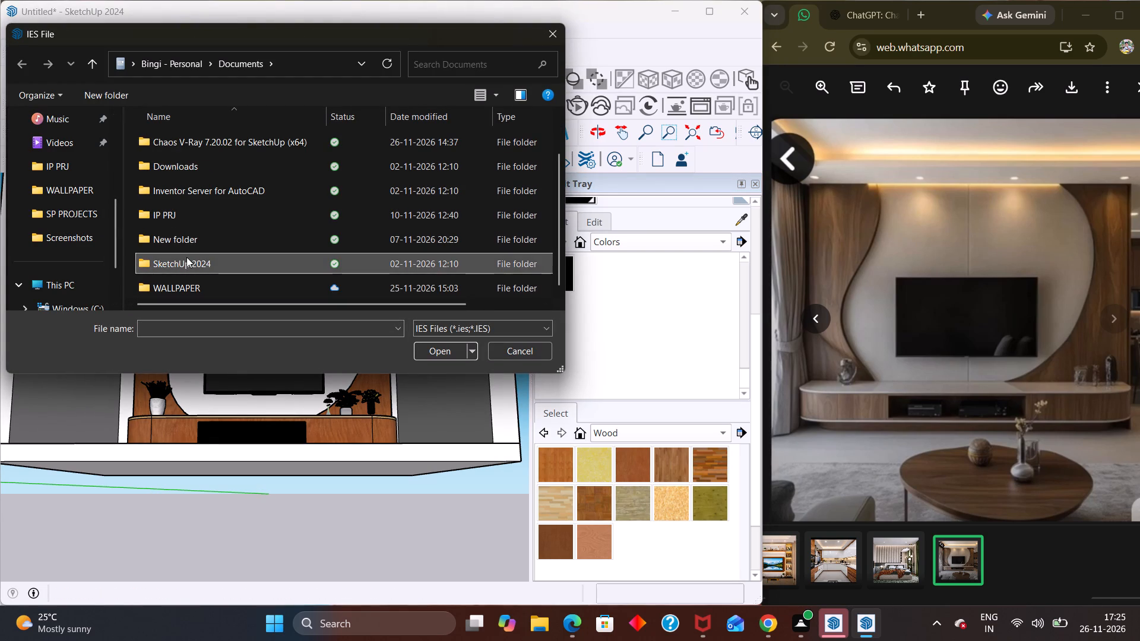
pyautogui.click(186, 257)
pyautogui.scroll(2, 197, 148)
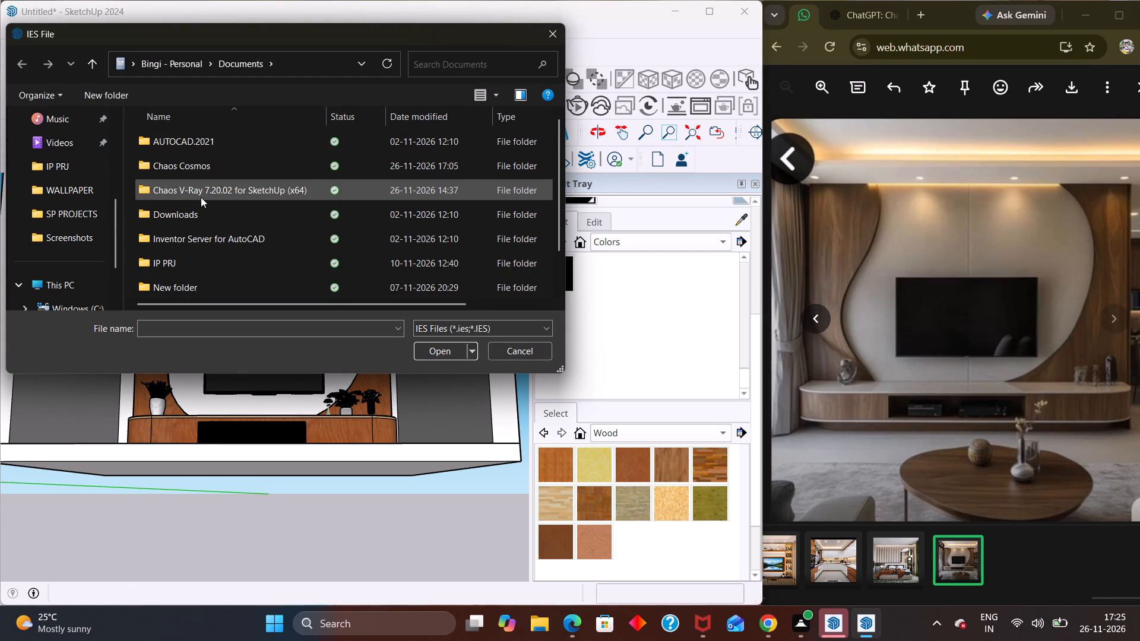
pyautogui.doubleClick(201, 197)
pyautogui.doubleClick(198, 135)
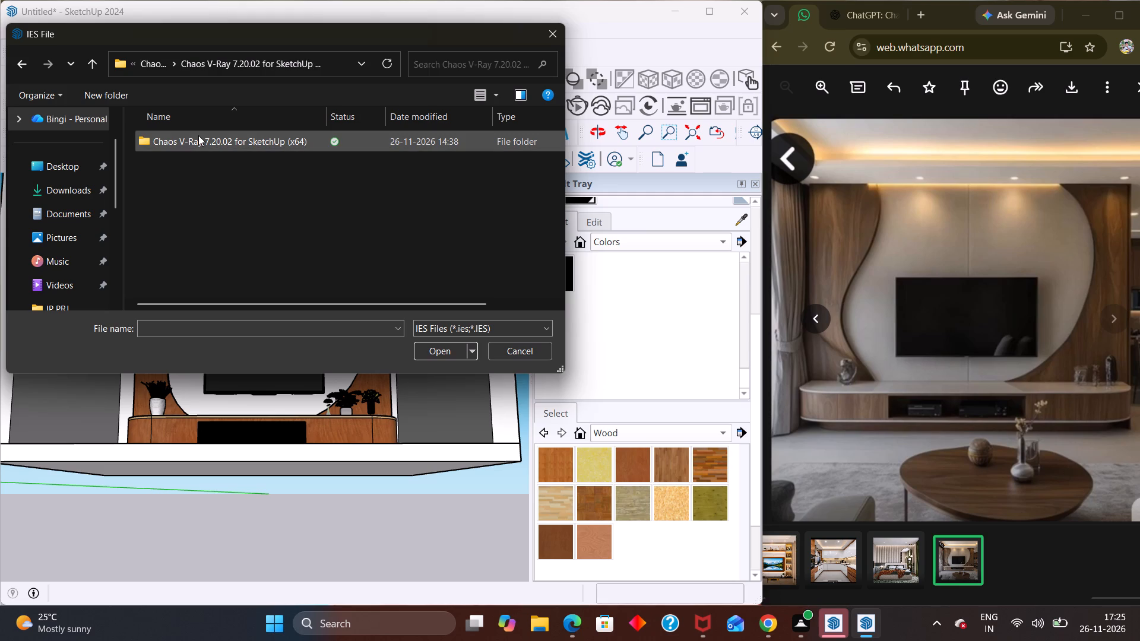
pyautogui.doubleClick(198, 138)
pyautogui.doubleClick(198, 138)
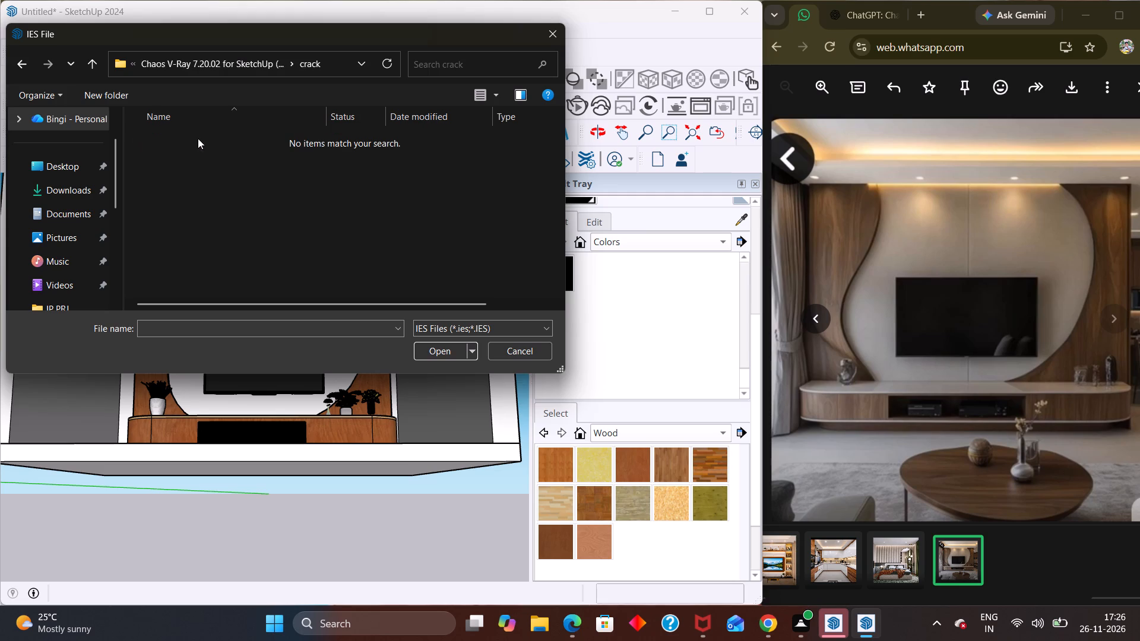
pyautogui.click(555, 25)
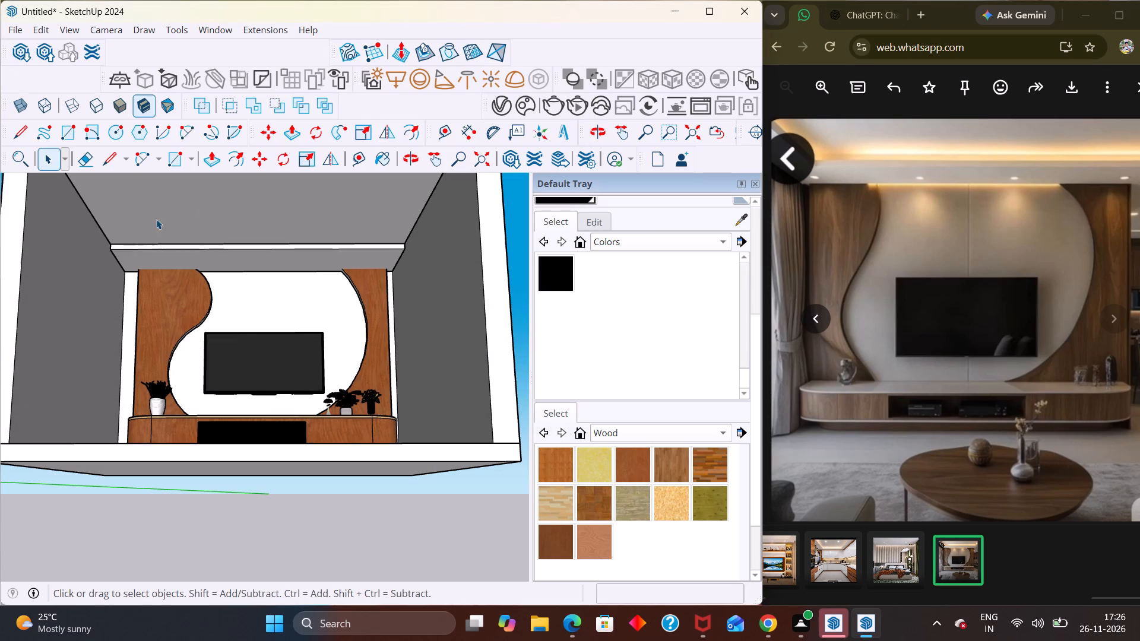
# Render the open room in V-Ray from a near-frontal view of the TV wall, inspect the image, and close the frame buffer.
pyautogui.scroll(-3, 235, 220)
pyautogui.moveTo(246, 333); pyautogui.dragTo(253, 358, button='middle')
pyautogui.scroll(4, 254, 369)
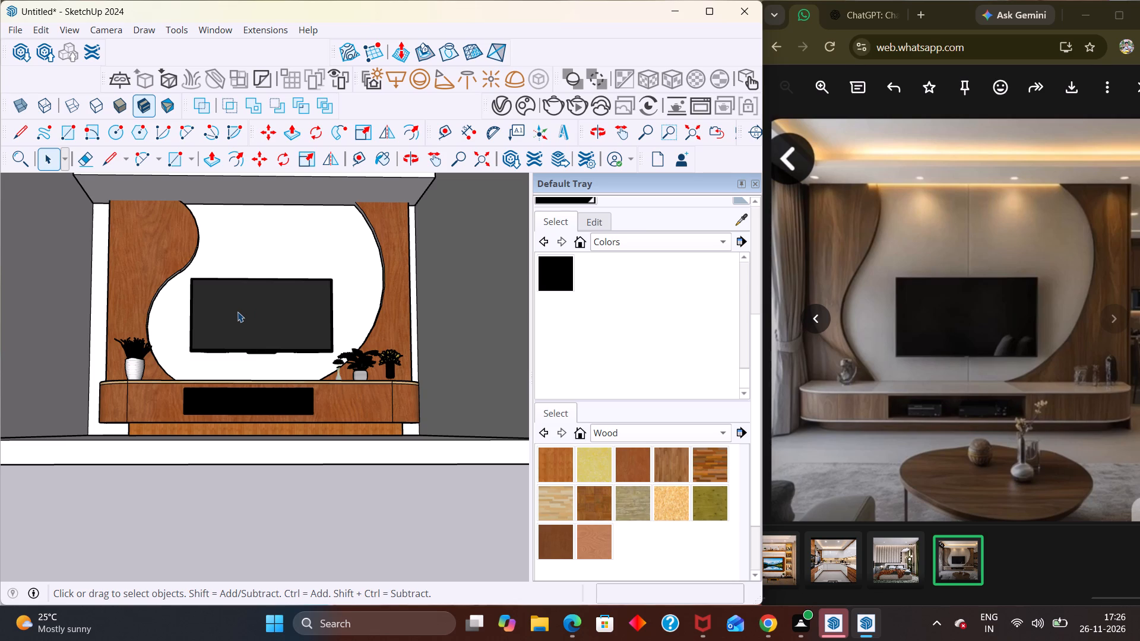
pyautogui.scroll(-4, 303, 407)
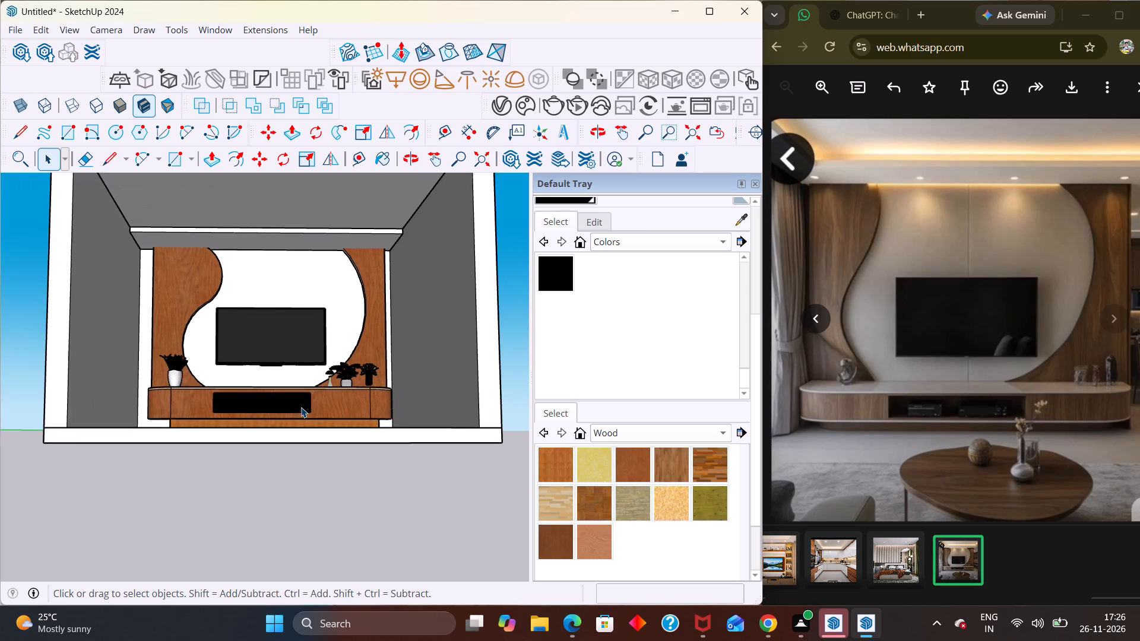
pyautogui.scroll(-4, 301, 407)
pyautogui.click(325, 213)
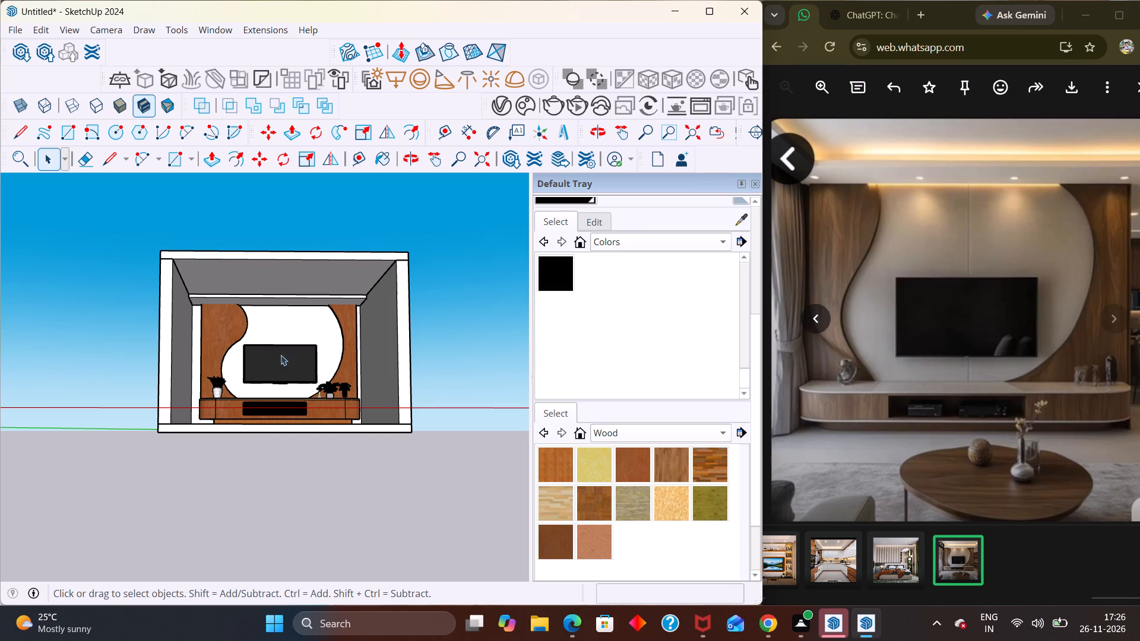
pyautogui.scroll(3, 270, 266)
pyautogui.moveTo(284, 298); pyautogui.dragTo(251, 313, button='middle')
pyautogui.scroll(6, 284, 298)
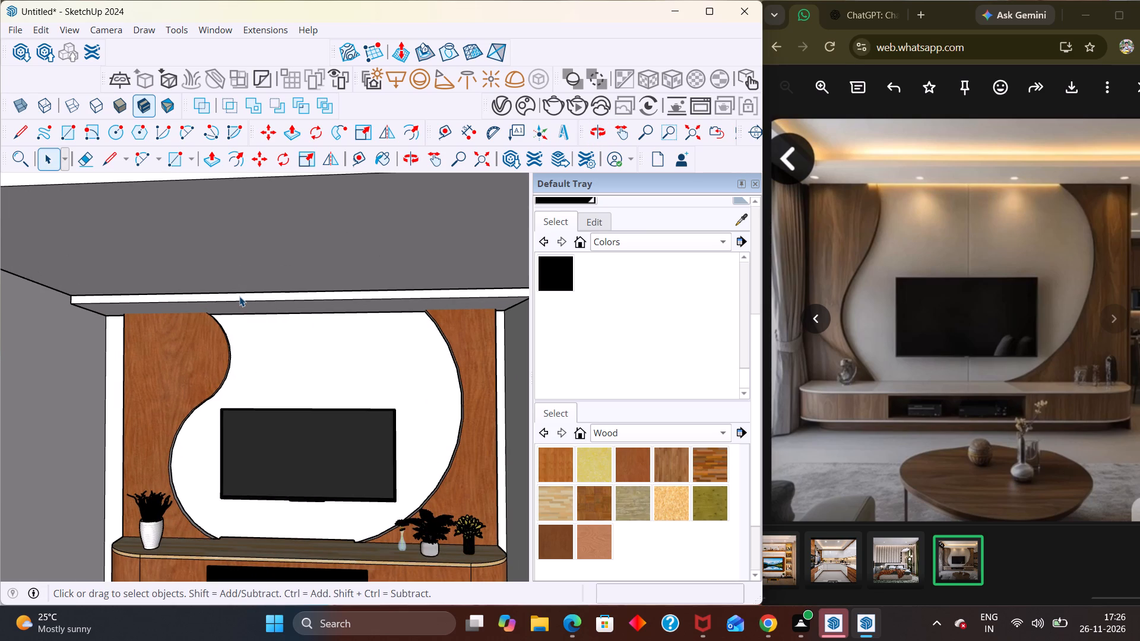
pyautogui.scroll(-5, 239, 305)
pyautogui.moveTo(340, 475); pyautogui.dragTo(378, 485, button='middle')
pyautogui.click(578, 110)
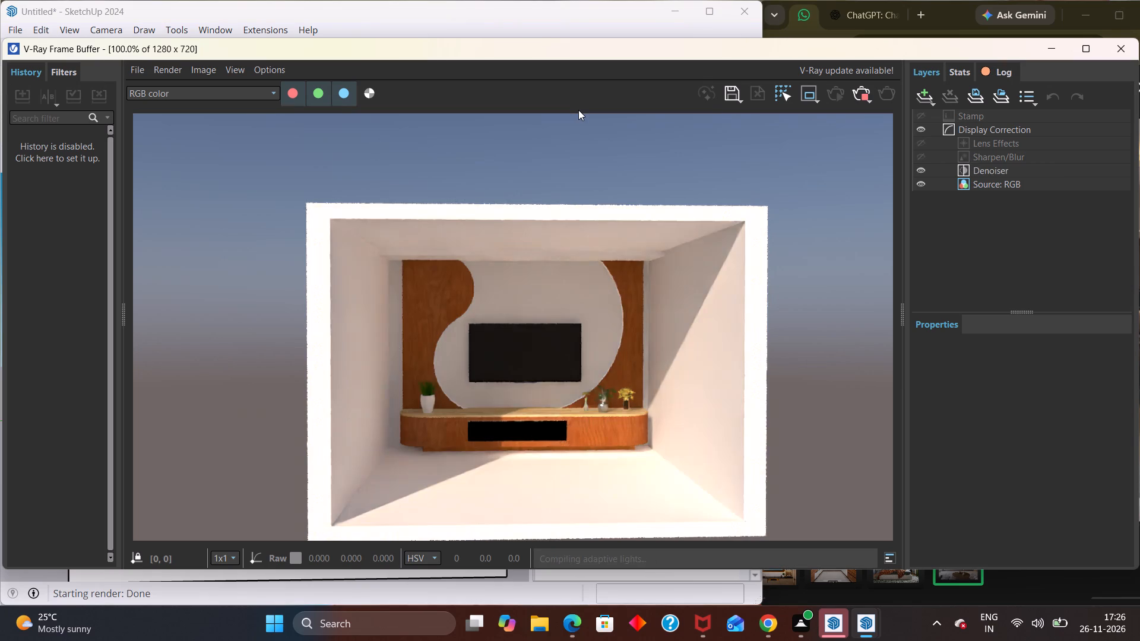
pyautogui.scroll(3, 588, 375)
pyautogui.scroll(-2, 587, 380)
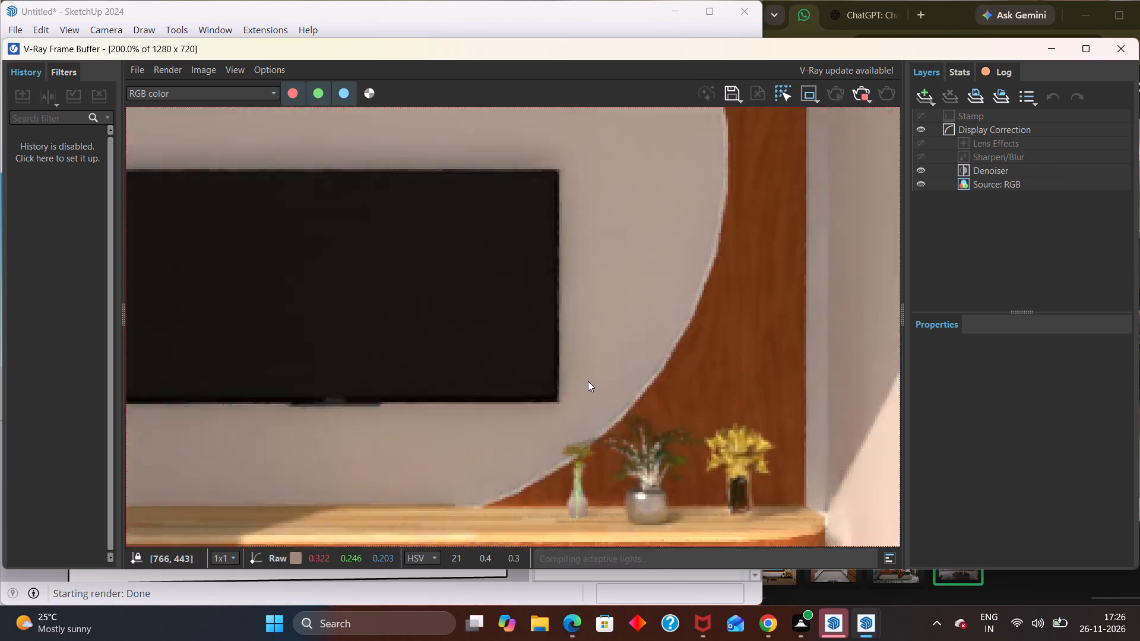
pyautogui.scroll(-1, 588, 381)
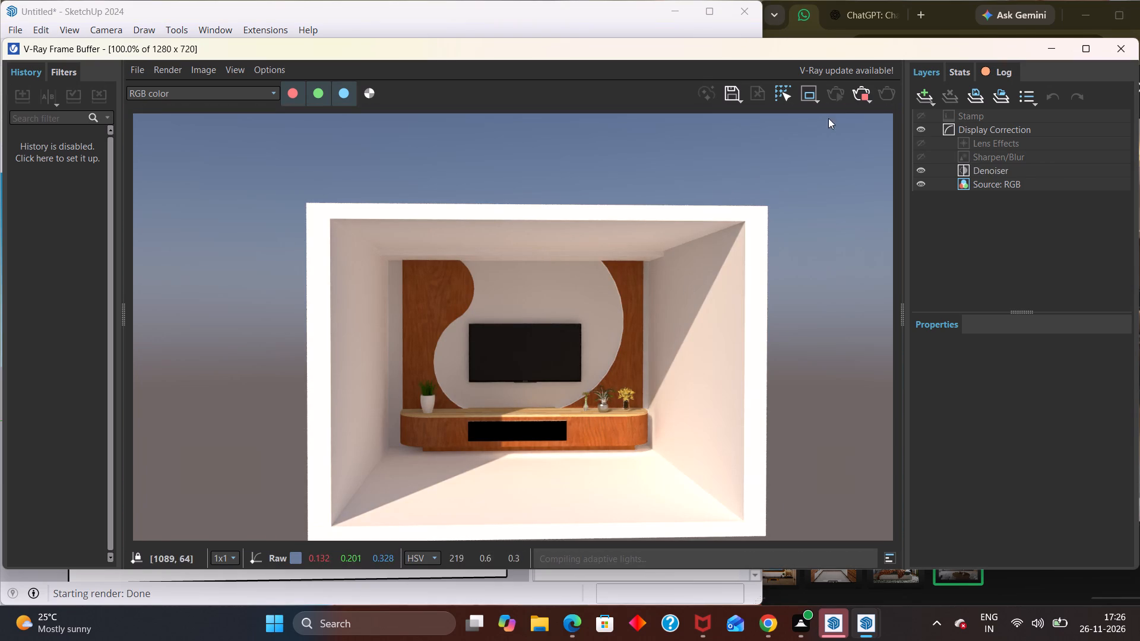
pyautogui.click(1122, 44)
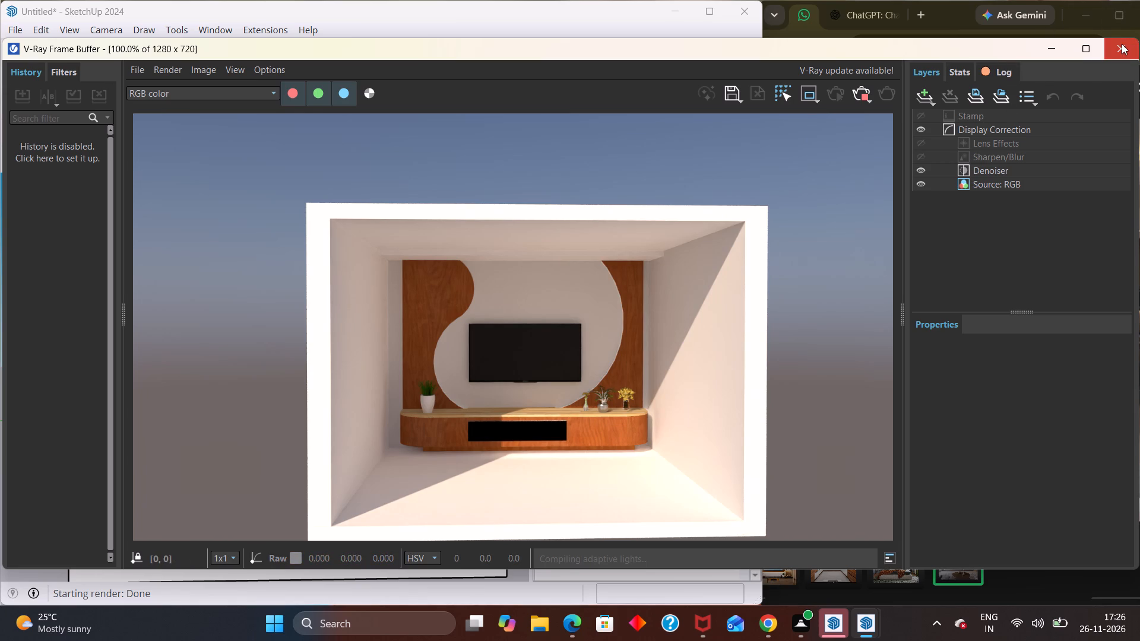
# Examine the open room from outside, then the ceiling and dropped strip above the TV wall from angled and close frontal viewpoints.
pyautogui.scroll(-3, 188, 446)
pyautogui.scroll(-3, 75, 439)
pyautogui.moveTo(10, 512); pyautogui.dragTo(123, 459, button='middle')
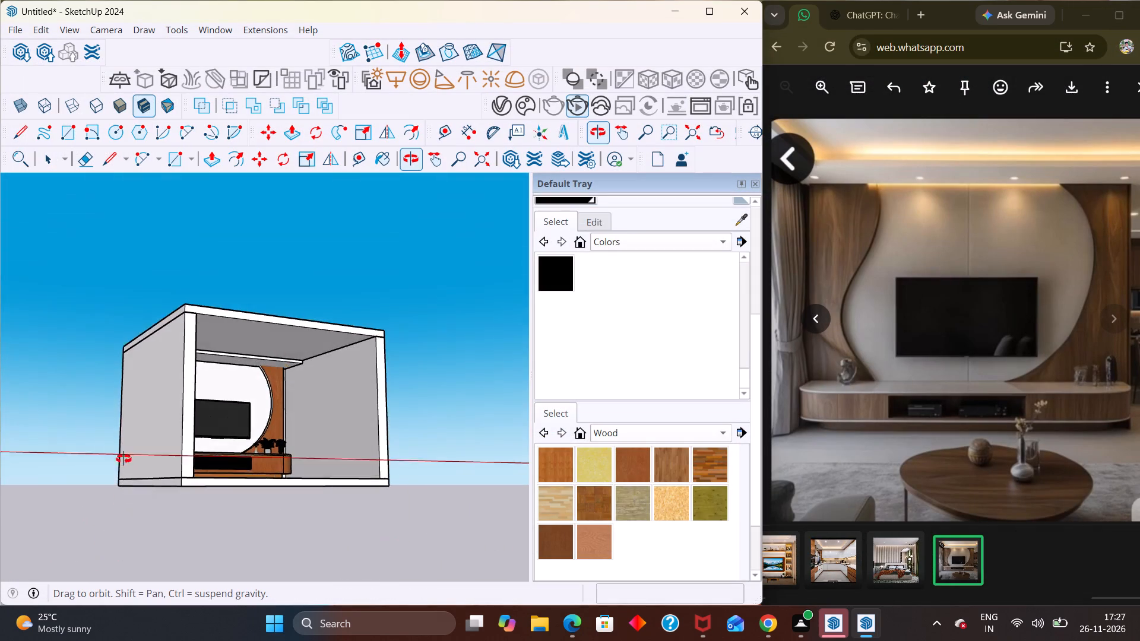
pyautogui.moveTo(123, 459); pyautogui.dragTo(119, 450, button='middle')
pyautogui.moveTo(273, 436); pyautogui.dragTo(310, 400, button='middle')
pyautogui.scroll(-1, 293, 411)
pyautogui.scroll(1, 316, 393)
pyautogui.scroll(-10, 320, 376)
pyautogui.moveTo(315, 433); pyautogui.dragTo(240, 469, button='middle')
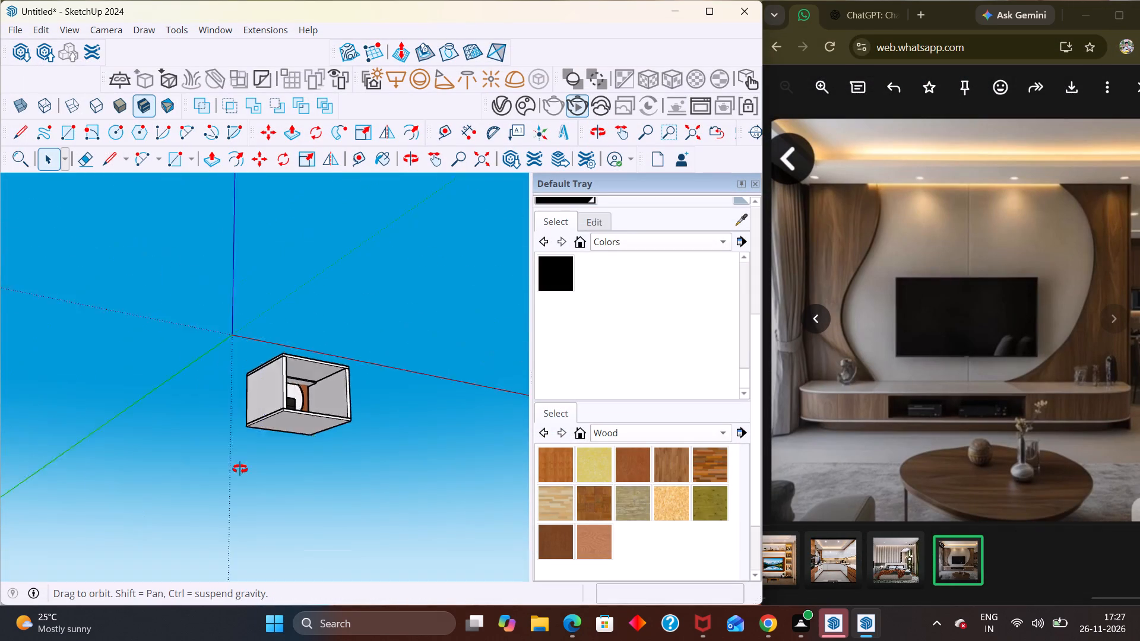
pyautogui.moveTo(240, 469); pyautogui.dragTo(186, 485, button='middle')
pyautogui.scroll(5, 188, 488)
pyautogui.scroll(11, 351, 393)
pyautogui.scroll(2, 318, 299)
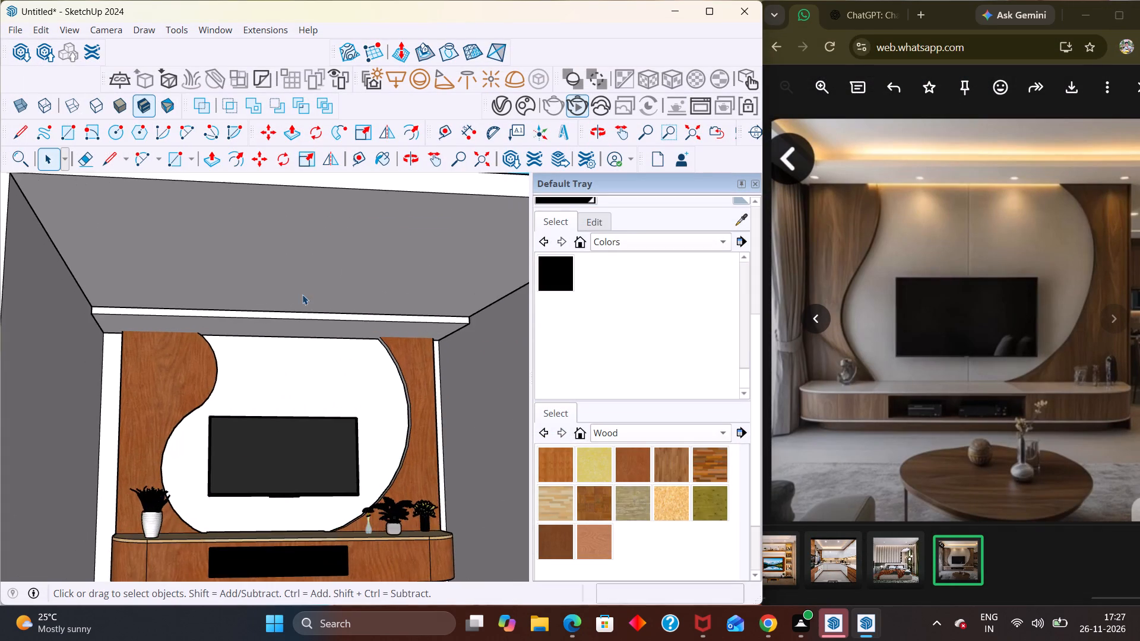
pyautogui.moveTo(179, 318); pyautogui.dragTo(169, 318, button='middle')
pyautogui.scroll(4, 179, 318)
pyautogui.moveTo(207, 347); pyautogui.dragTo(185, 427, button='middle')
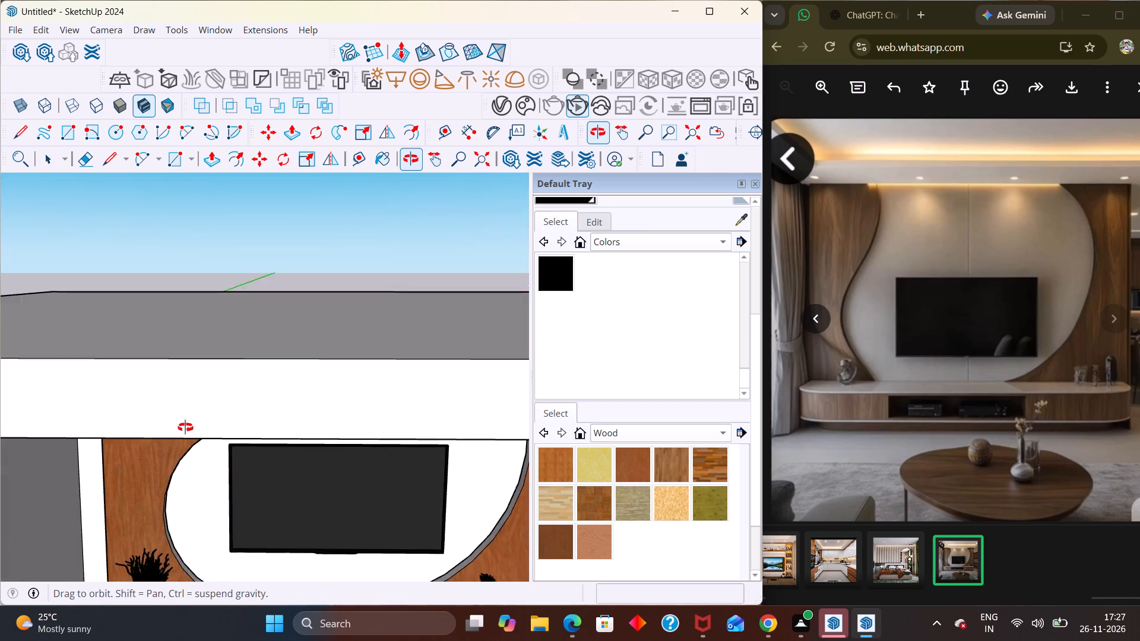
pyautogui.moveTo(185, 427); pyautogui.dragTo(165, 370, button='middle')
pyautogui.scroll(1, 169, 367)
pyautogui.scroll(-4, 173, 350)
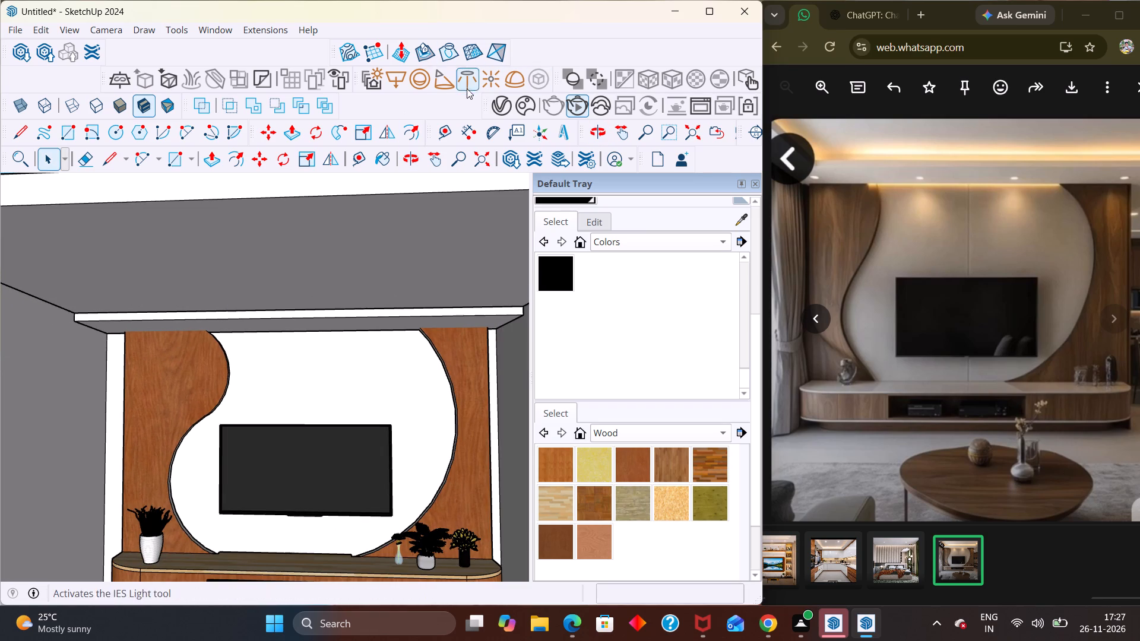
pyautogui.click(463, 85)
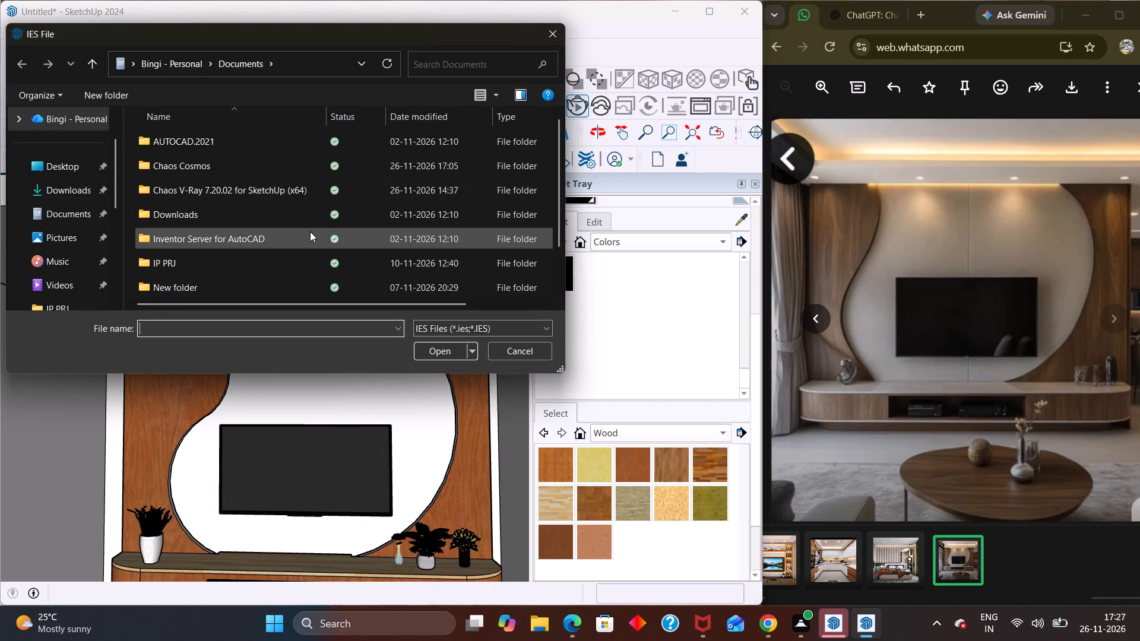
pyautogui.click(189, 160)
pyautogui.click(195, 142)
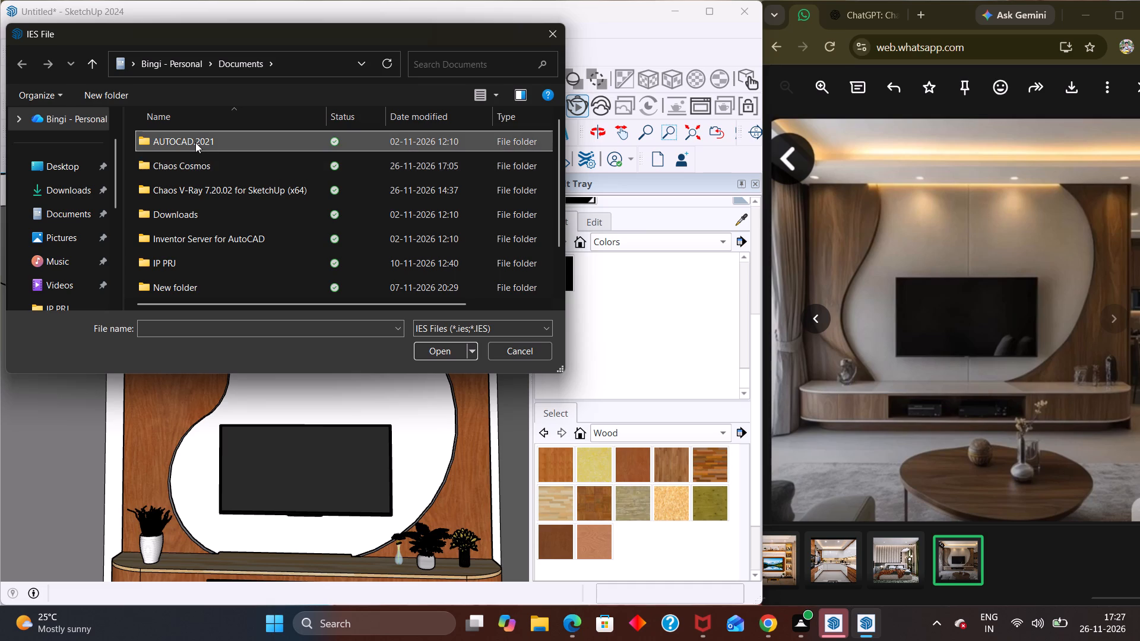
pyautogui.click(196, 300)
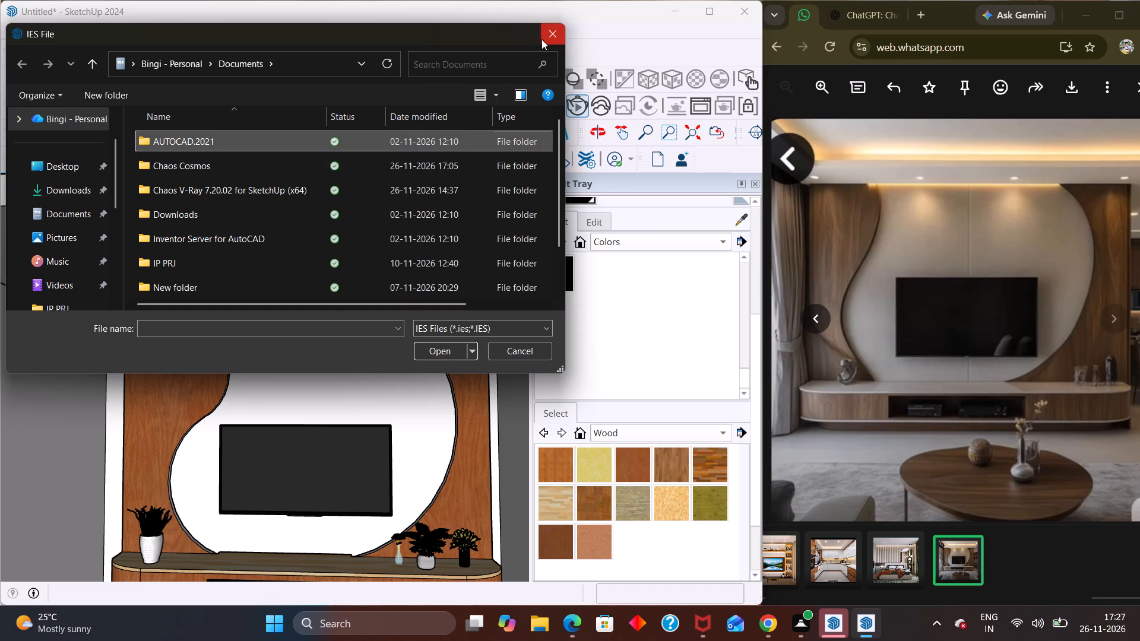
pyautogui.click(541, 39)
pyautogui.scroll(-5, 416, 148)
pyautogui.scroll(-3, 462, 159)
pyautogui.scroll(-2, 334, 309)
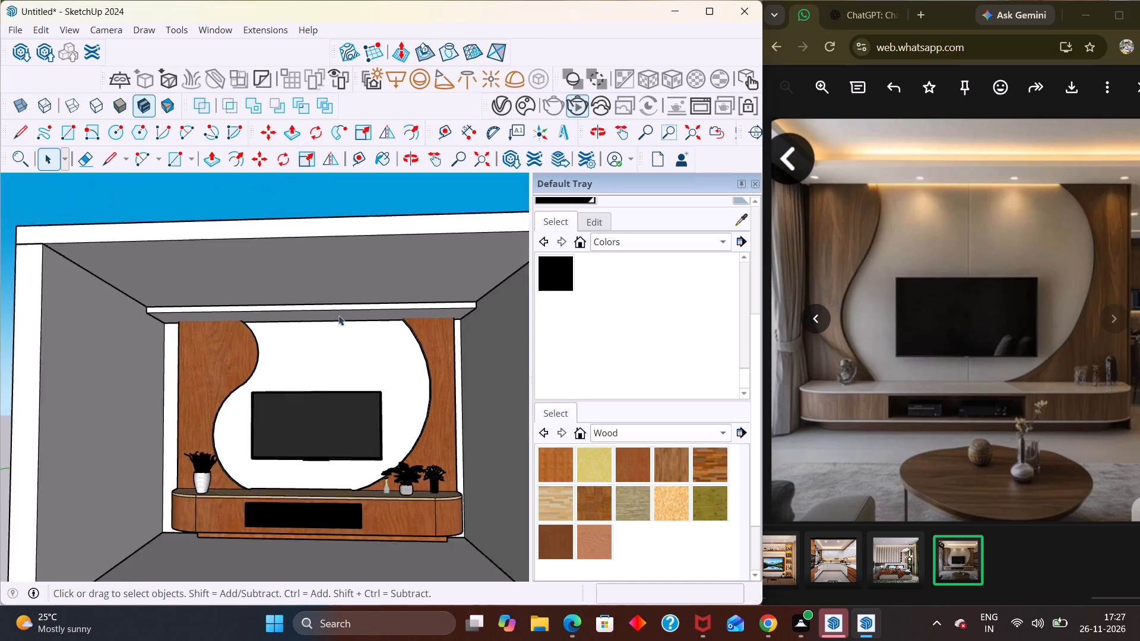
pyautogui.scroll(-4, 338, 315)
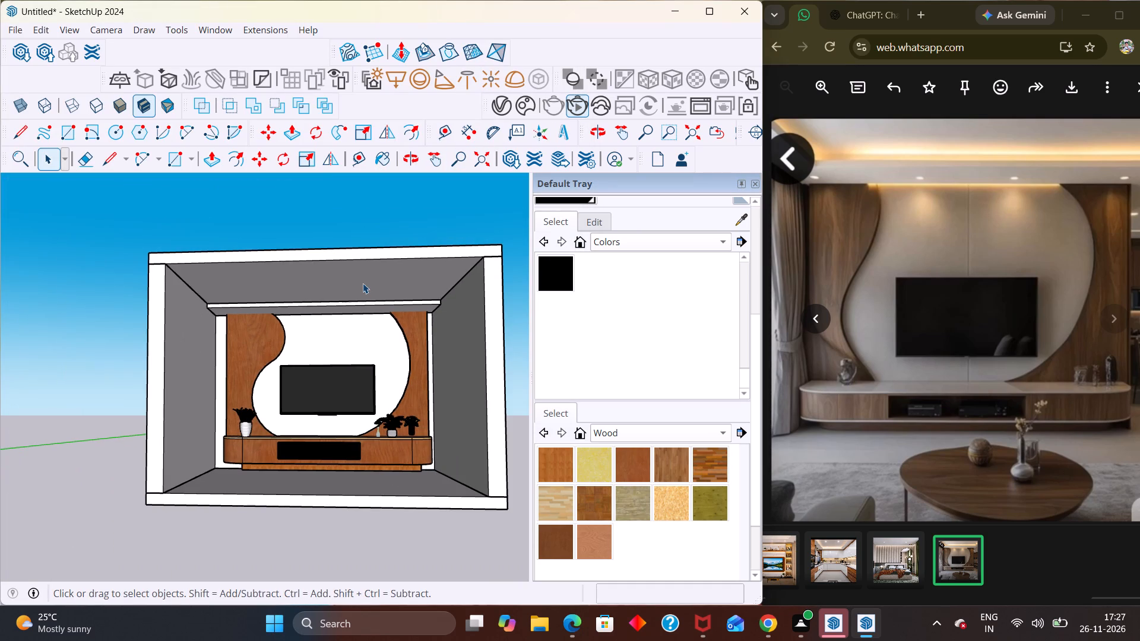
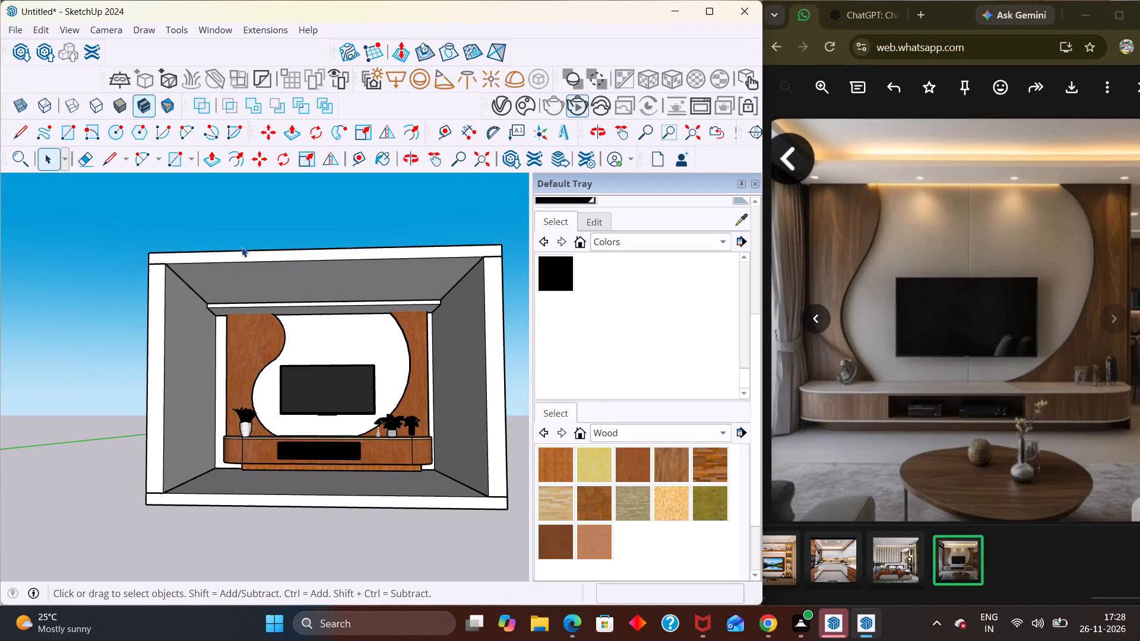
# Examine the TV wall against the reference photo, including the dropped ceiling strip, wood panels and the cabinet's plant end up close.
pyautogui.moveTo(297, 223); pyautogui.dragTo(313, 257, button='middle')
pyautogui.scroll(2, 313, 257)
pyautogui.moveTo(318, 367); pyautogui.dragTo(308, 312, button='middle')
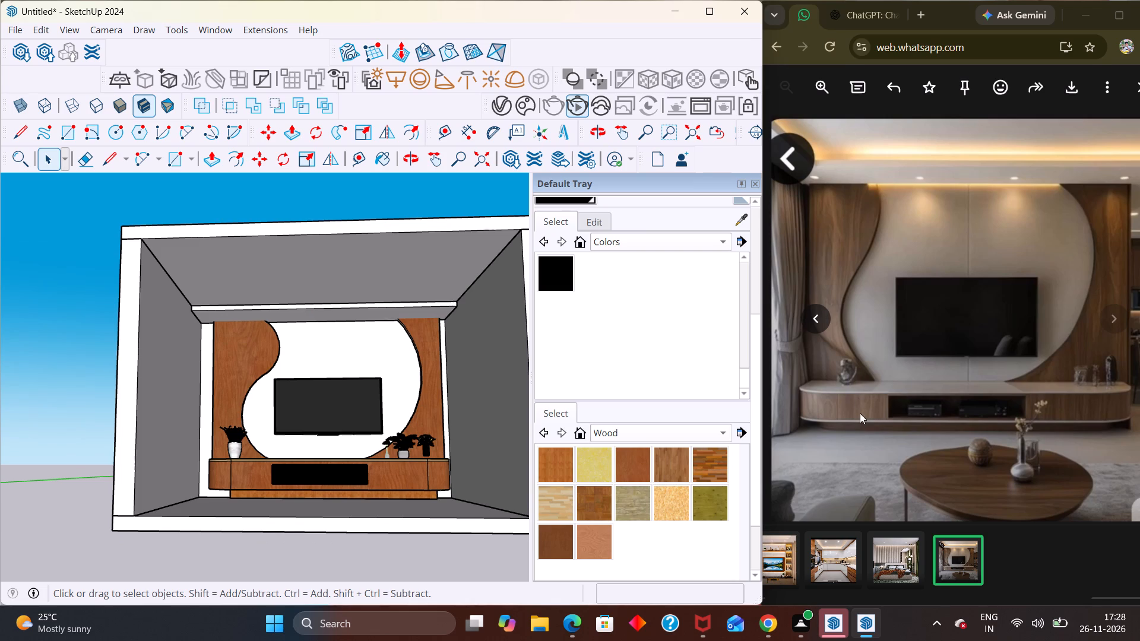
pyautogui.scroll(1, 857, 416)
pyautogui.moveTo(331, 363); pyautogui.dragTo(311, 387, button='middle')
pyautogui.scroll(3, 311, 387)
pyautogui.moveTo(335, 385); pyautogui.dragTo(366, 368, button='middle')
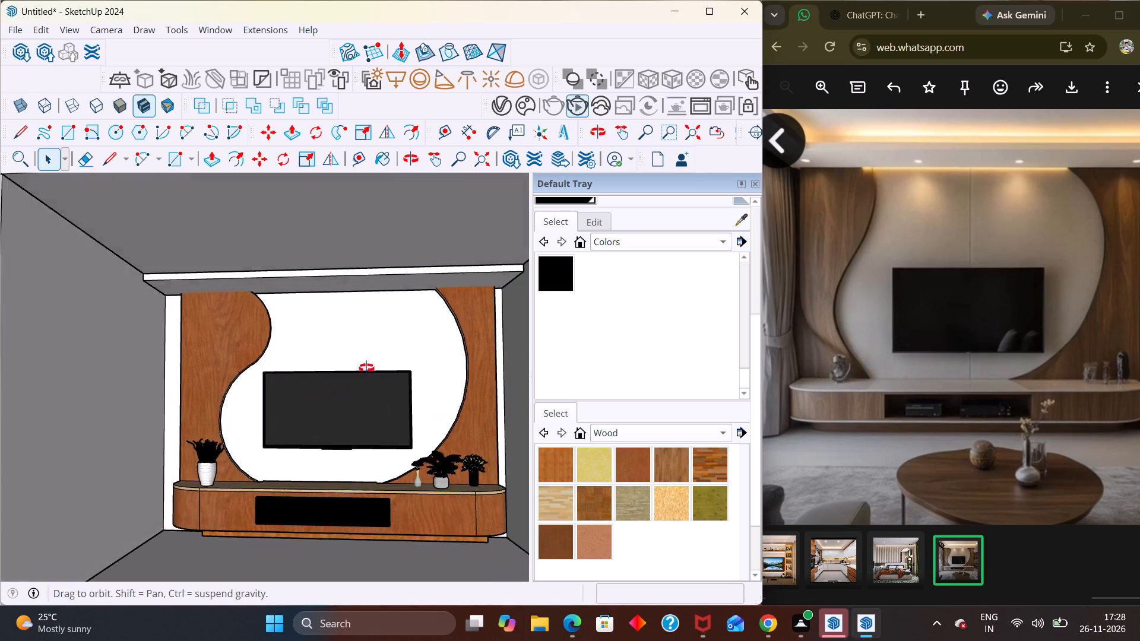
pyautogui.moveTo(366, 368); pyautogui.dragTo(384, 362, button='middle')
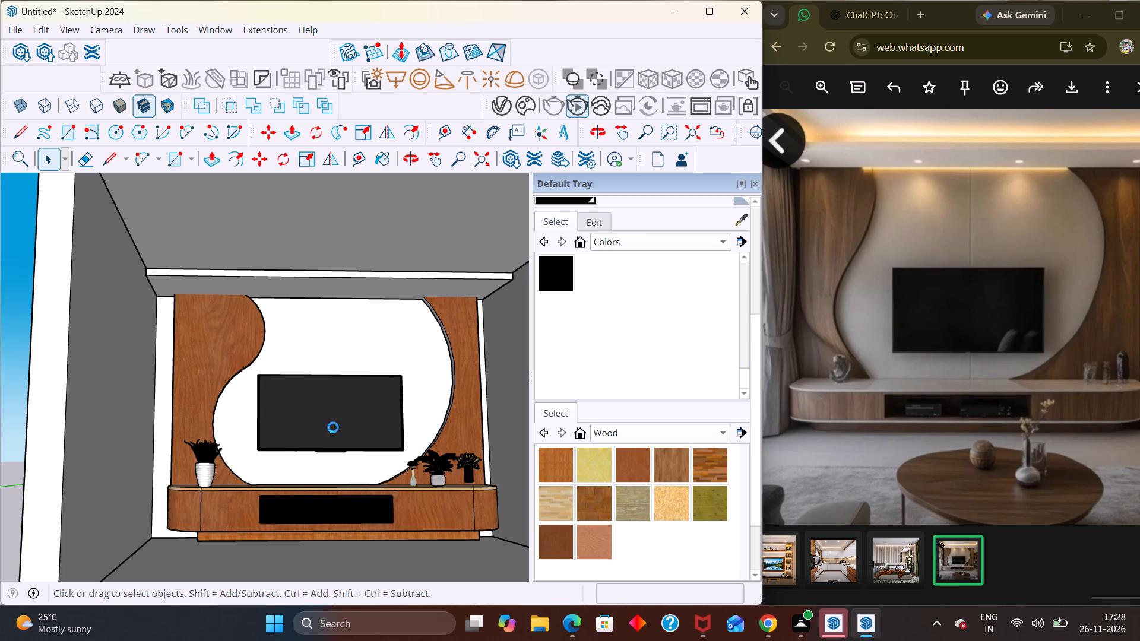
pyautogui.moveTo(306, 515); pyautogui.dragTo(294, 531, button='middle')
pyautogui.scroll(4, 246, 548)
pyautogui.scroll(4, 189, 551)
pyautogui.moveTo(208, 551); pyautogui.dragTo(147, 523, button='middle')
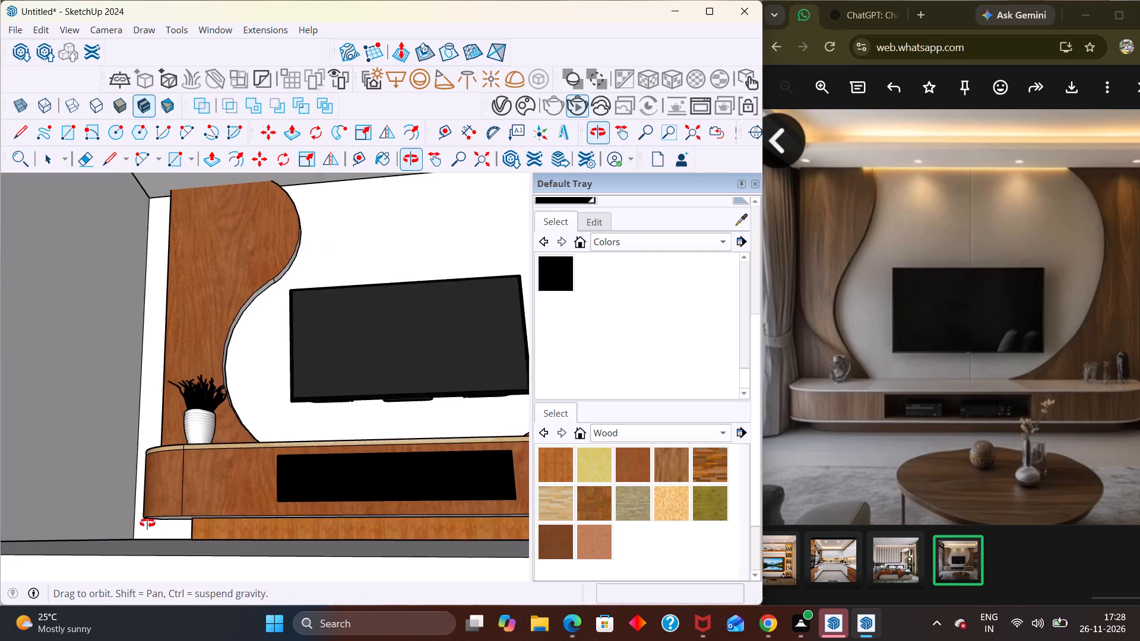
pyautogui.moveTo(147, 523); pyautogui.dragTo(145, 523, button='middle')
pyautogui.scroll(-6, 145, 523)
pyautogui.moveTo(306, 537); pyautogui.dragTo(321, 563, button='middle')
pyautogui.scroll(1, 270, 410)
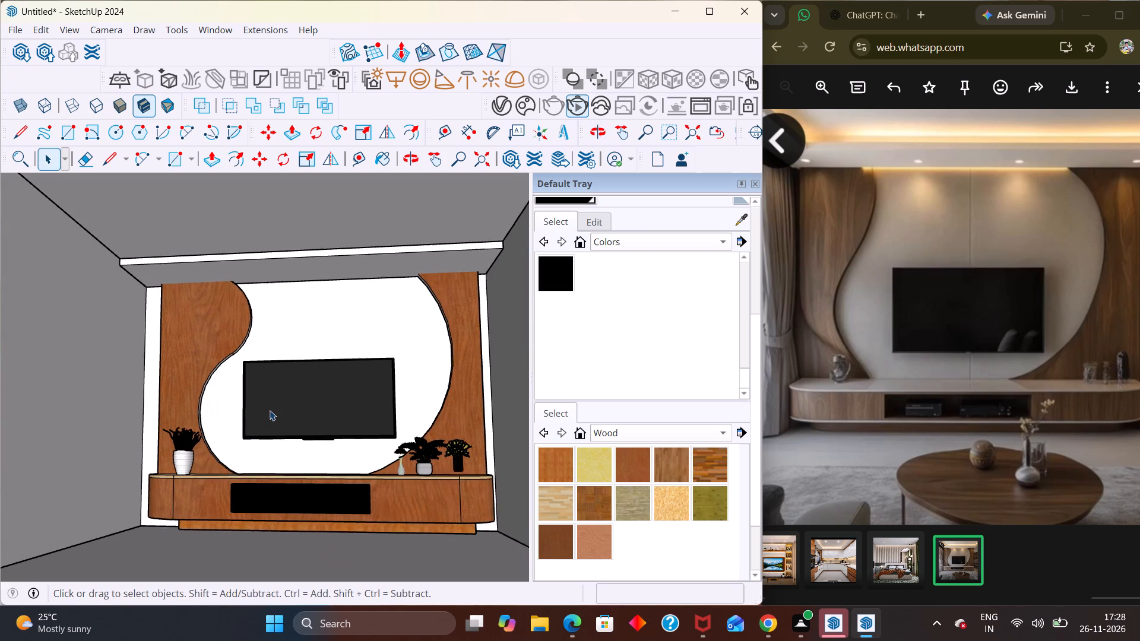
pyautogui.scroll(1, 270, 410)
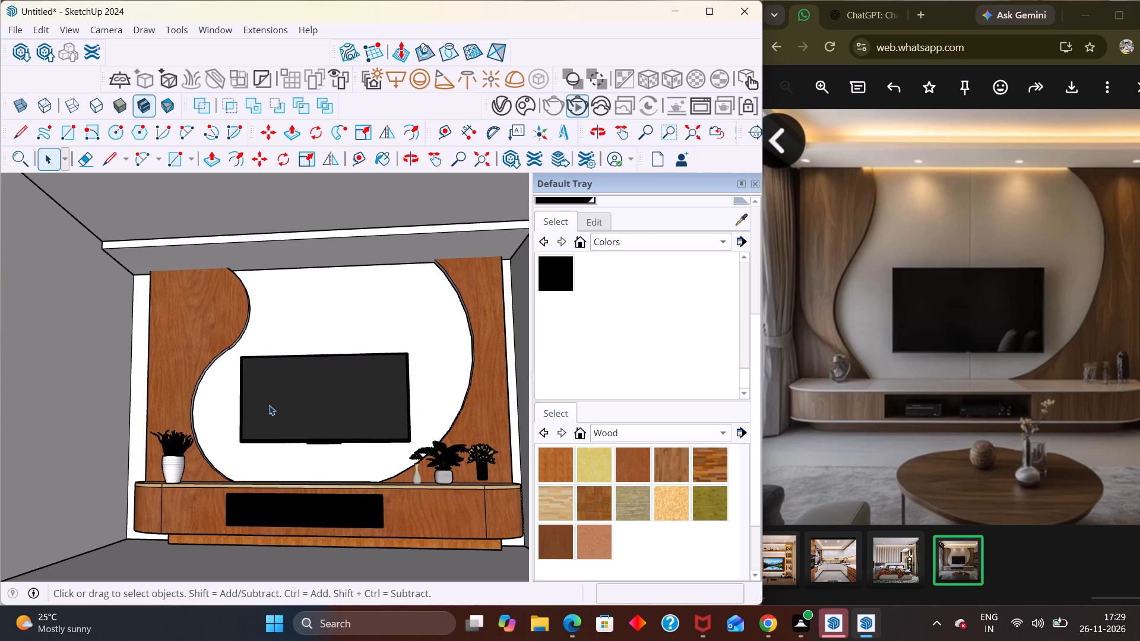
# Examine the open room from outside, frontal and raised viewpoints, checking the floor, side walls, ceiling and TV wall.
pyautogui.scroll(-7, 454, 387)
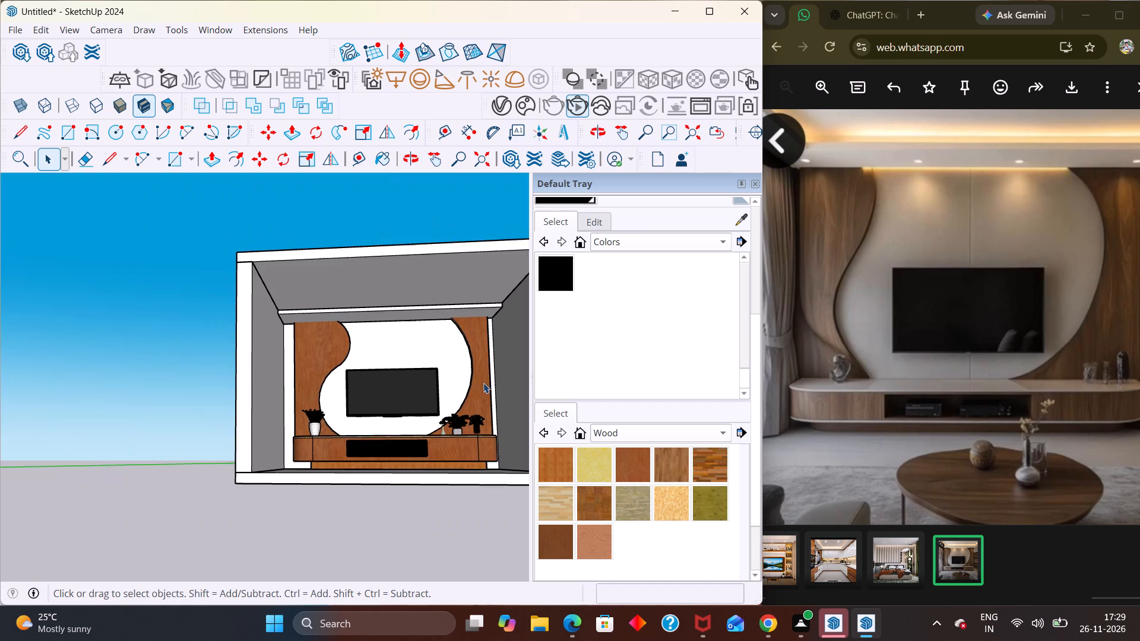
pyautogui.moveTo(445, 383); pyautogui.dragTo(351, 453, button='middle')
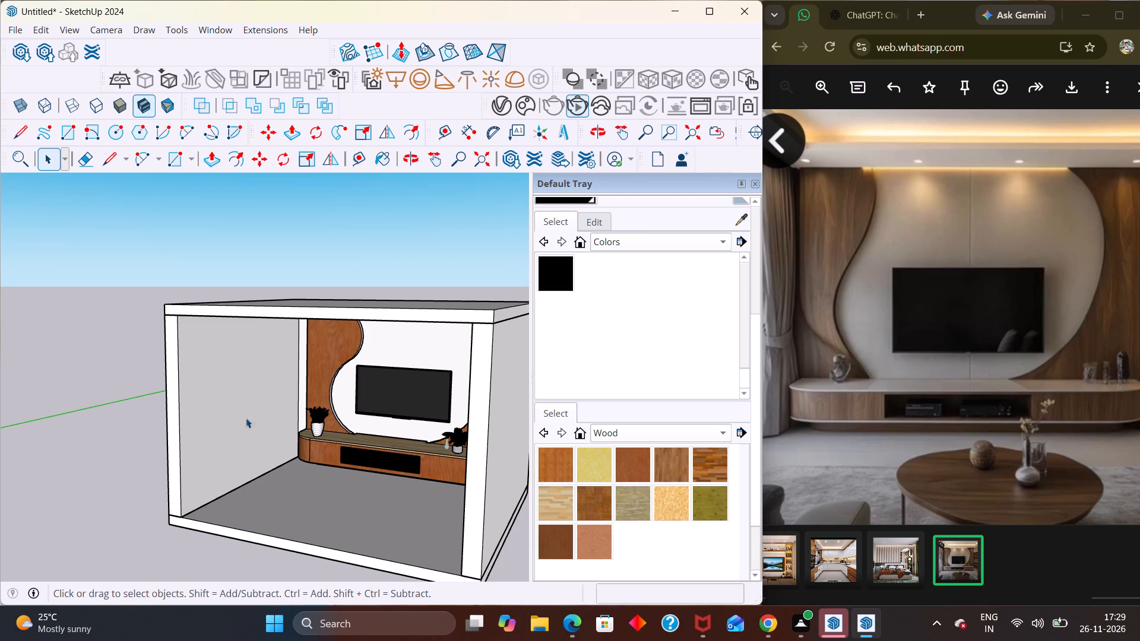
pyautogui.scroll(-8, 189, 391)
pyautogui.moveTo(256, 404); pyautogui.dragTo(419, 400, button='middle')
pyautogui.scroll(5, 292, 405)
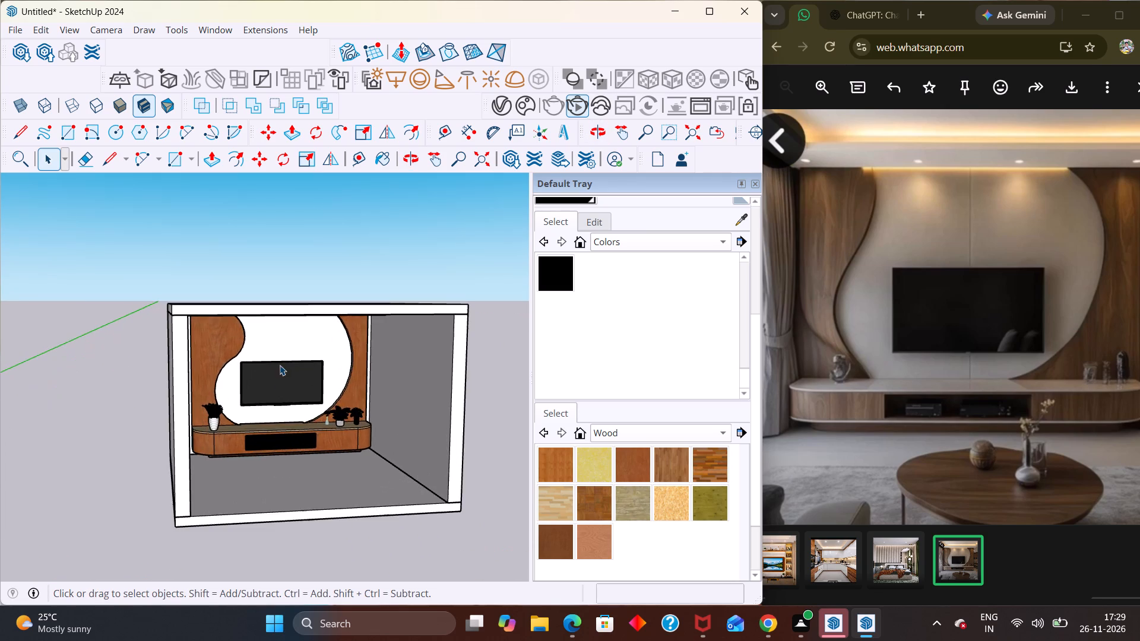
pyautogui.moveTo(279, 417); pyautogui.dragTo(262, 341, button='middle')
pyautogui.scroll(3, 262, 341)
pyautogui.moveTo(268, 344); pyautogui.dragTo(267, 366, button='middle')
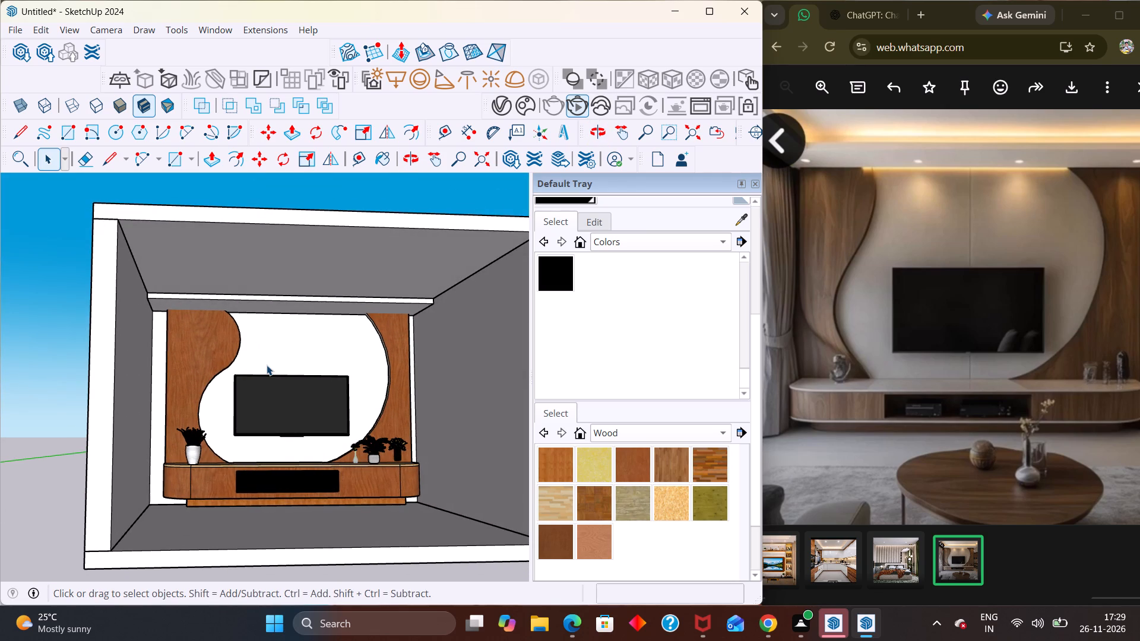
pyautogui.moveTo(291, 388); pyautogui.dragTo(273, 418, button='middle')
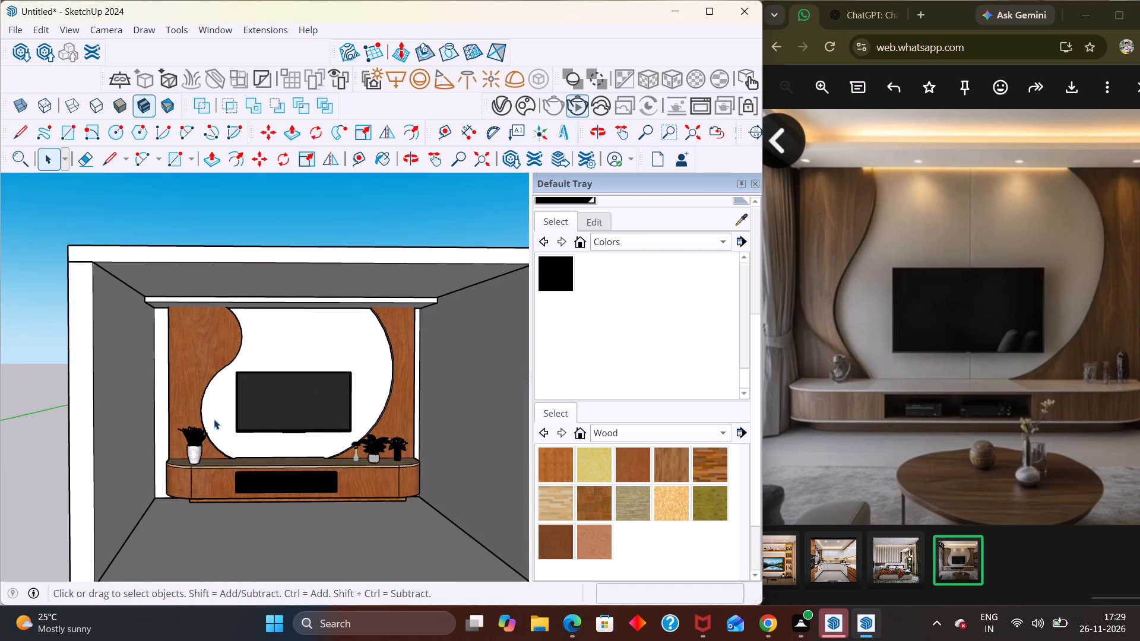
pyautogui.scroll(2, 143, 447)
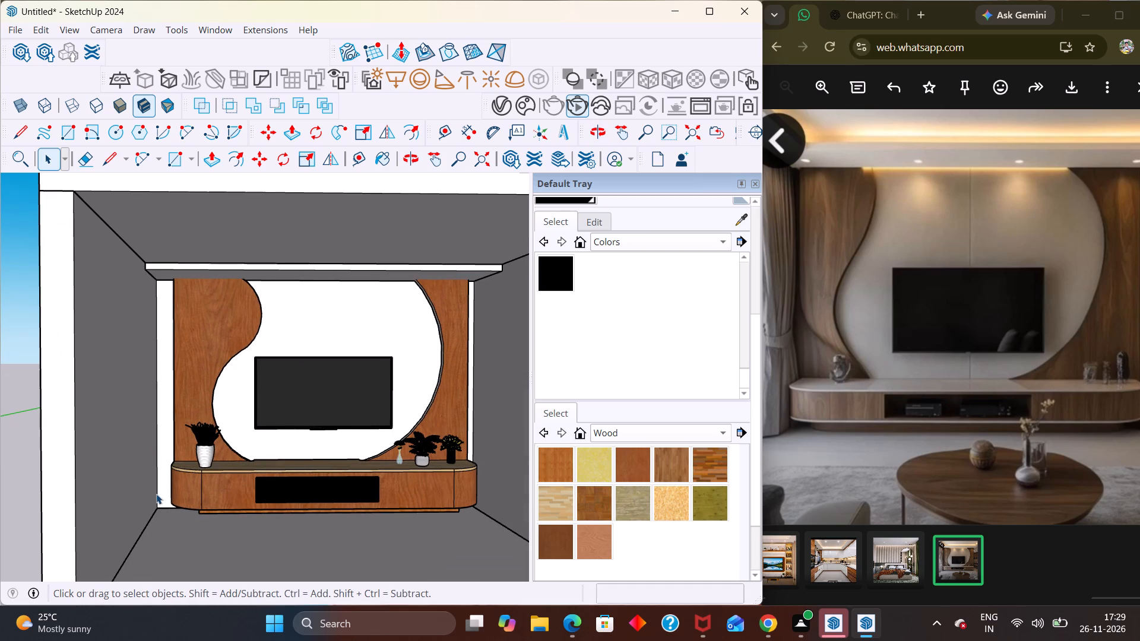
pyautogui.scroll(3, 182, 500)
pyautogui.moveTo(187, 518); pyautogui.dragTo(170, 541, button='middle')
pyautogui.scroll(-5, 170, 541)
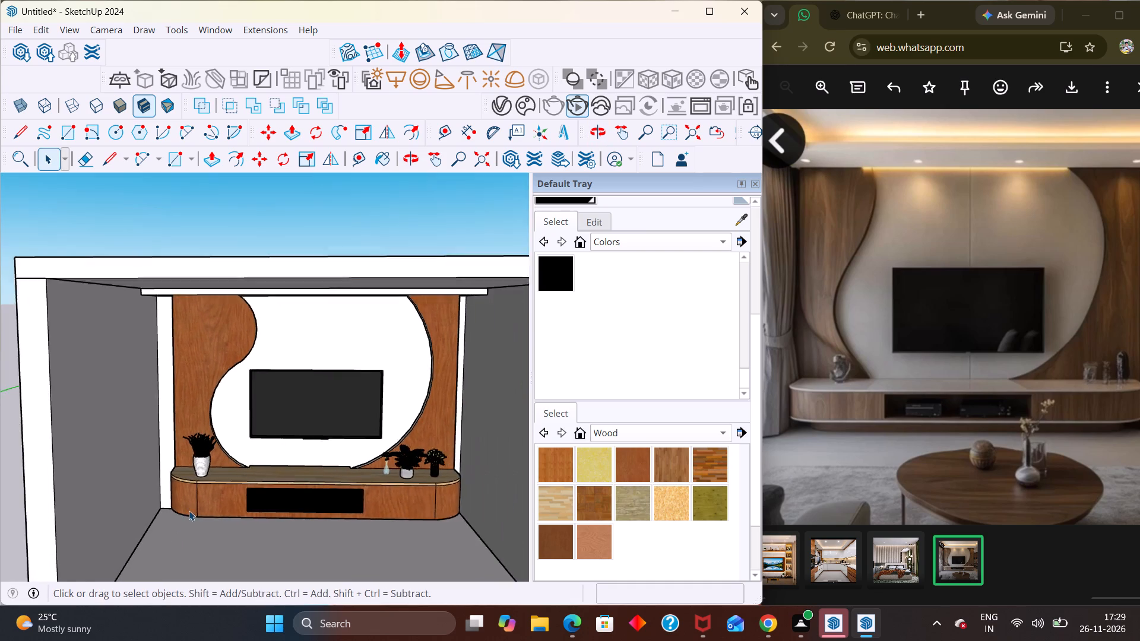
pyautogui.moveTo(214, 529); pyautogui.dragTo(222, 484, button='middle')
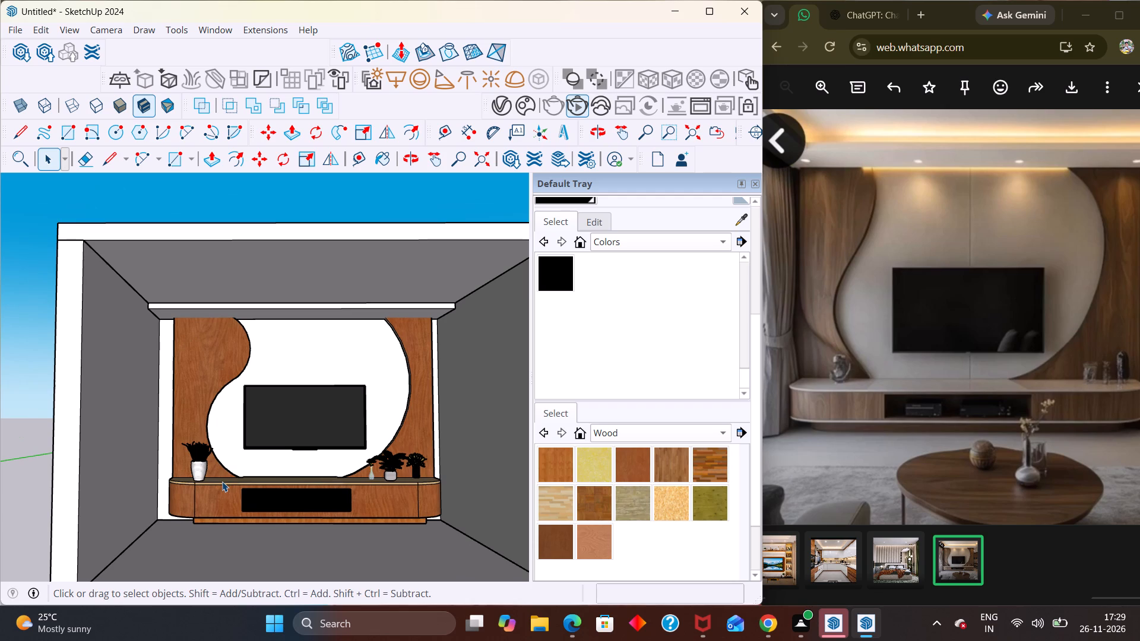
pyautogui.scroll(-10, 862, 383)
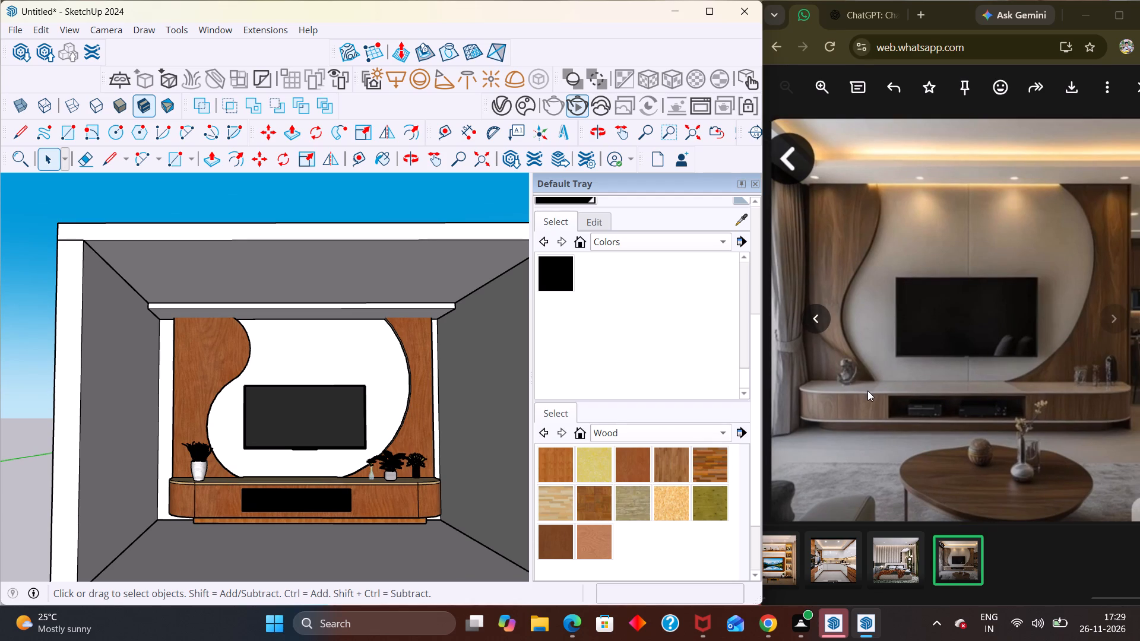
pyautogui.scroll(-2, 867, 391)
pyautogui.scroll(-2, 400, 471)
pyautogui.scroll(2, 270, 532)
pyautogui.moveTo(280, 530); pyautogui.dragTo(280, 532, button='middle')
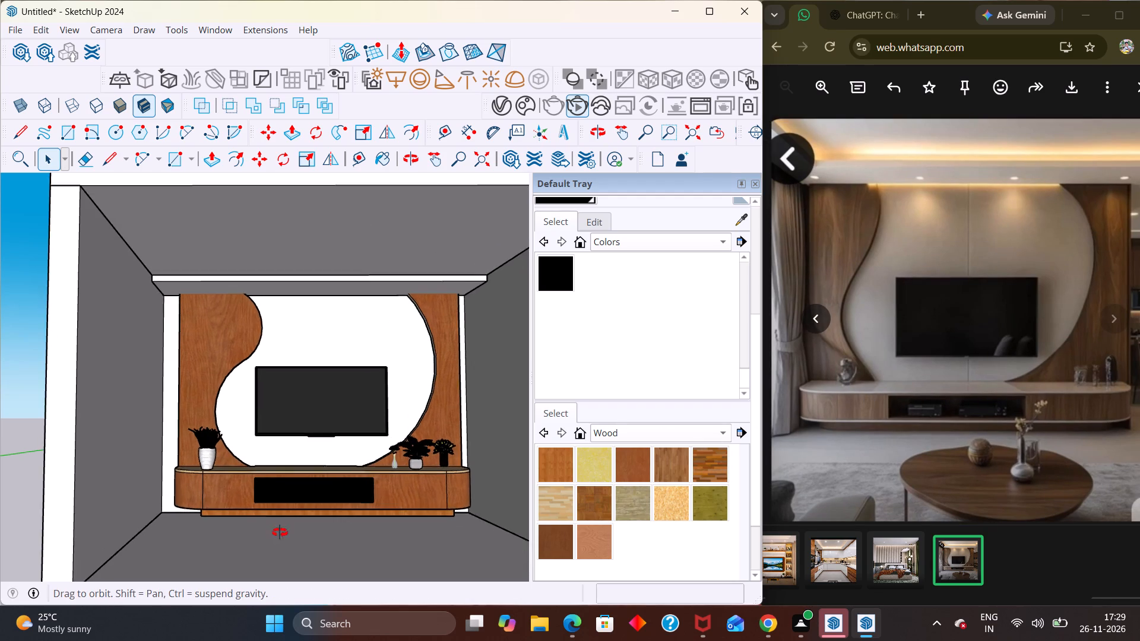
pyautogui.moveTo(280, 532); pyautogui.dragTo(278, 560, button='middle')
pyautogui.scroll(-6, 375, 463)
pyautogui.moveTo(354, 538); pyautogui.dragTo(344, 568, button='middle')
pyautogui.scroll(2, 341, 558)
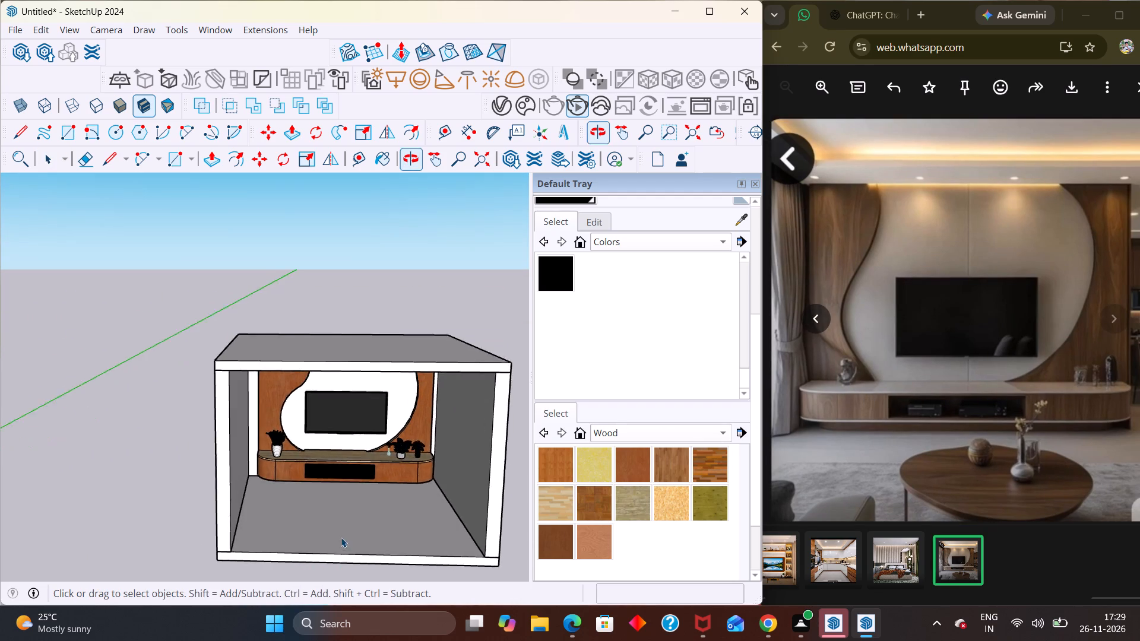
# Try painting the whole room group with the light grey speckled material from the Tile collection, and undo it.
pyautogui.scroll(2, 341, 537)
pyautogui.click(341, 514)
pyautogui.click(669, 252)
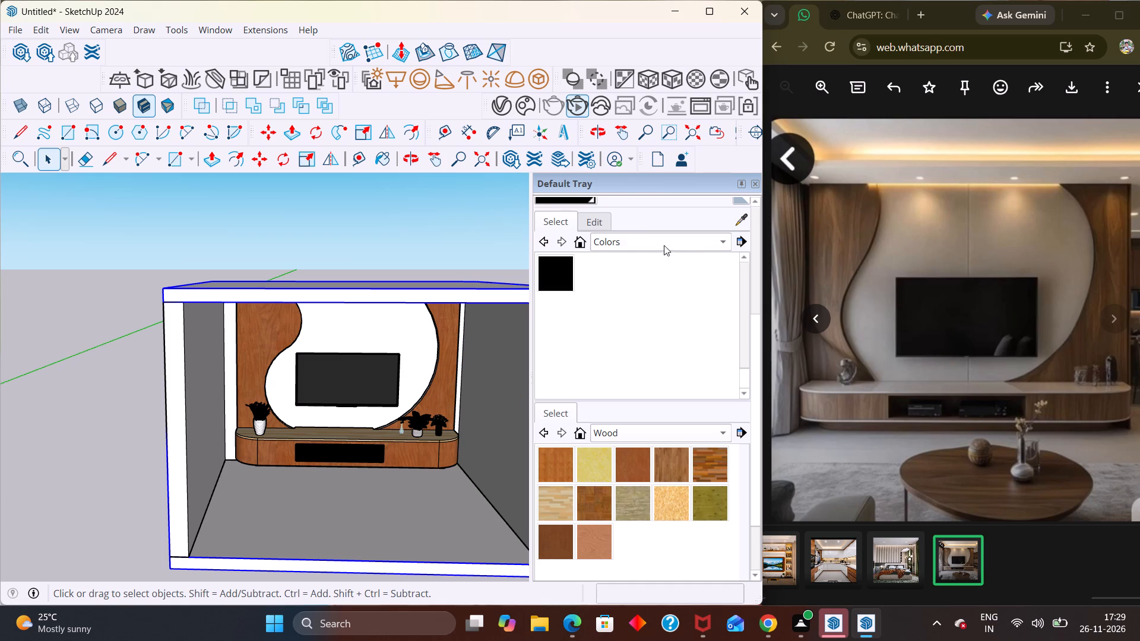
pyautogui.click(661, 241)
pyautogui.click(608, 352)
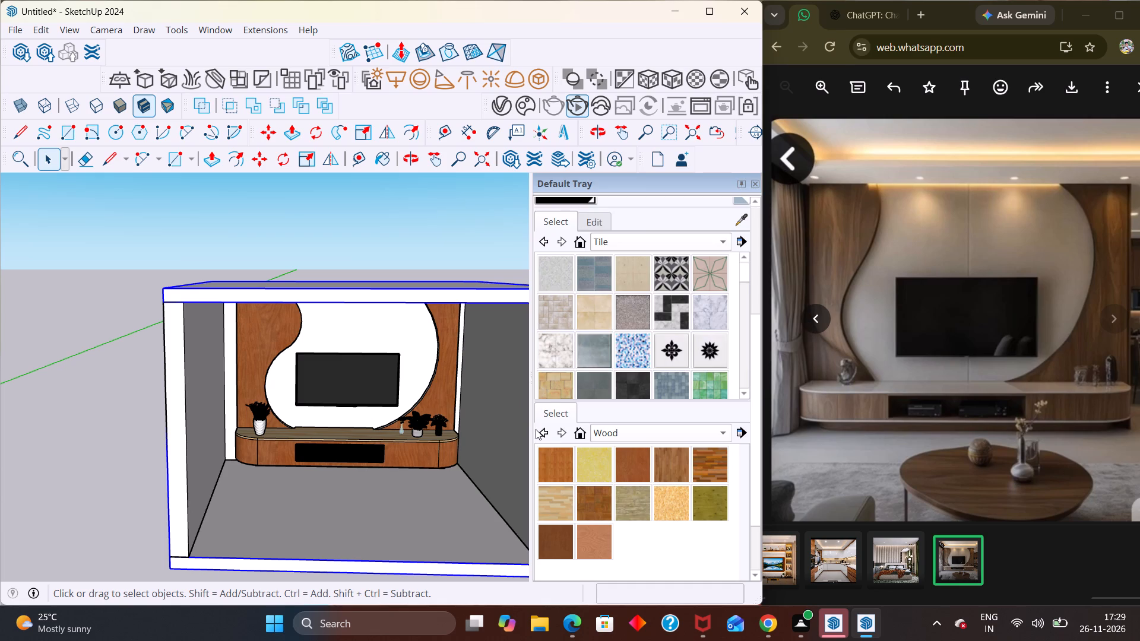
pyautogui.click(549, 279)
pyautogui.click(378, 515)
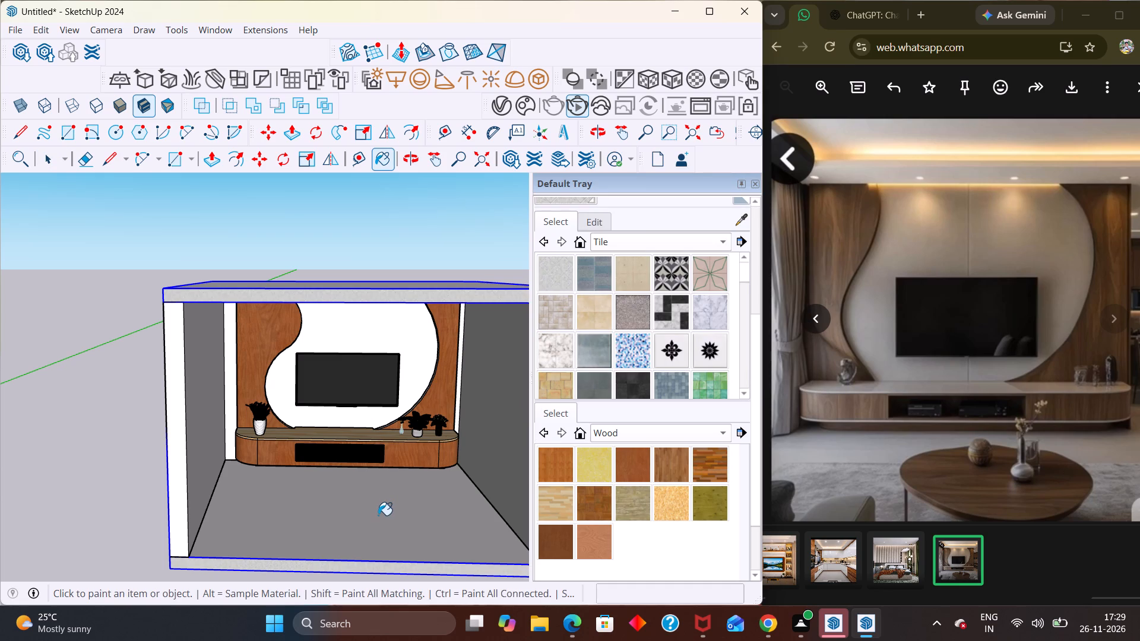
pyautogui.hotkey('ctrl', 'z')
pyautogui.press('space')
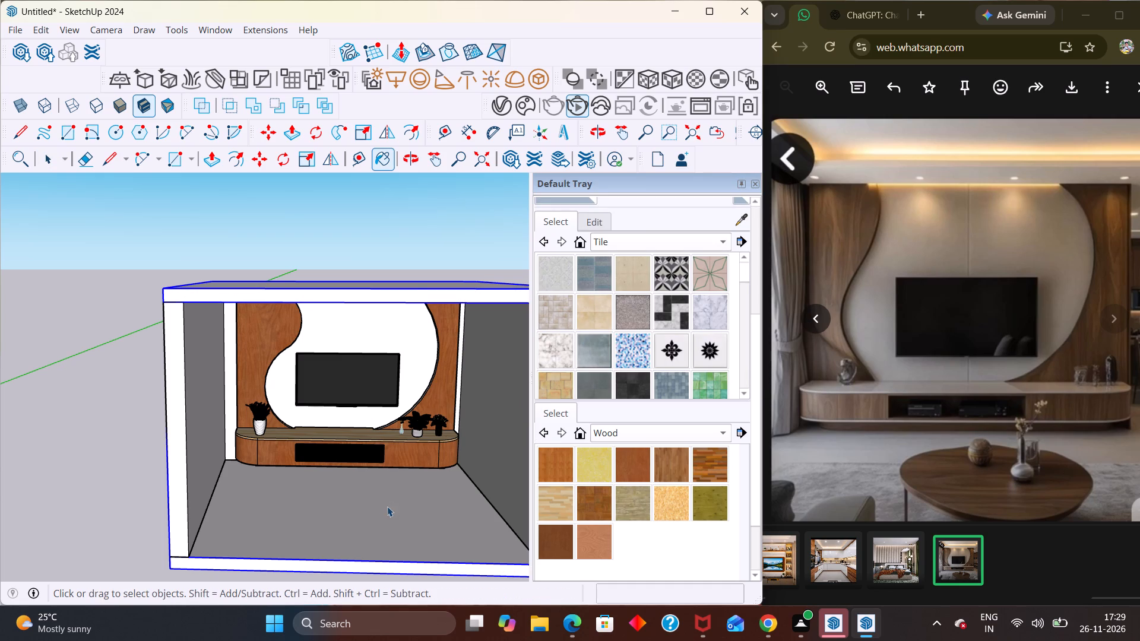
# Open the room group for editing and select only its floor face in front of the TV cabinet.
pyautogui.tripleClick(303, 533)
pyautogui.tripleClick(303, 533)
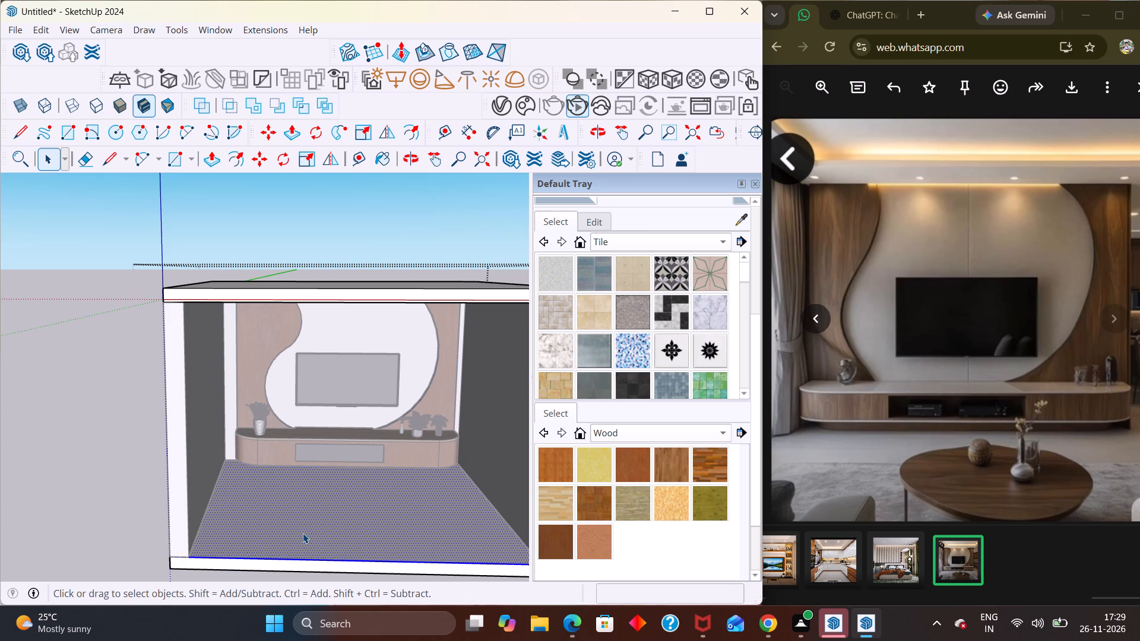
pyautogui.click(446, 488)
pyautogui.click(375, 531)
pyautogui.doubleClick(375, 531)
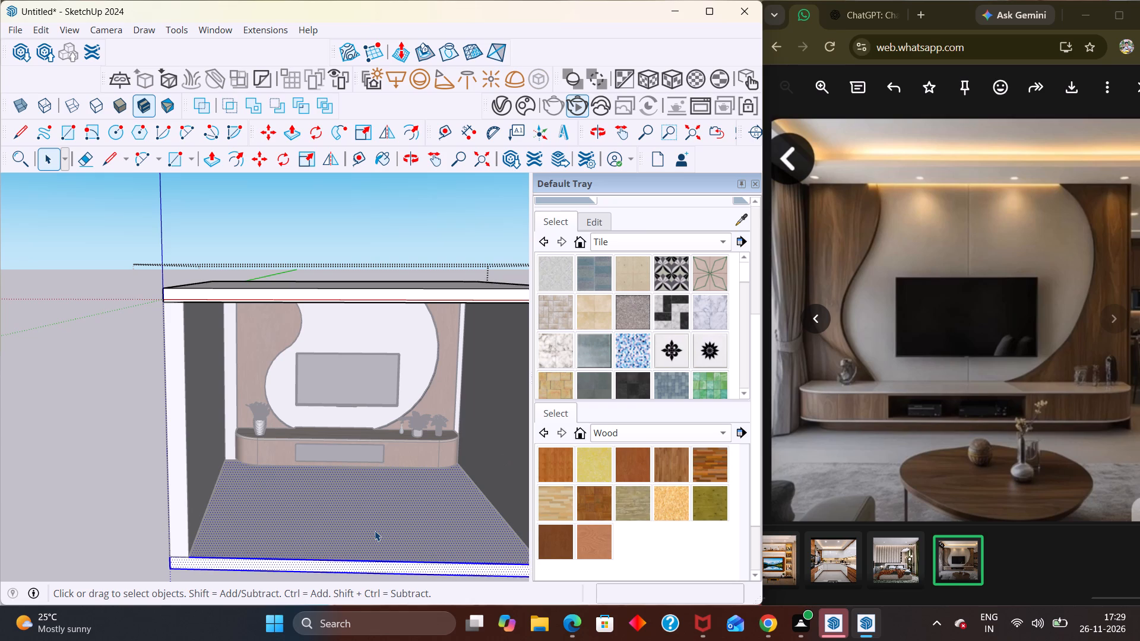
pyautogui.moveTo(375, 531); pyautogui.dragTo(379, 580, button='middle')
pyautogui.scroll(-4, 403, 475)
pyautogui.click(390, 539)
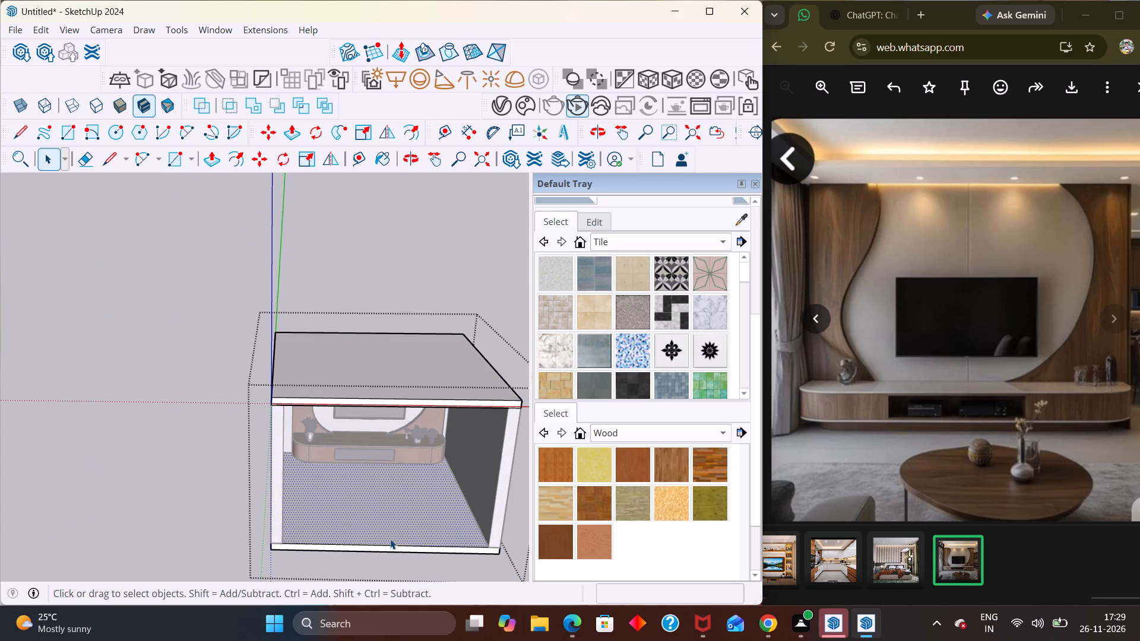
pyautogui.scroll(1, 390, 539)
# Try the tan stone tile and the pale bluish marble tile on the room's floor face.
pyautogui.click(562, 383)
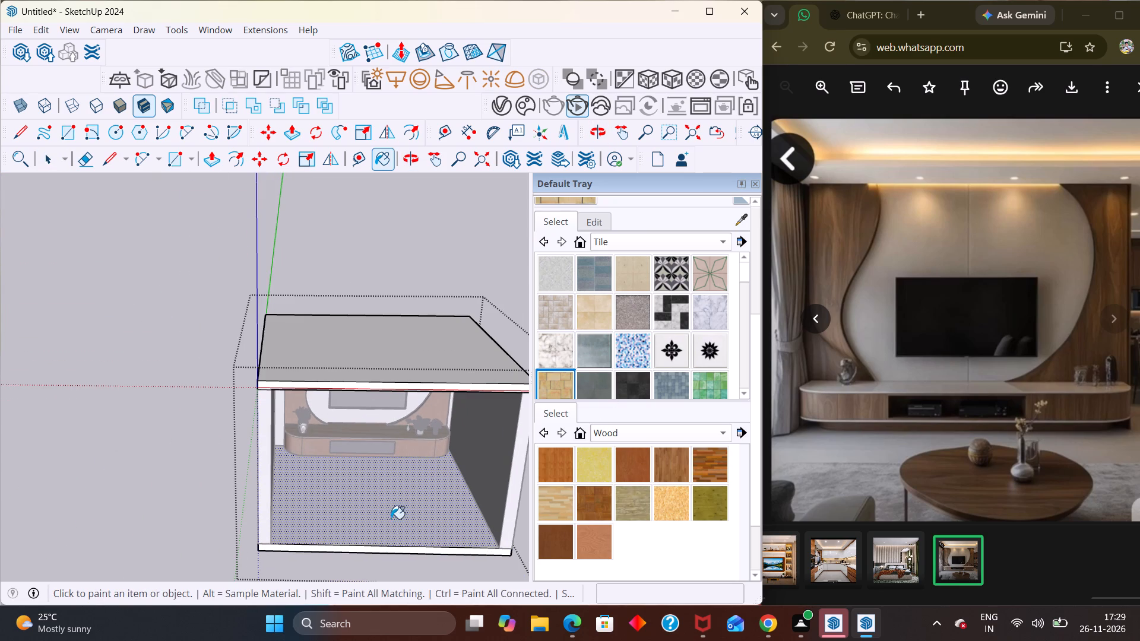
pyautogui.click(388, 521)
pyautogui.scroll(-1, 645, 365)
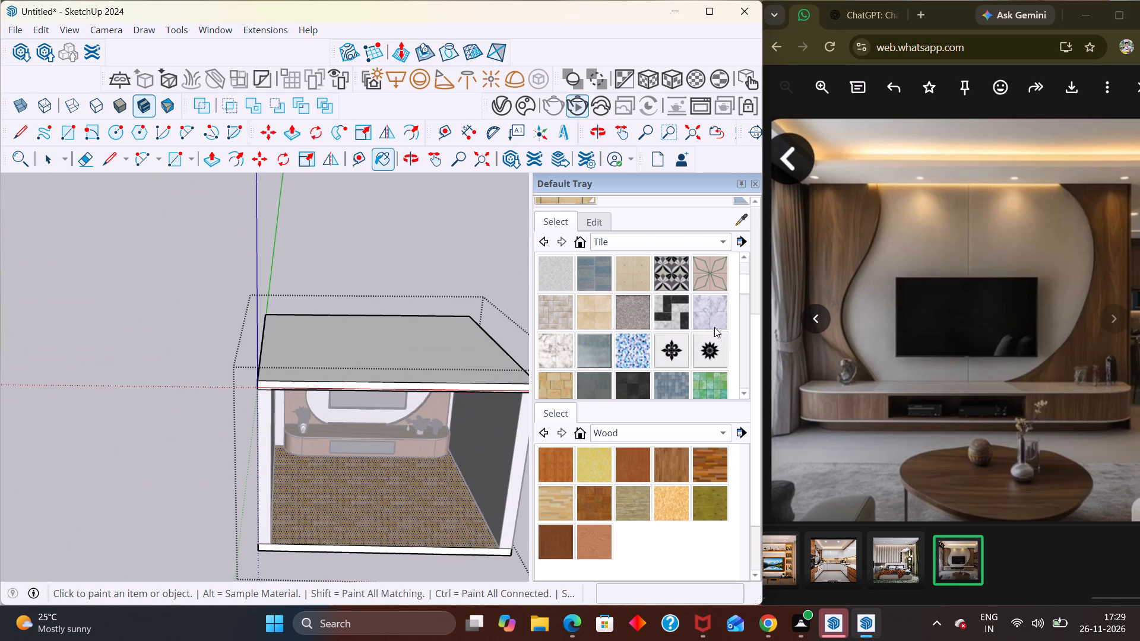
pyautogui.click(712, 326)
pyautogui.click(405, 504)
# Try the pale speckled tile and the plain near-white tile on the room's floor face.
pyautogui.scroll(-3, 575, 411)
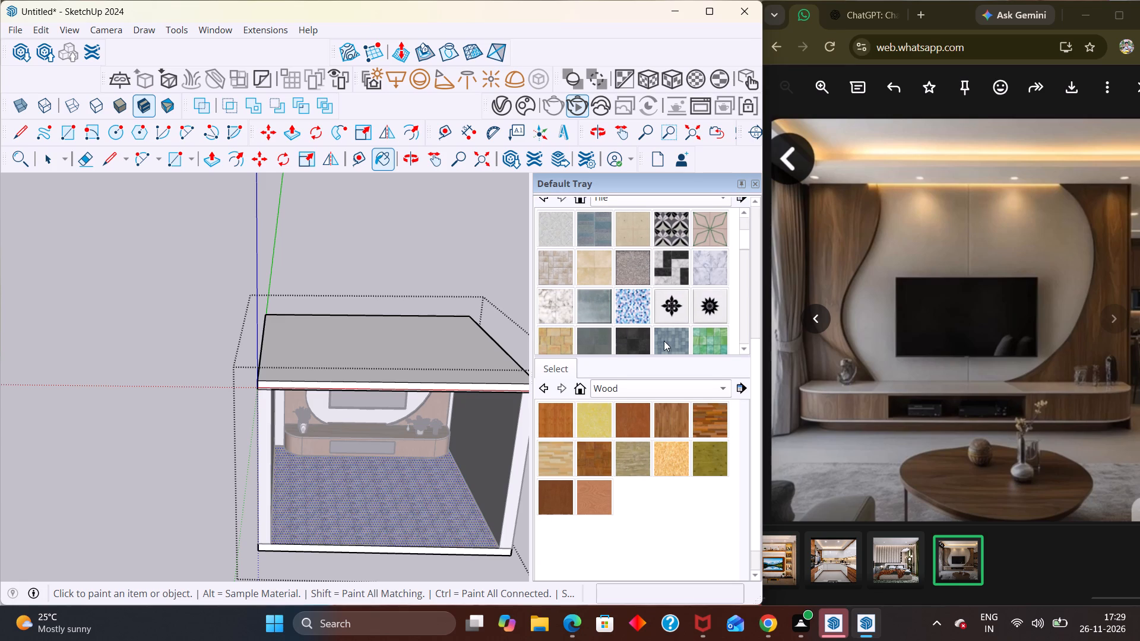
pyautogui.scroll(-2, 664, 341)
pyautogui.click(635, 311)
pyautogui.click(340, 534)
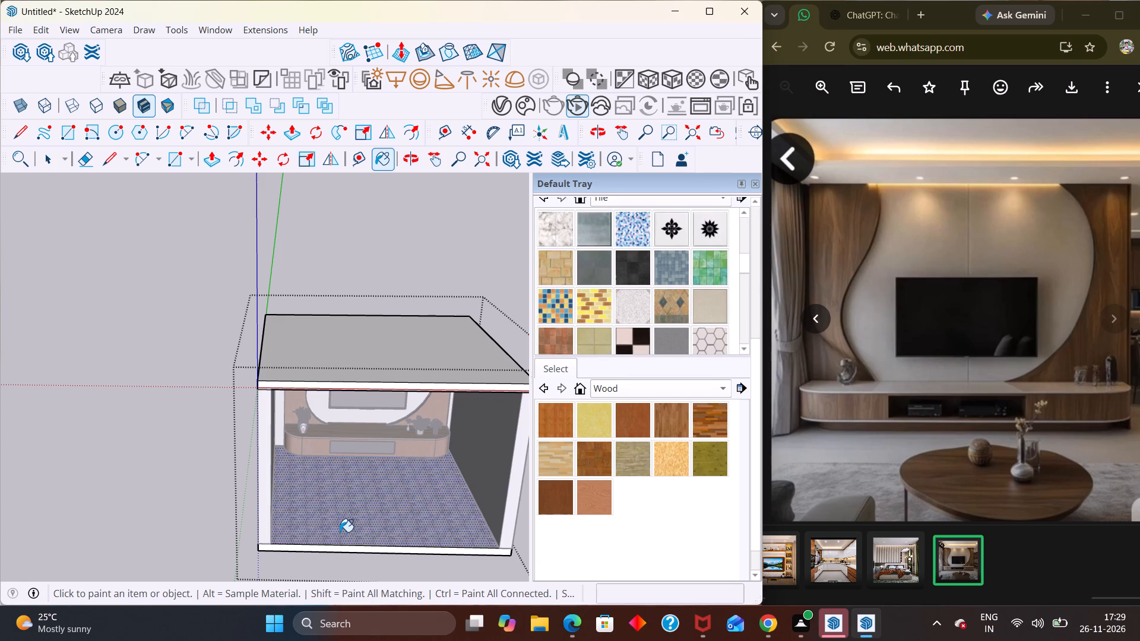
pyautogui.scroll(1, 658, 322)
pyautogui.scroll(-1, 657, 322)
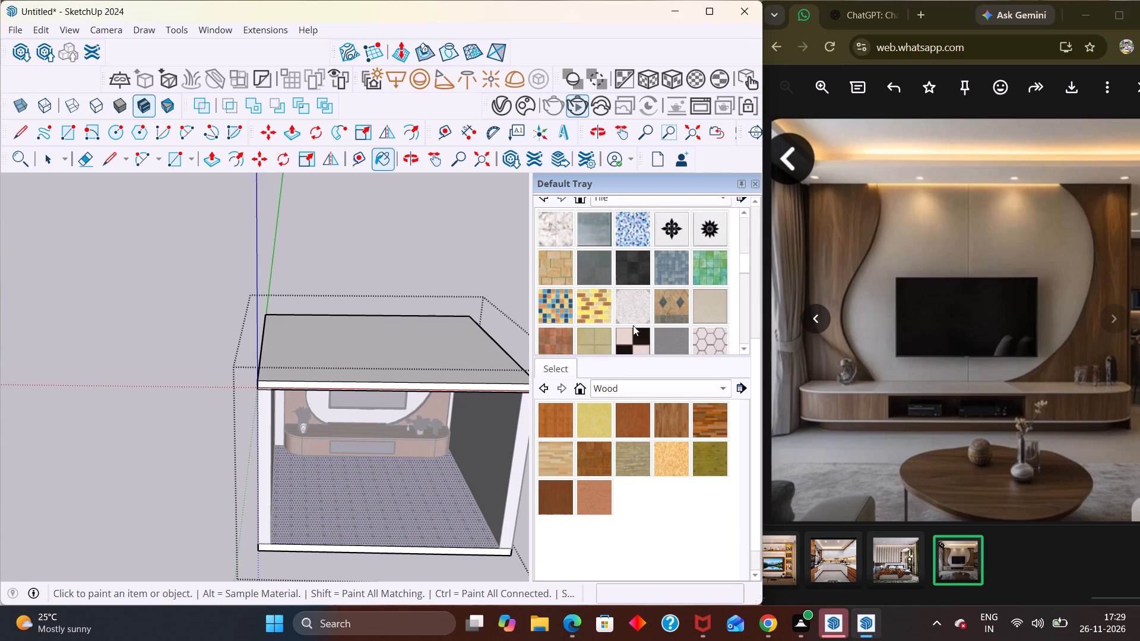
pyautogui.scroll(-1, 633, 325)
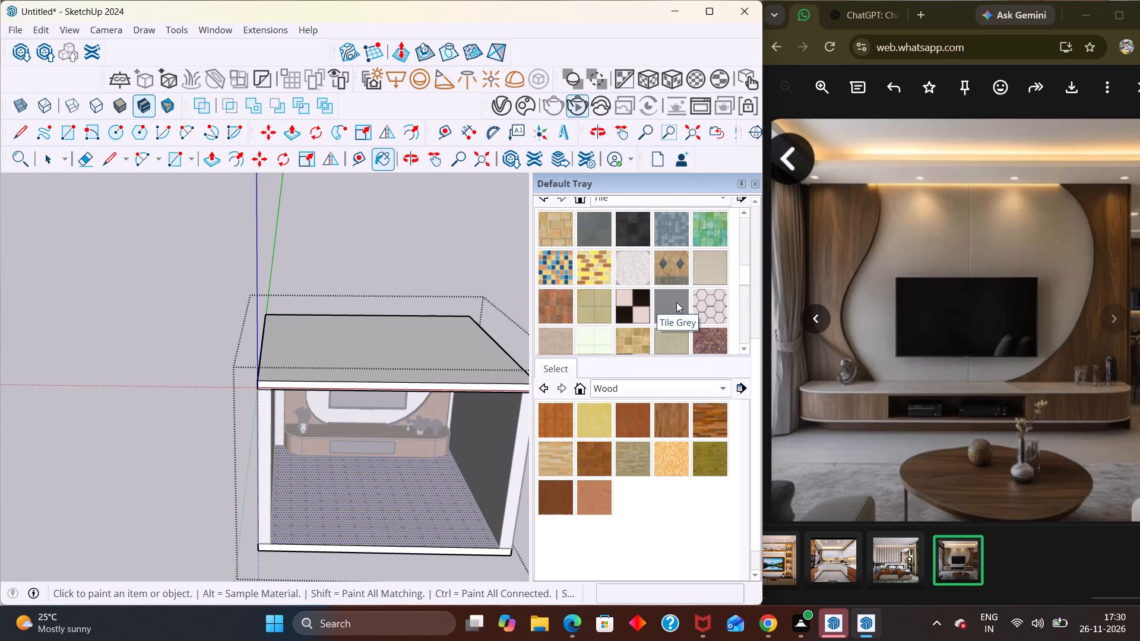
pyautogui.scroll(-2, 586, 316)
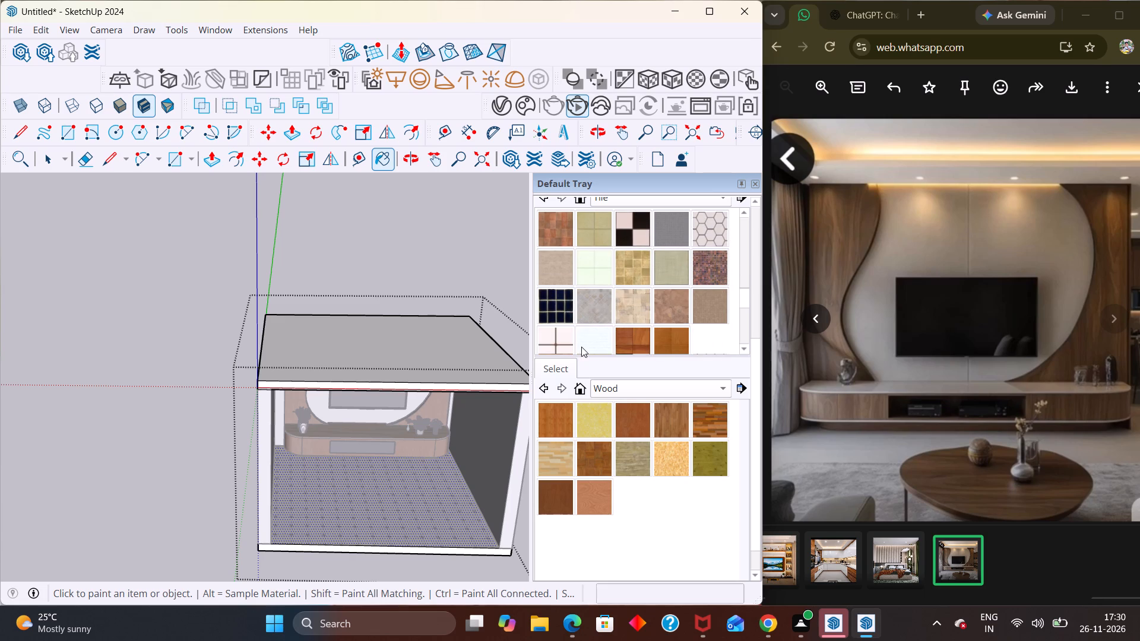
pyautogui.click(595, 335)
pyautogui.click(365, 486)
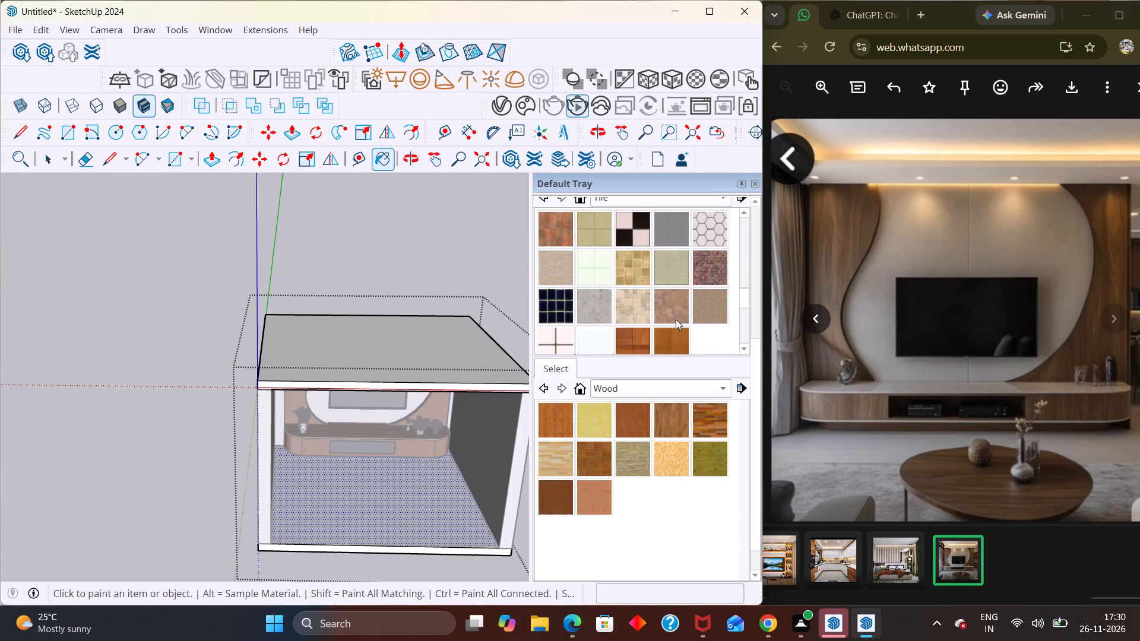
# Paint the room's floor face with the light grey speckled tile, the first material in the Tile collection.
pyautogui.scroll(-2, 677, 322)
pyautogui.scroll(8, 623, 271)
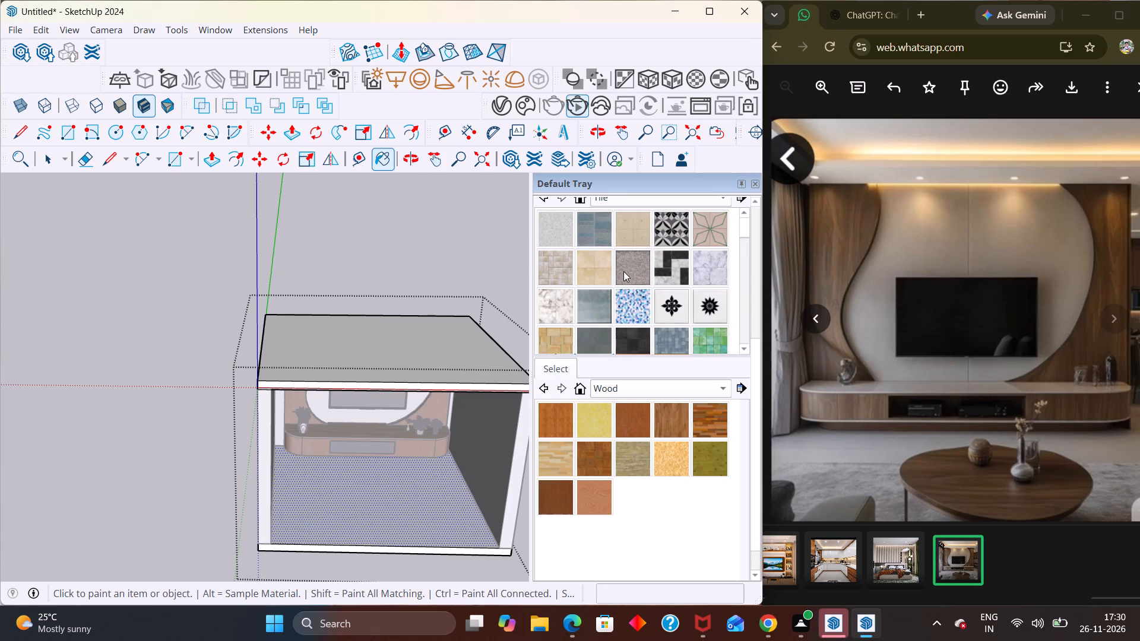
pyautogui.scroll(2, 623, 271)
pyautogui.click(562, 236)
pyautogui.click(353, 501)
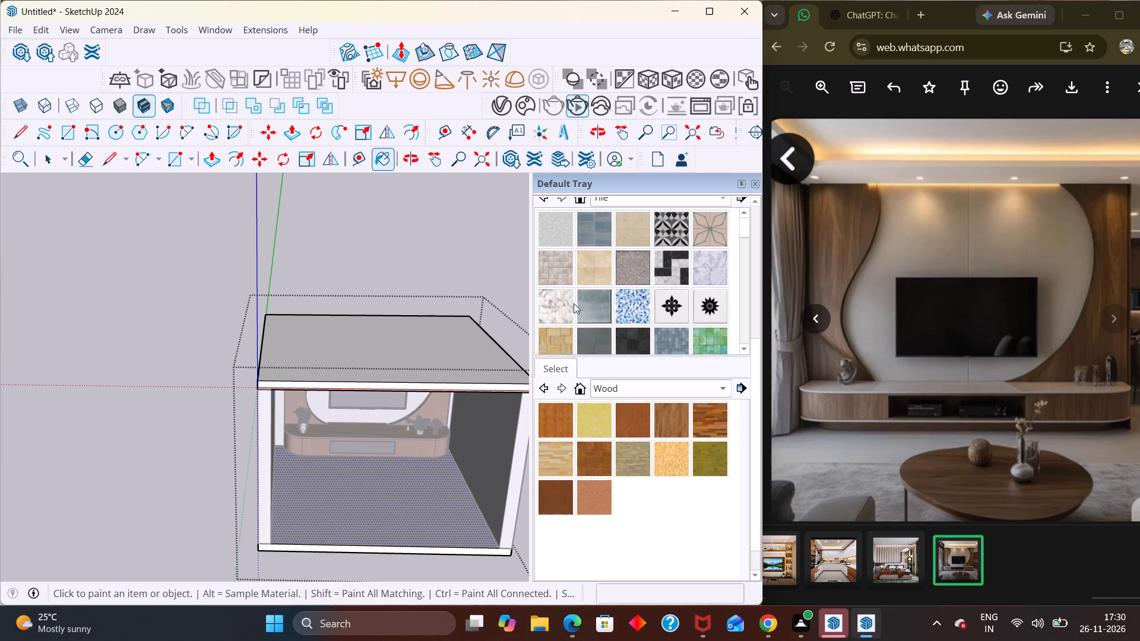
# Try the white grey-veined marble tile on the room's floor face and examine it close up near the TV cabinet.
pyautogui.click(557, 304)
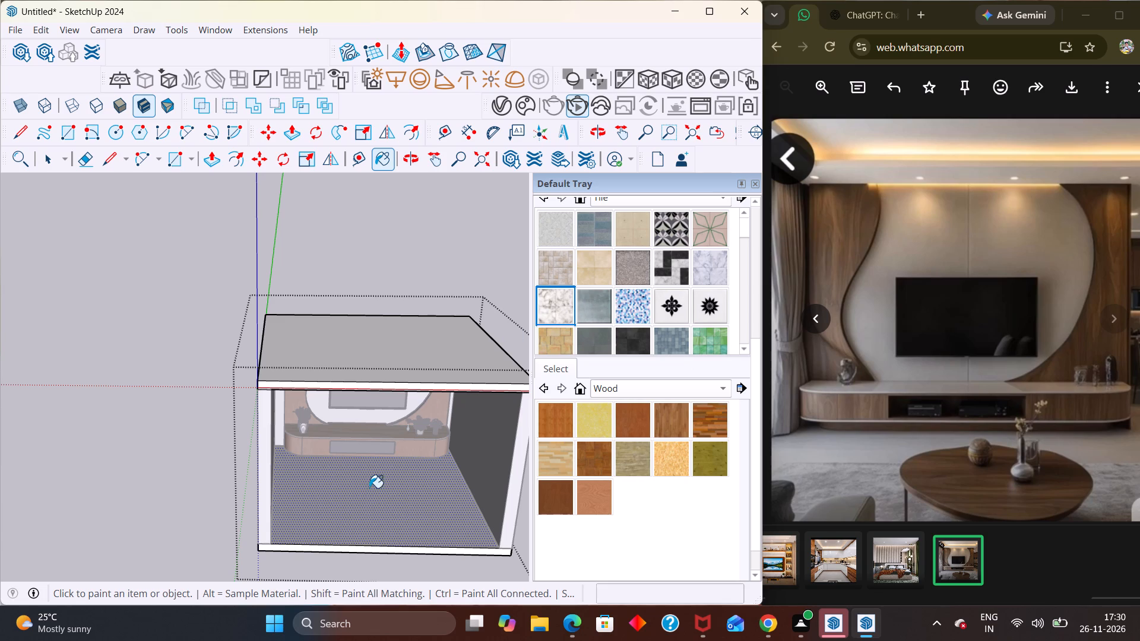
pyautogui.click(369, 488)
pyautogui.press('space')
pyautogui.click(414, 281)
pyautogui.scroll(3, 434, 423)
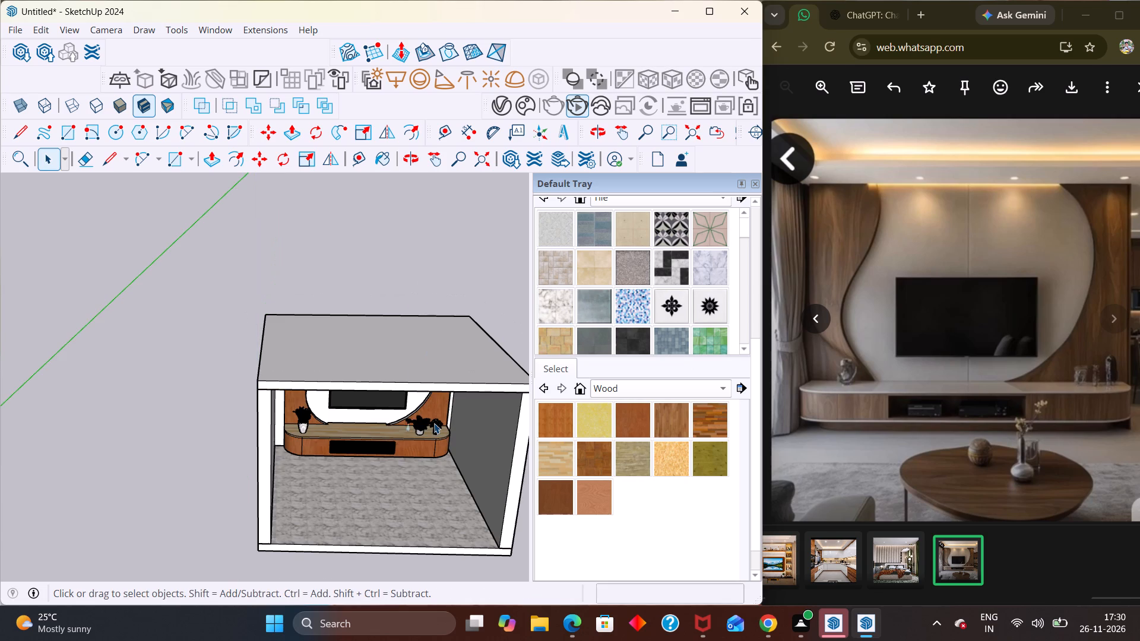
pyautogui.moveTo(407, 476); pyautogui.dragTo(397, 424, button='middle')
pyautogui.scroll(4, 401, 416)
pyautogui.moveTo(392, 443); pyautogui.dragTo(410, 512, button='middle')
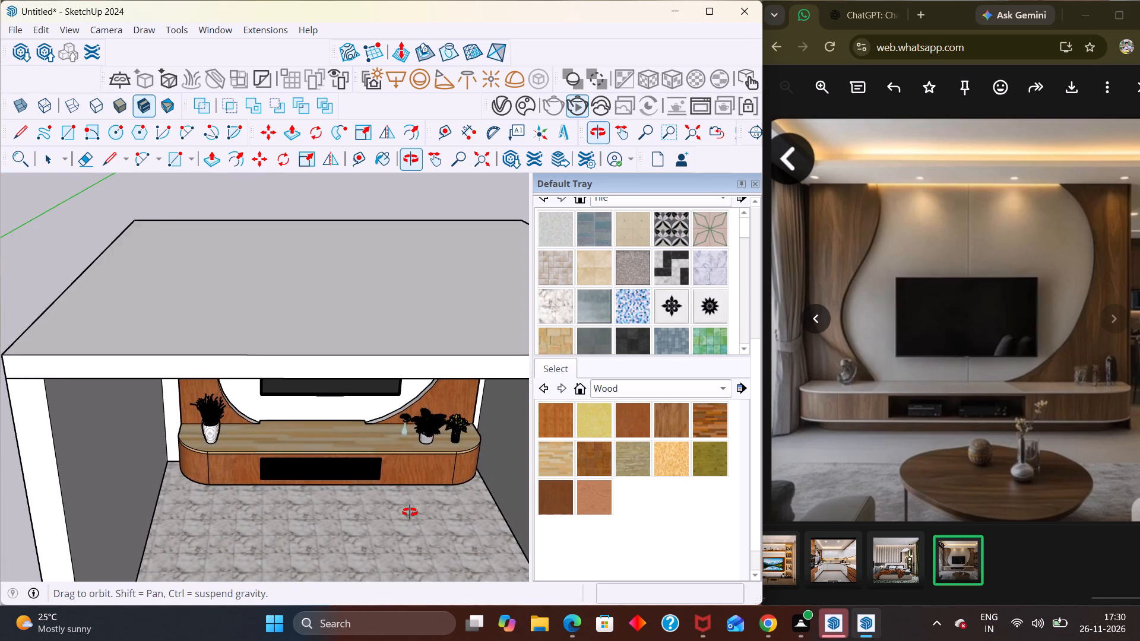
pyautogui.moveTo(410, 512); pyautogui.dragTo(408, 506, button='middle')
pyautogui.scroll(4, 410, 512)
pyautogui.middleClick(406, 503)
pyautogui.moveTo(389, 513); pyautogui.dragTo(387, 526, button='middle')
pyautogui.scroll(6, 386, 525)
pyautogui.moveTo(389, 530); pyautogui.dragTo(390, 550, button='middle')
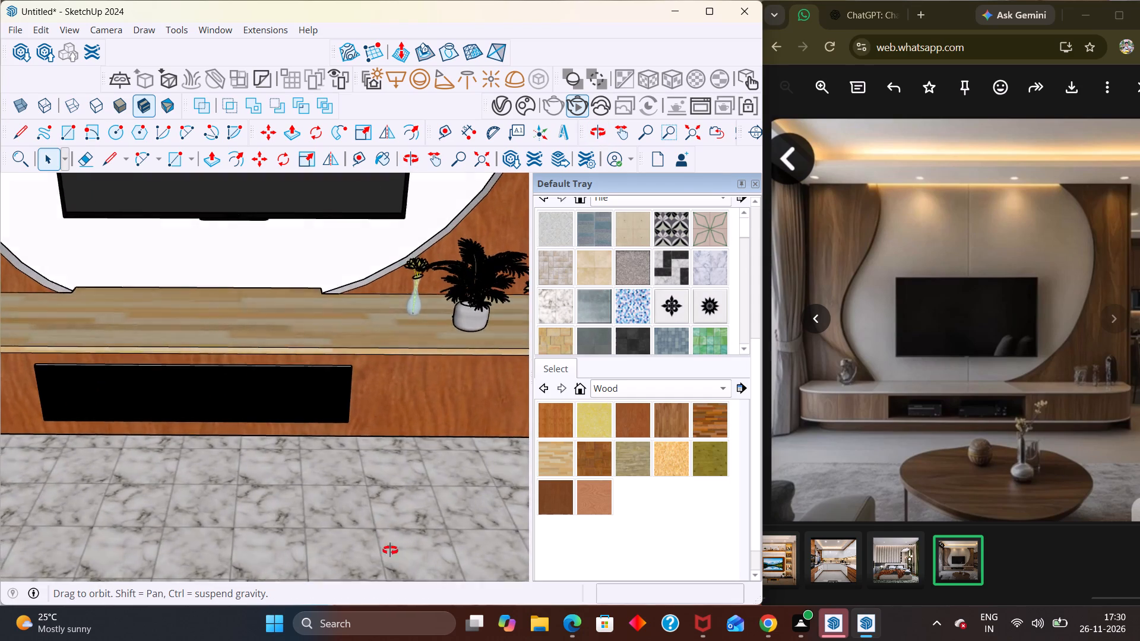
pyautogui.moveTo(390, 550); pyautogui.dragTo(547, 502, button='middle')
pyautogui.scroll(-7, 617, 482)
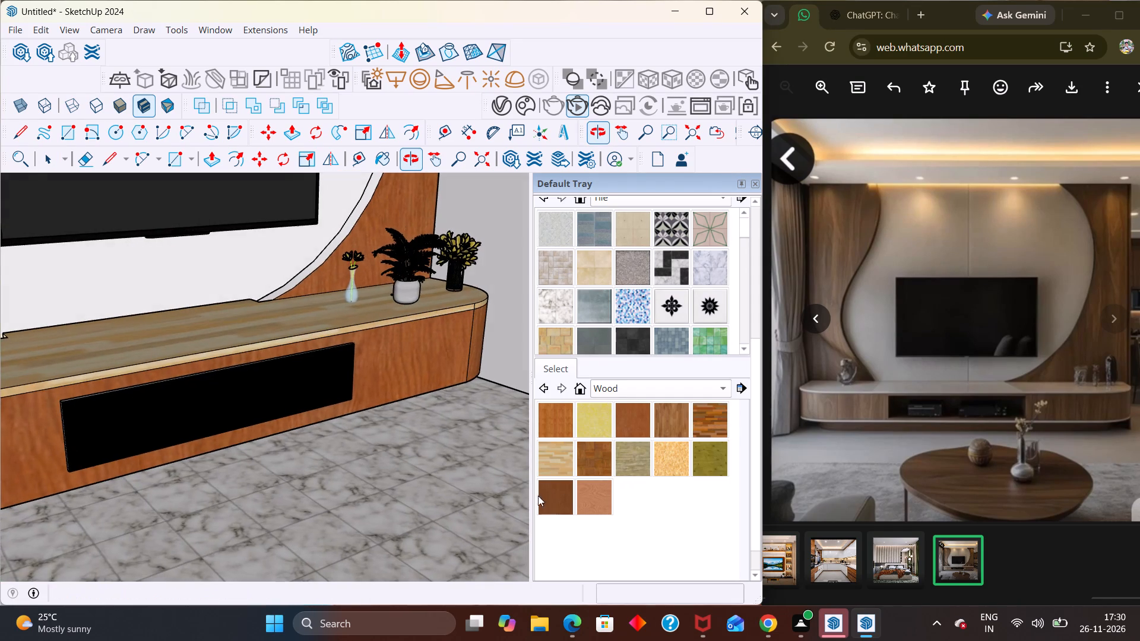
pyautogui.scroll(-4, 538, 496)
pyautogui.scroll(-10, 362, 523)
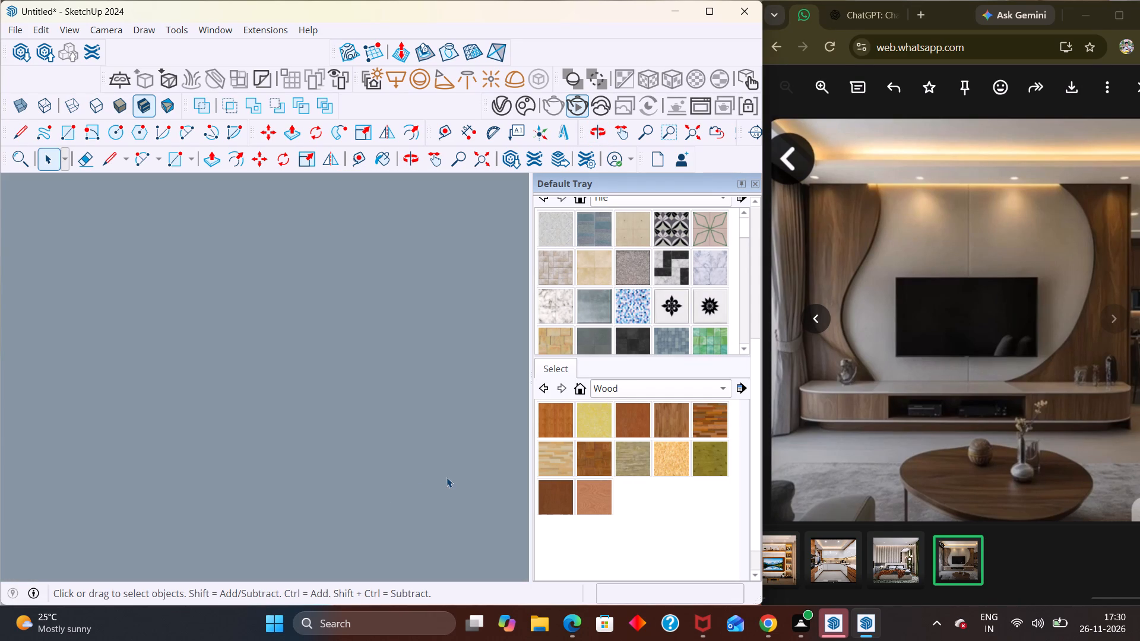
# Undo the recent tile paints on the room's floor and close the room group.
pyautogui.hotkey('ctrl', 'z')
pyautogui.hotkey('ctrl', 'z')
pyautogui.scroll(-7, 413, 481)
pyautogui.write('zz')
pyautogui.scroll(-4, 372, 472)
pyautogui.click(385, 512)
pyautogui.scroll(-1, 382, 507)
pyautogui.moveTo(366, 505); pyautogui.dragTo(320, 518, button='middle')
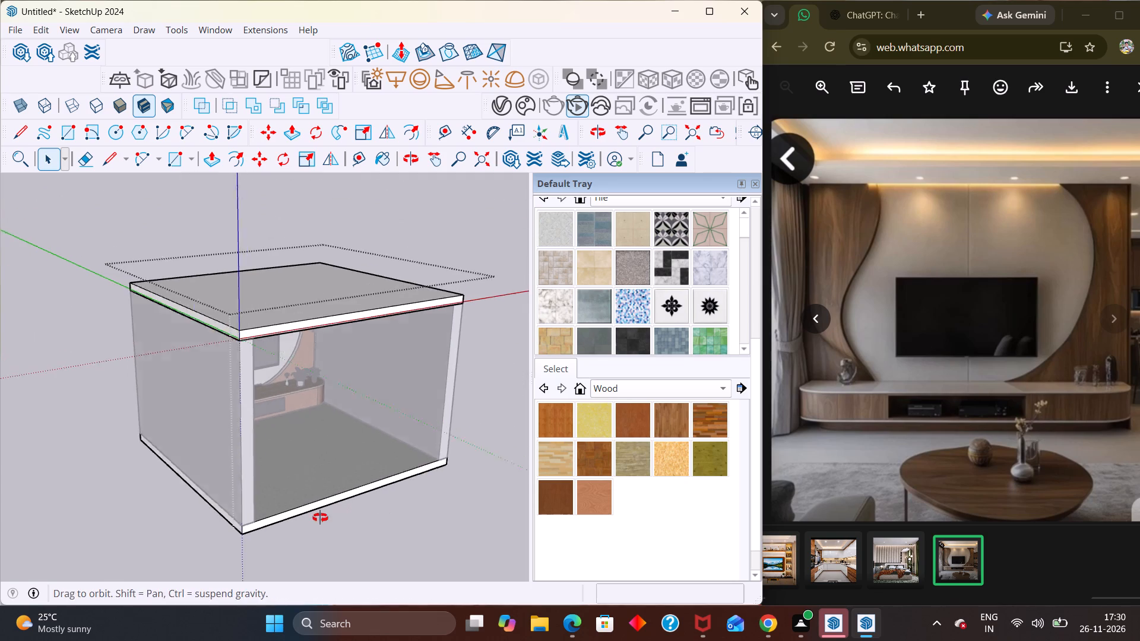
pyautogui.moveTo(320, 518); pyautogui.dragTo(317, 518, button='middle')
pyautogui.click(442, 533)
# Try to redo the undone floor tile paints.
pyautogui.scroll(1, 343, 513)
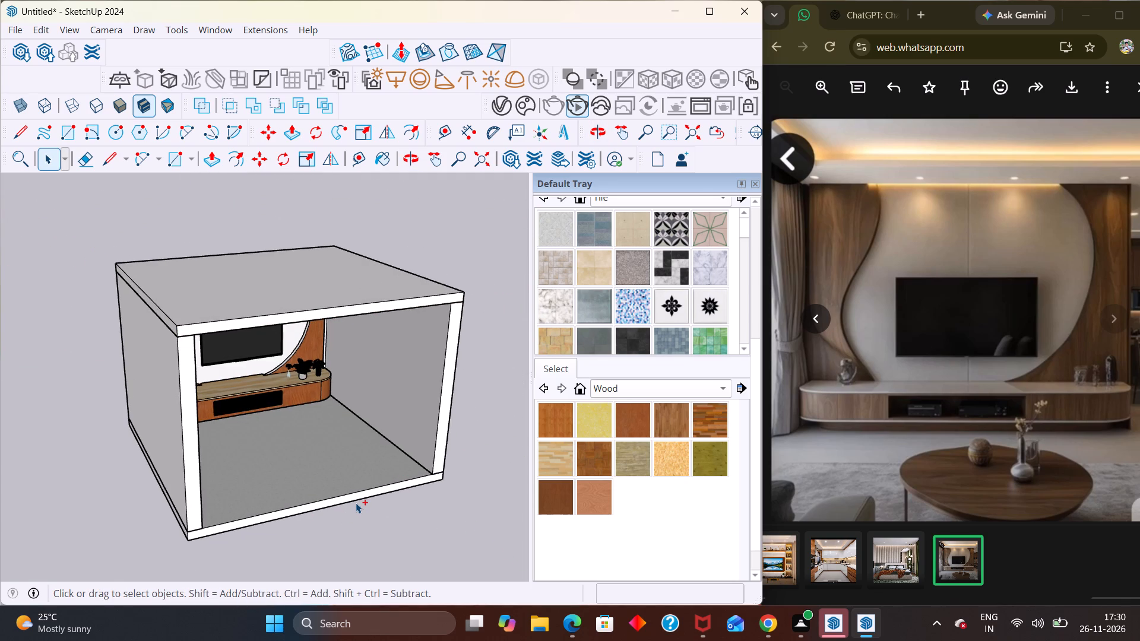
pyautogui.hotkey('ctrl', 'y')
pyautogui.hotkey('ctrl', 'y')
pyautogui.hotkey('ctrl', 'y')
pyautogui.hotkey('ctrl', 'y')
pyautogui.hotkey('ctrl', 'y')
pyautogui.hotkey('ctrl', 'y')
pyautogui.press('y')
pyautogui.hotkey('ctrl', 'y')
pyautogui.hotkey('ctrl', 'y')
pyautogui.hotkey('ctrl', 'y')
# Open the room group for editing and select only its floor face in front of the TV cabinet.
pyautogui.moveTo(356, 503); pyautogui.dragTo(211, 436, button='middle')
pyautogui.moveTo(221, 448); pyautogui.dragTo(232, 495, button='middle')
pyautogui.click(157, 427)
pyautogui.doubleClick(193, 461)
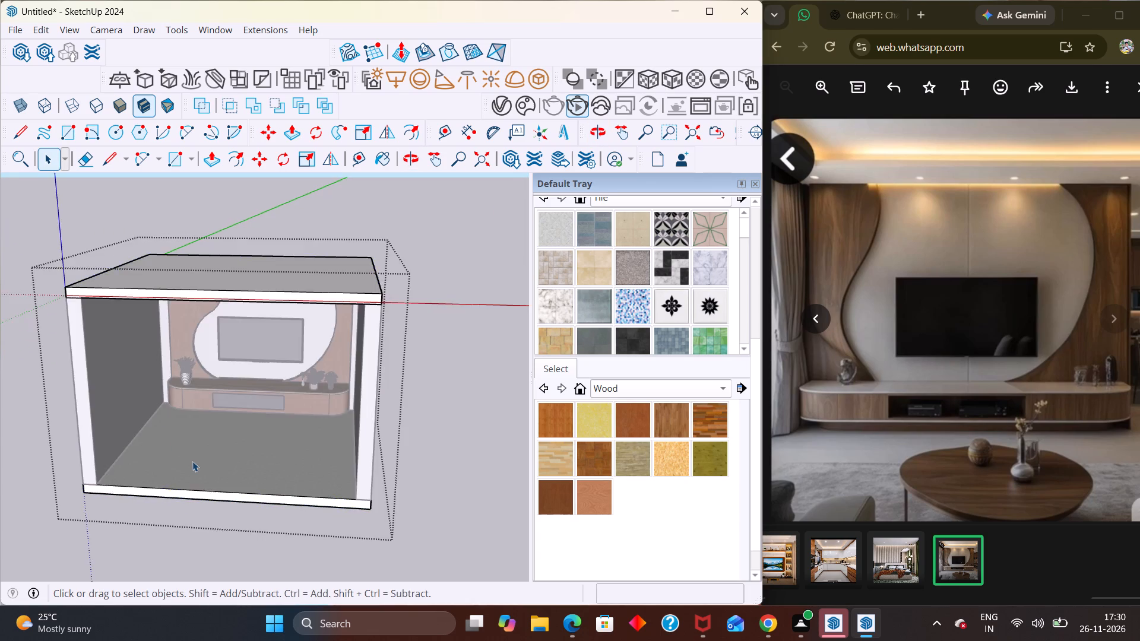
pyautogui.scroll(4, 194, 457)
pyautogui.click(194, 457)
pyautogui.scroll(3, 203, 454)
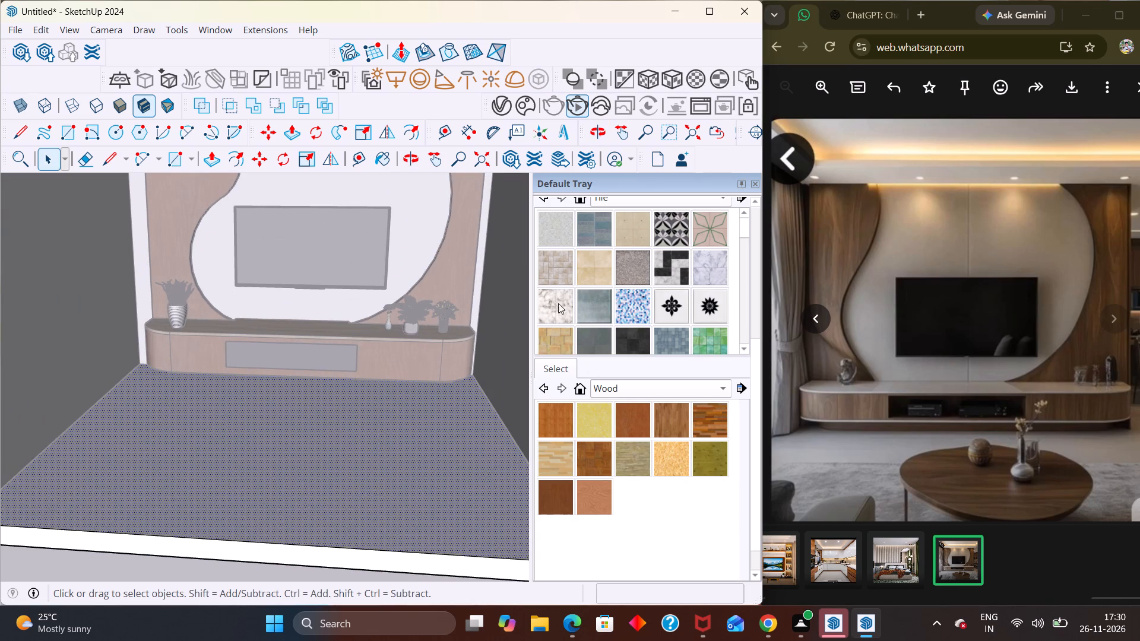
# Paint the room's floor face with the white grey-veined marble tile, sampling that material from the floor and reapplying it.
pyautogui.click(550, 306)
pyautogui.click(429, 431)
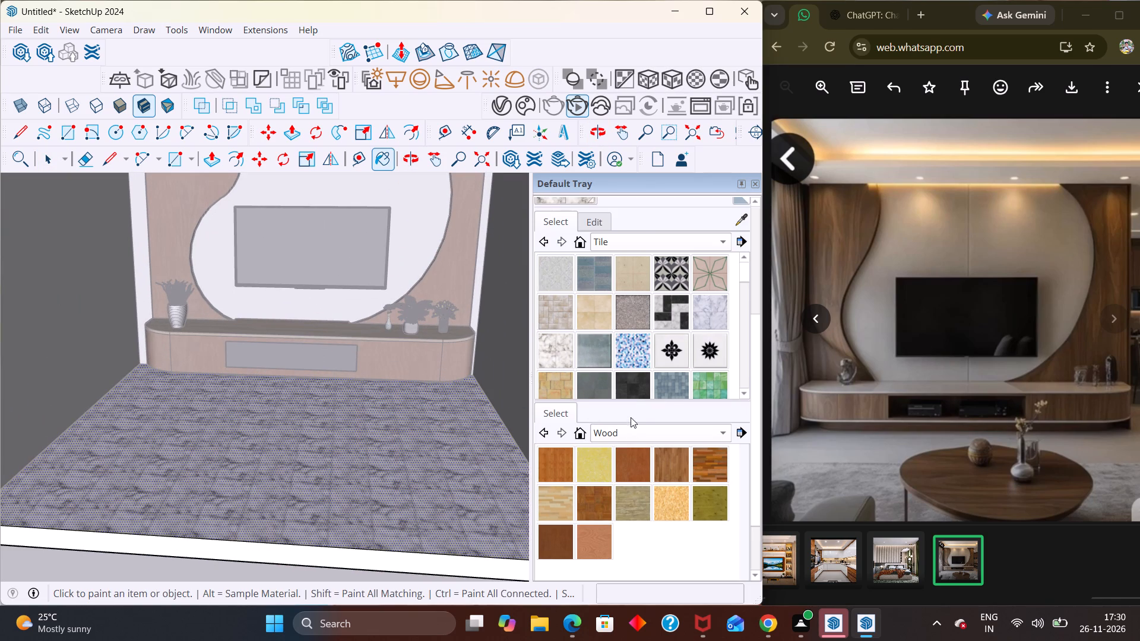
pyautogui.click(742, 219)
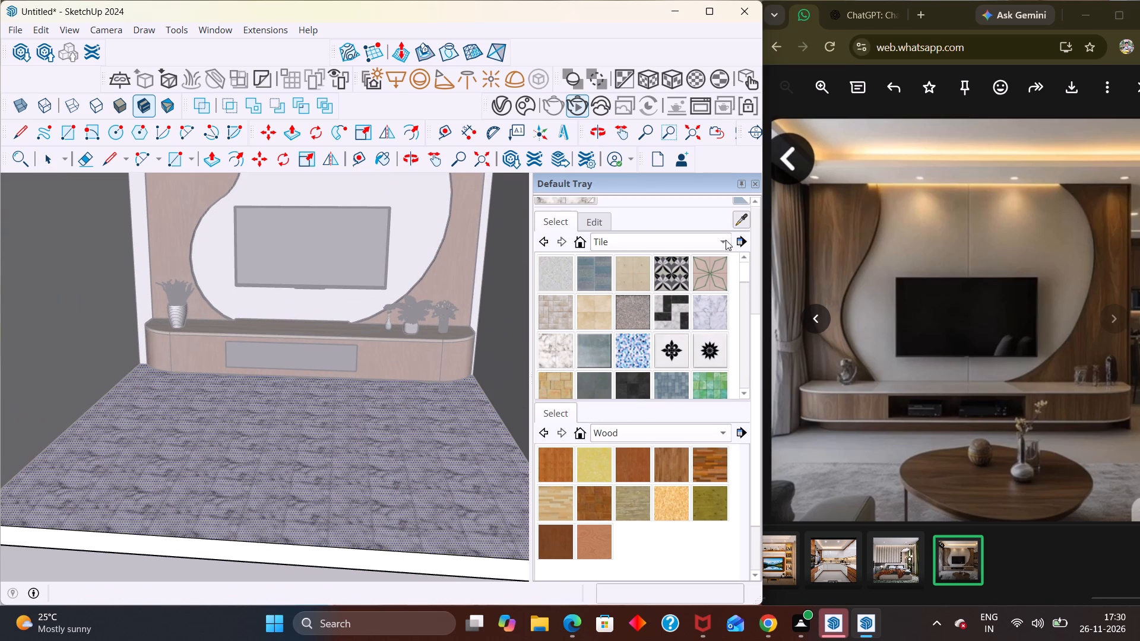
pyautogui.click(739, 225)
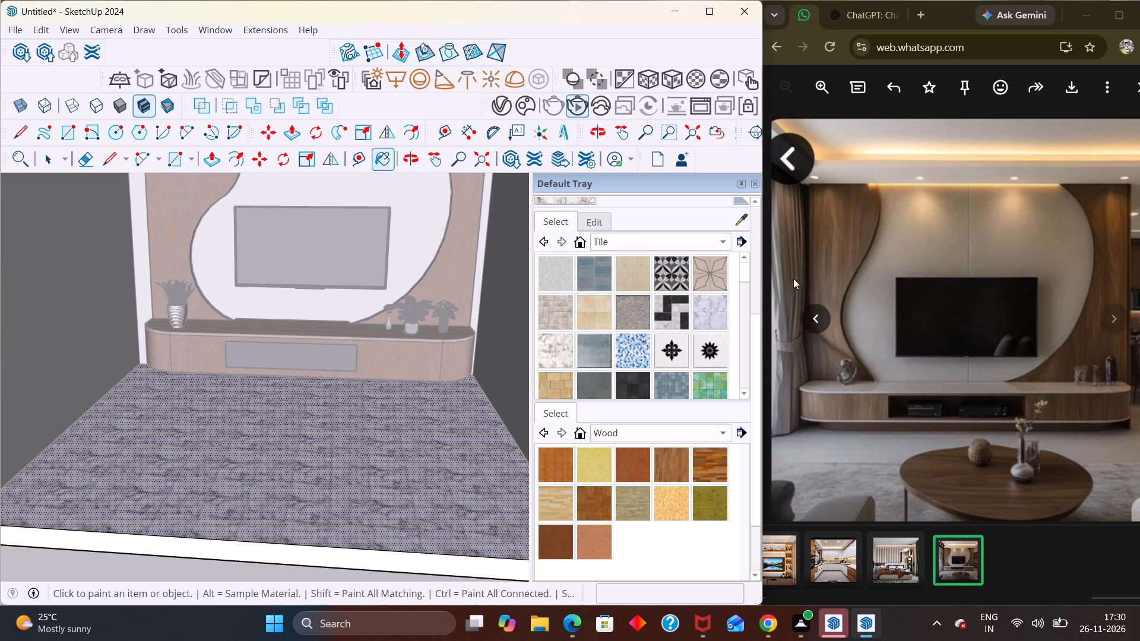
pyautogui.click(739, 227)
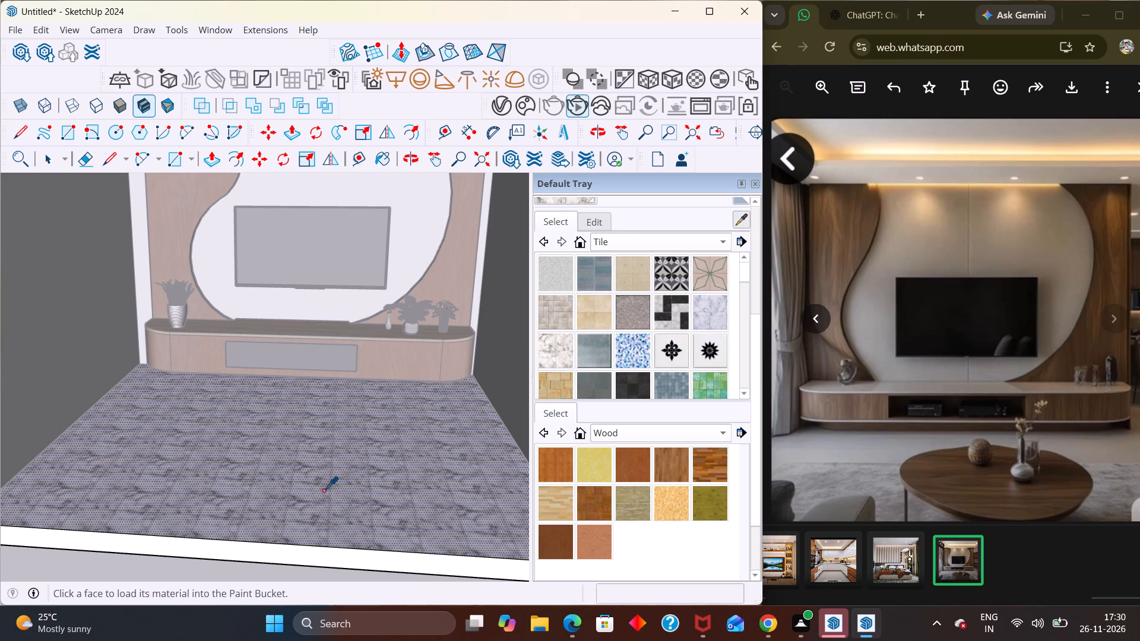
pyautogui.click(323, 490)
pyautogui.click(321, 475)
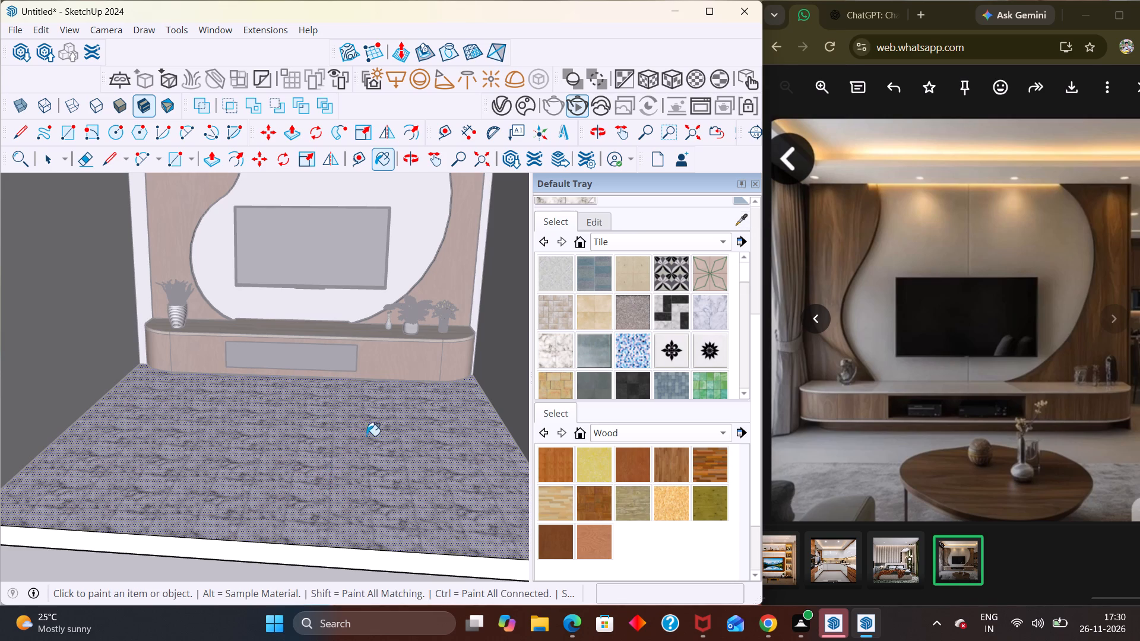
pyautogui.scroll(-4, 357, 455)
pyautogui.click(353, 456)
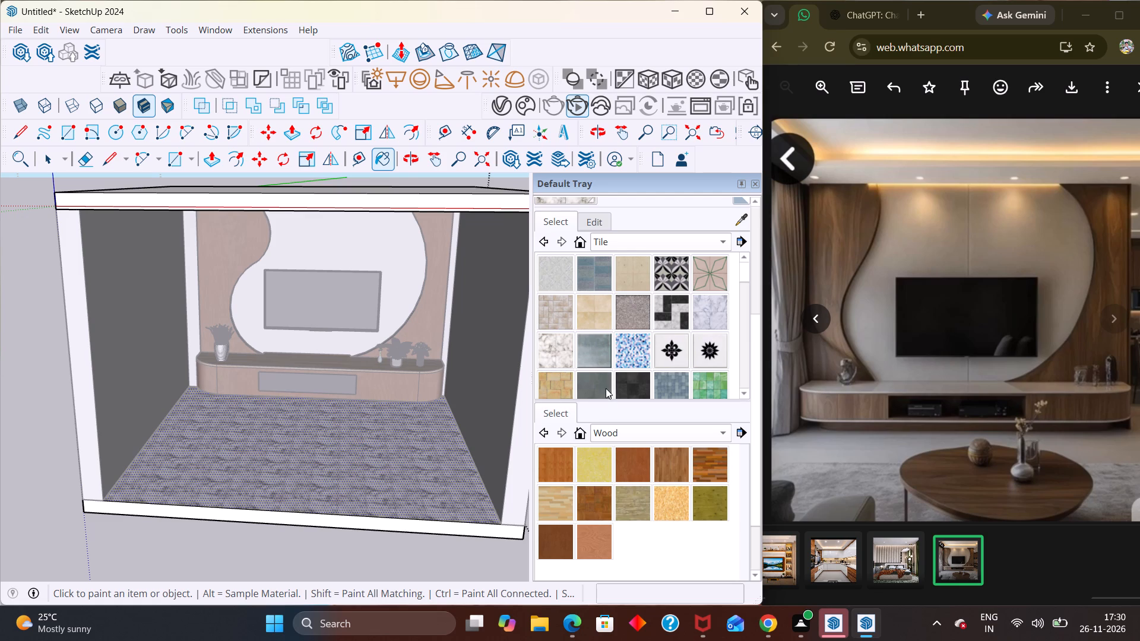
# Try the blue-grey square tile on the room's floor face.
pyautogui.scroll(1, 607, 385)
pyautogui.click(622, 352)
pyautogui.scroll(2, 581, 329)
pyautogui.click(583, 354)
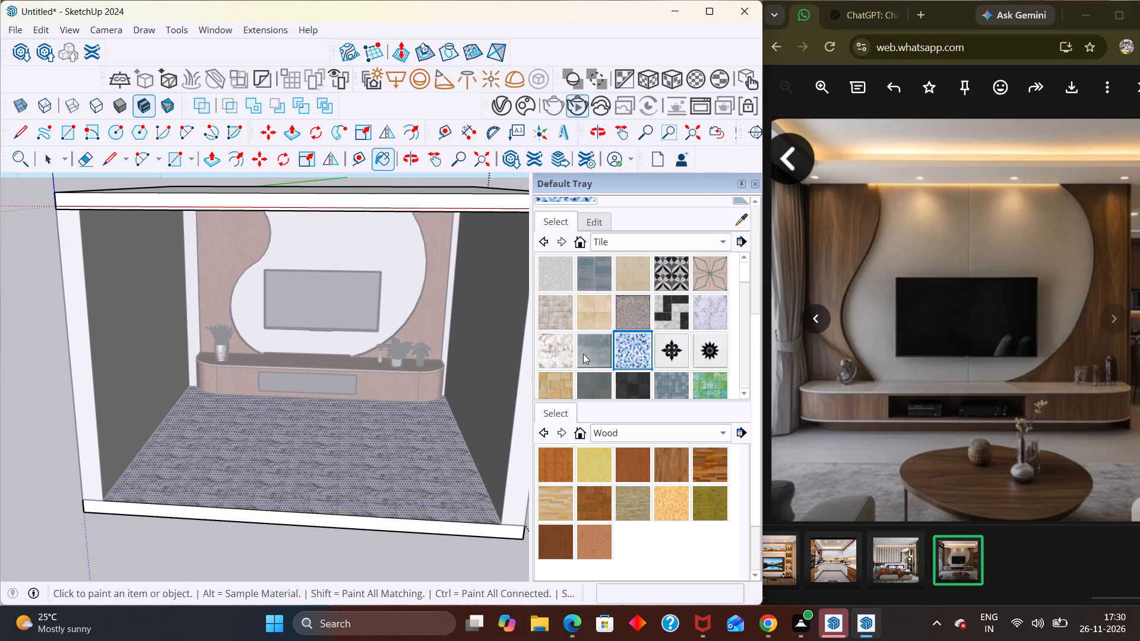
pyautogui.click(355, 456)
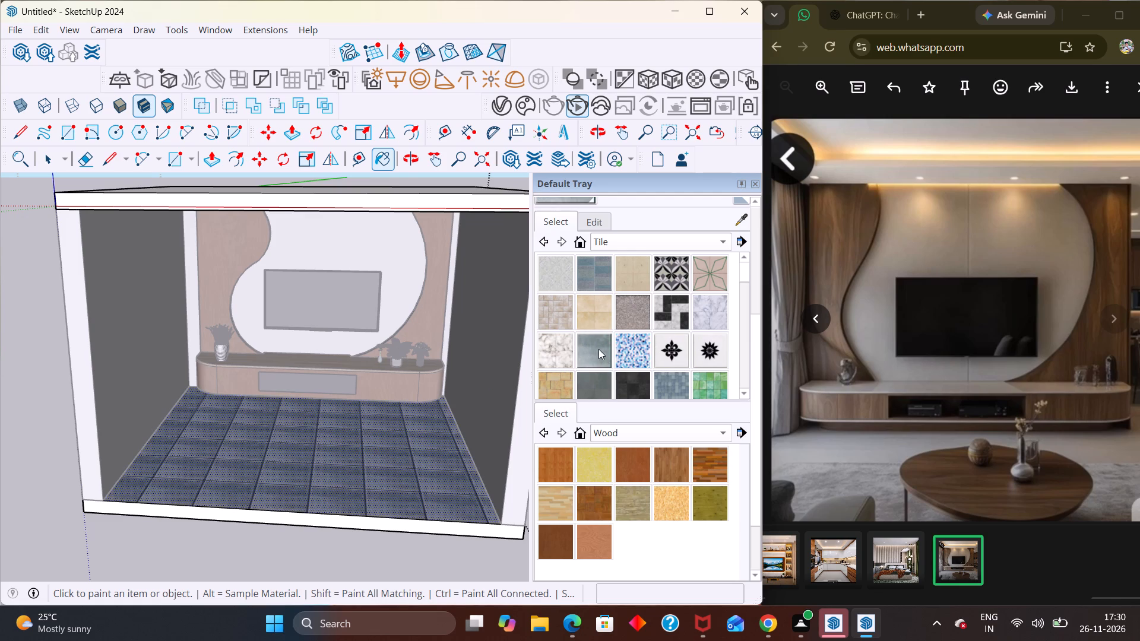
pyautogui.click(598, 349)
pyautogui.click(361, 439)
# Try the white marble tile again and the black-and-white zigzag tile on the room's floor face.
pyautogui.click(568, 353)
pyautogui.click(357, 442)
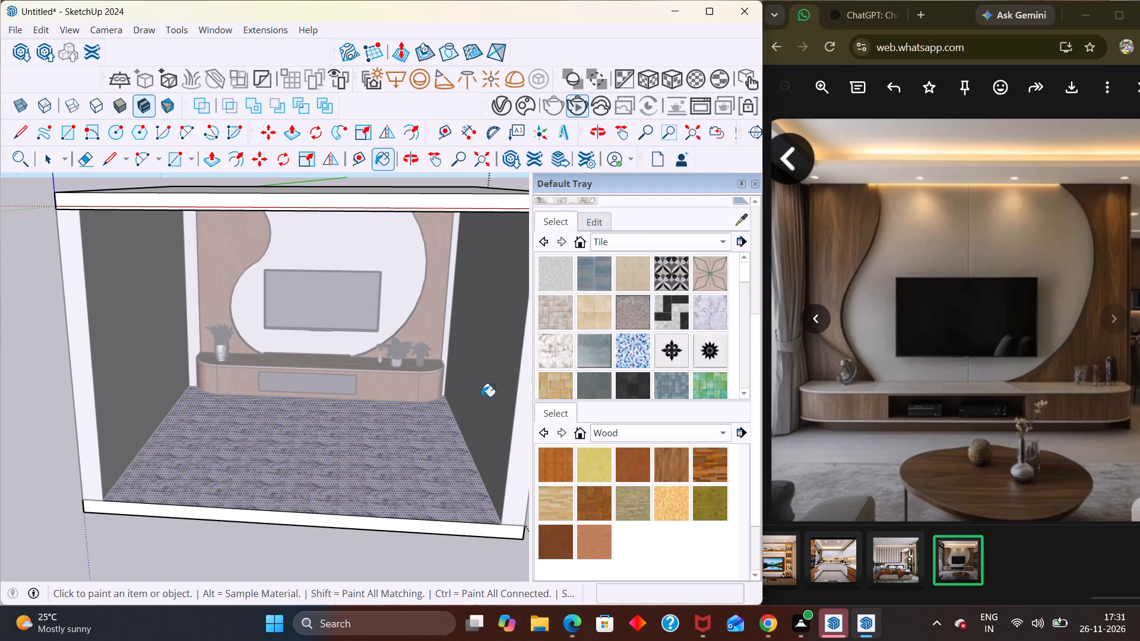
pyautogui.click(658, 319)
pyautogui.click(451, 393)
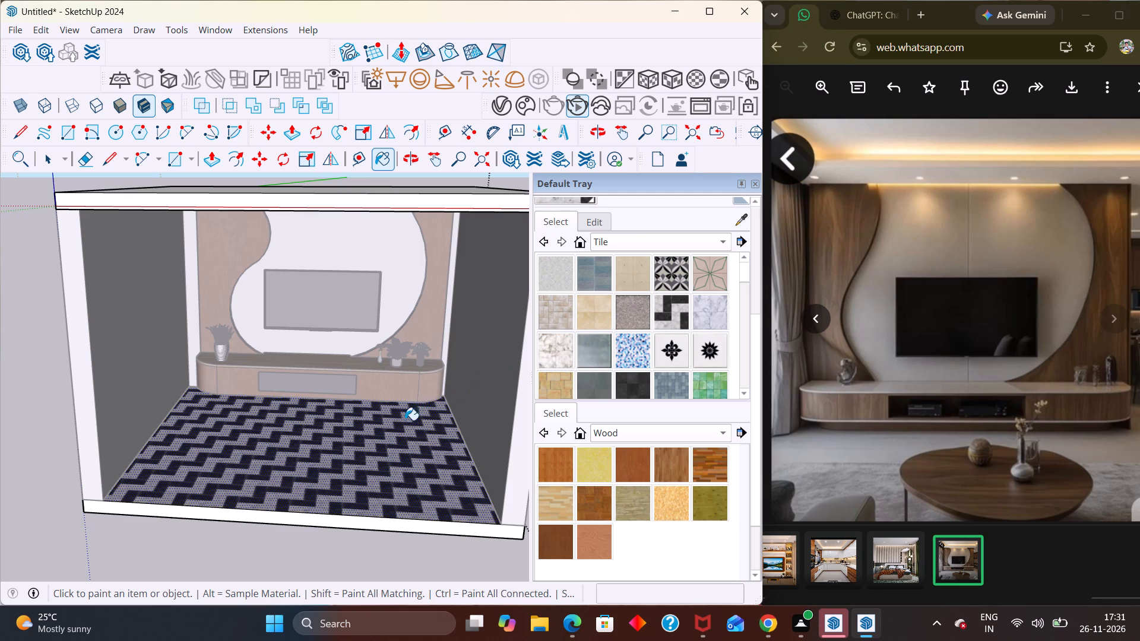
# Paint the room's floor face with the plain beige square tile from the Tile collection and close the room group.
pyautogui.click(628, 283)
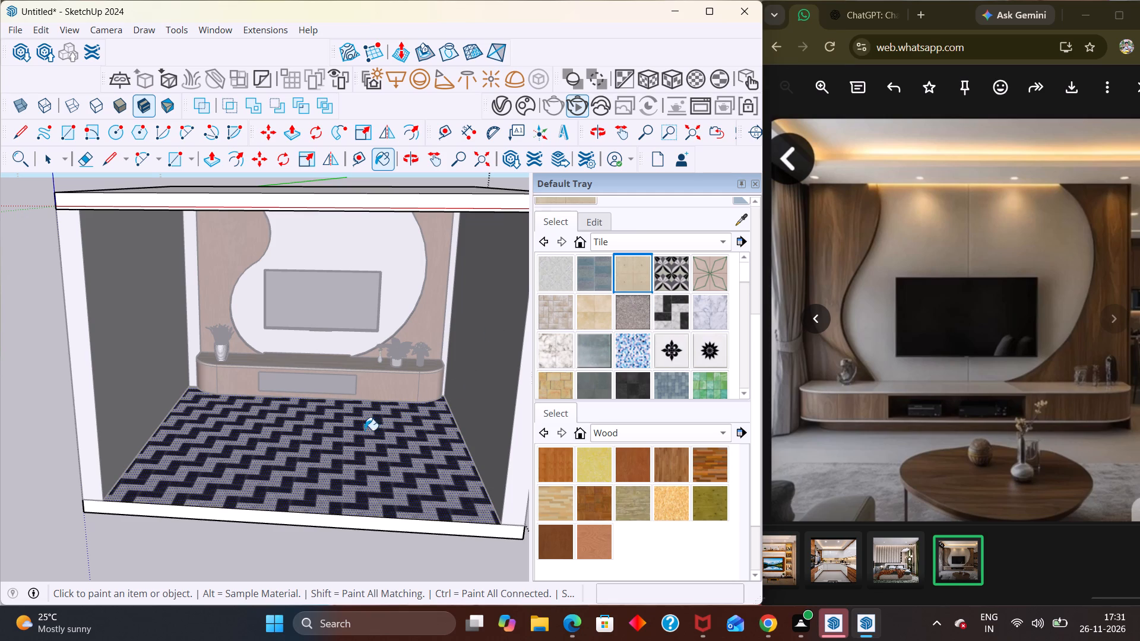
pyautogui.click(357, 437)
pyautogui.scroll(-5, 368, 429)
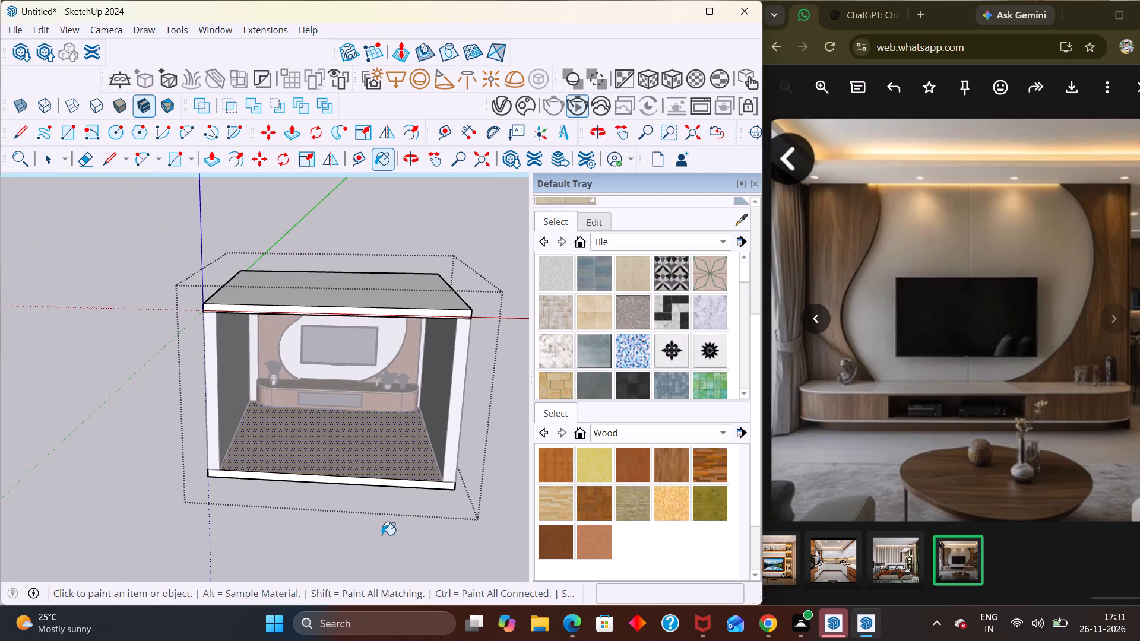
pyautogui.press('space')
pyautogui.click(463, 245)
# Examine the beige tiled floor and the TV wall from inside the room.
pyautogui.middleClick(360, 358)
pyautogui.scroll(3, 360, 358)
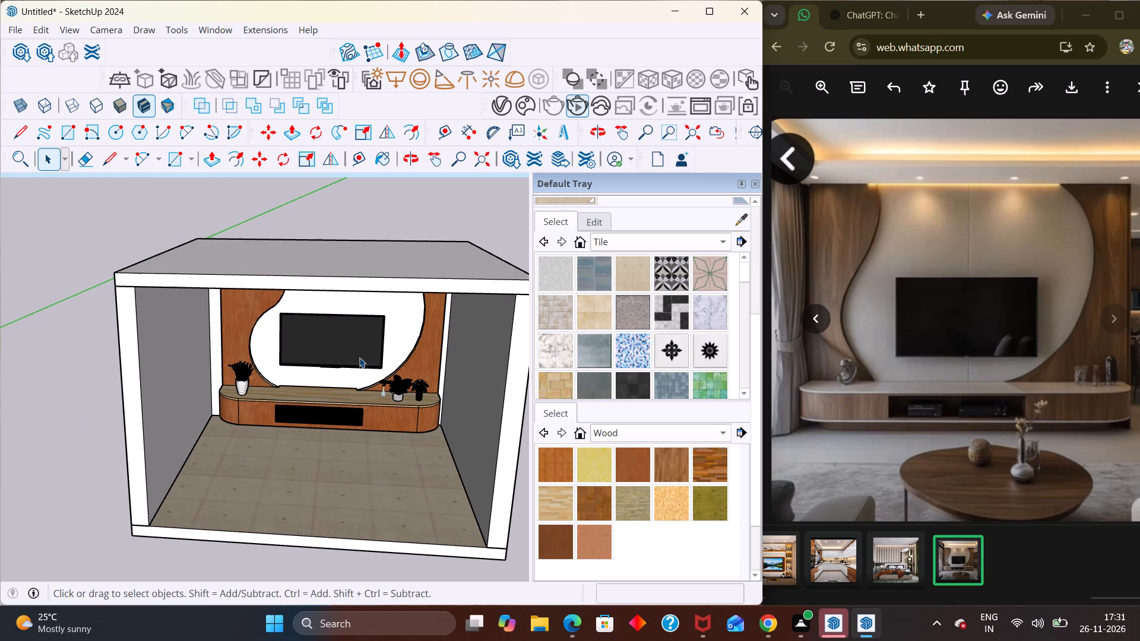
pyautogui.moveTo(359, 525); pyautogui.dragTo(371, 537, button='middle')
pyautogui.scroll(3, 368, 559)
pyautogui.moveTo(388, 513); pyautogui.dragTo(431, 470, button='middle')
pyautogui.scroll(1, 429, 482)
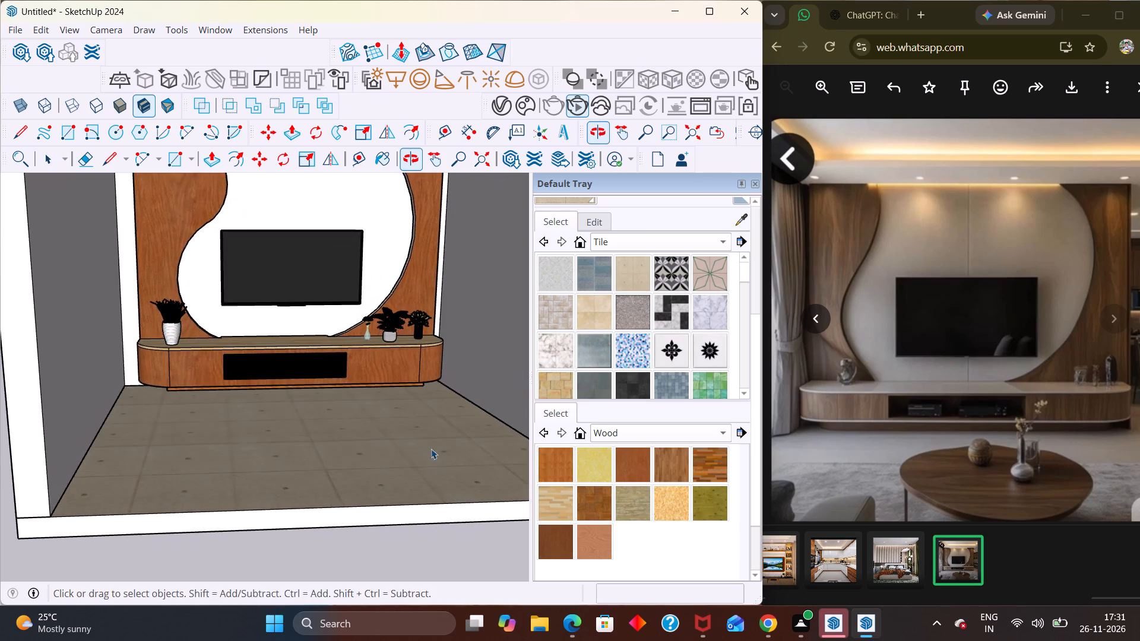
pyautogui.scroll(2, 431, 449)
pyautogui.moveTo(405, 449); pyautogui.dragTo(391, 538, button='middle')
pyautogui.moveTo(400, 503); pyautogui.dragTo(360, 421, button='middle')
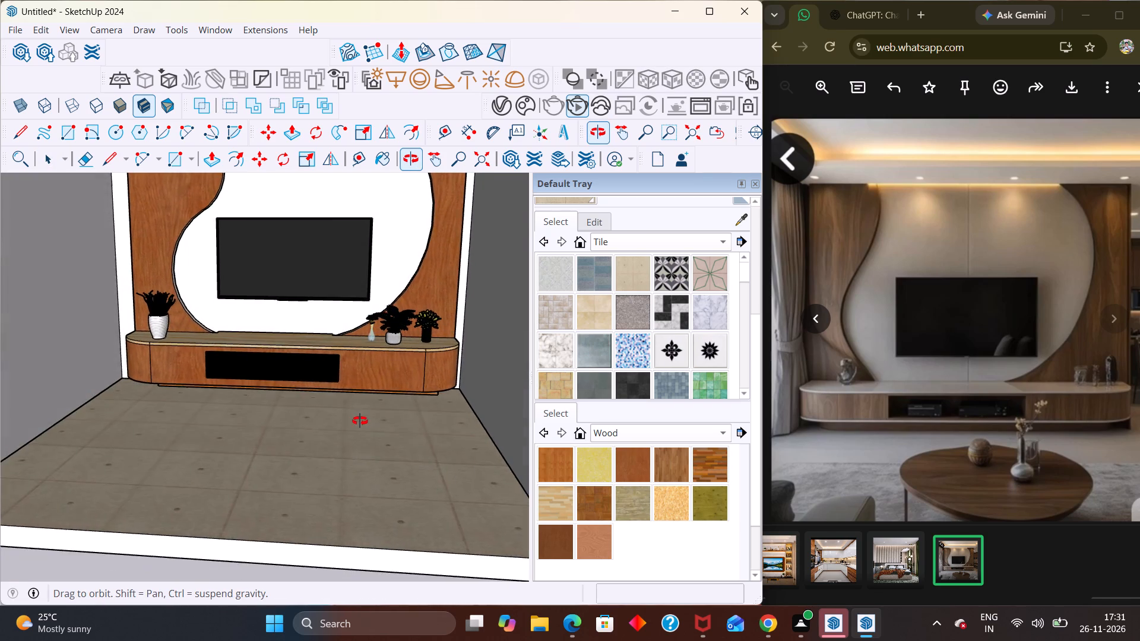
pyautogui.moveTo(360, 421); pyautogui.dragTo(363, 423, button='middle')
pyautogui.scroll(1, 363, 423)
pyautogui.scroll(-8, 382, 402)
pyautogui.moveTo(387, 420); pyautogui.dragTo(394, 319, button='middle')
pyautogui.scroll(4, 398, 361)
pyautogui.moveTo(394, 319); pyautogui.dragTo(399, 338, button='middle')
pyautogui.moveTo(399, 338); pyautogui.dragTo(402, 356, button='middle')
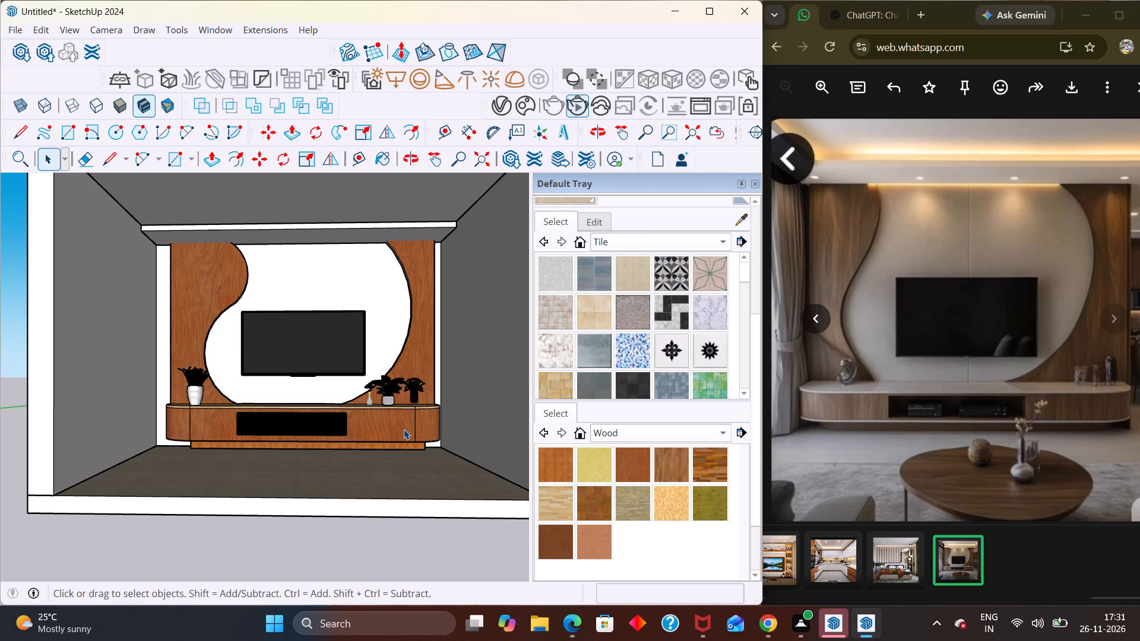
# Examine the dropped ceiling strip above the TV wall, briefly opening it for editing, and the room's overall front view.
pyautogui.scroll(-4, 322, 396)
pyautogui.scroll(1, 322, 396)
pyautogui.scroll(-2, 322, 396)
pyautogui.moveTo(322, 399); pyautogui.dragTo(267, 281, button='middle')
pyautogui.scroll(3, 267, 281)
pyautogui.moveTo(271, 288); pyautogui.dragTo(283, 371, button='middle')
pyautogui.scroll(3, 234, 311)
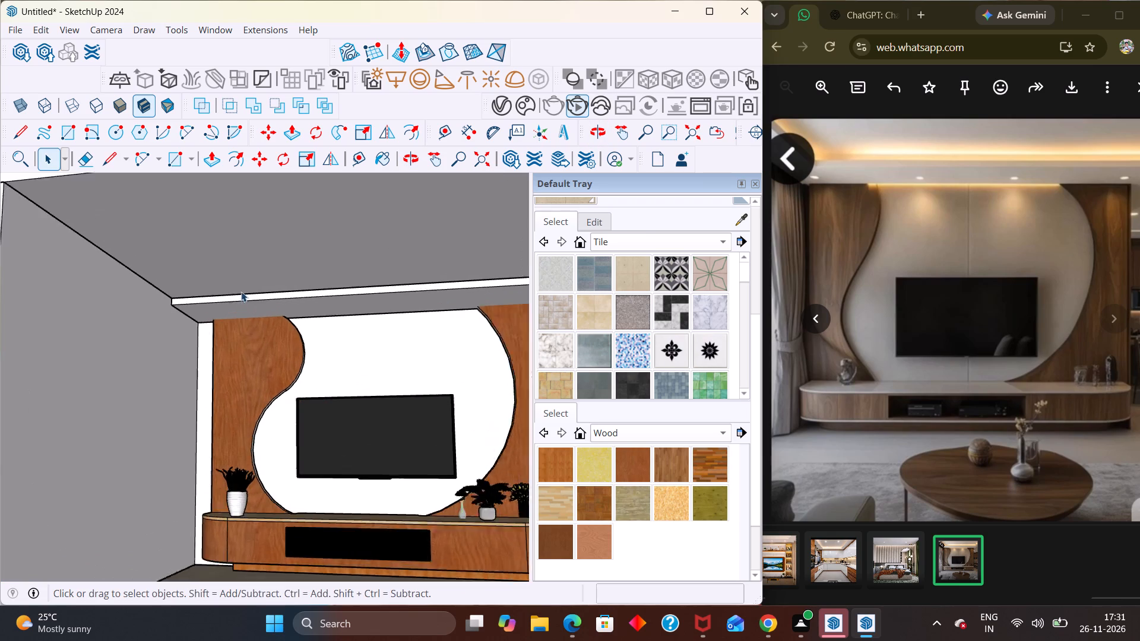
pyautogui.scroll(6, 241, 291)
pyautogui.moveTo(265, 327); pyautogui.dragTo(262, 354, button='middle')
pyautogui.scroll(4, 258, 367)
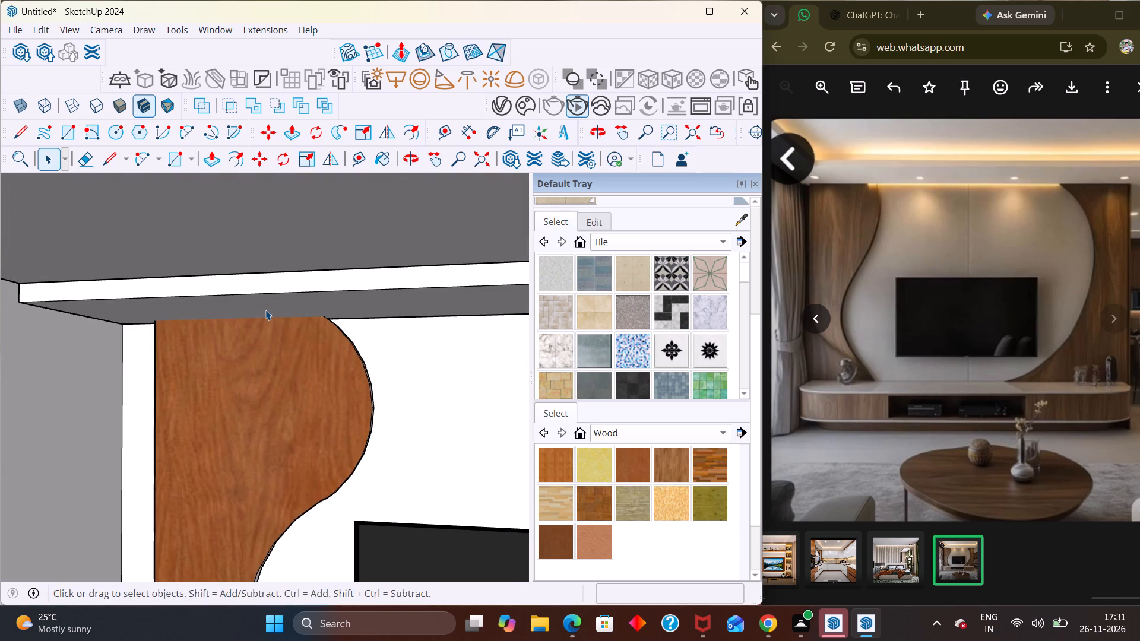
pyautogui.doubleClick(273, 309)
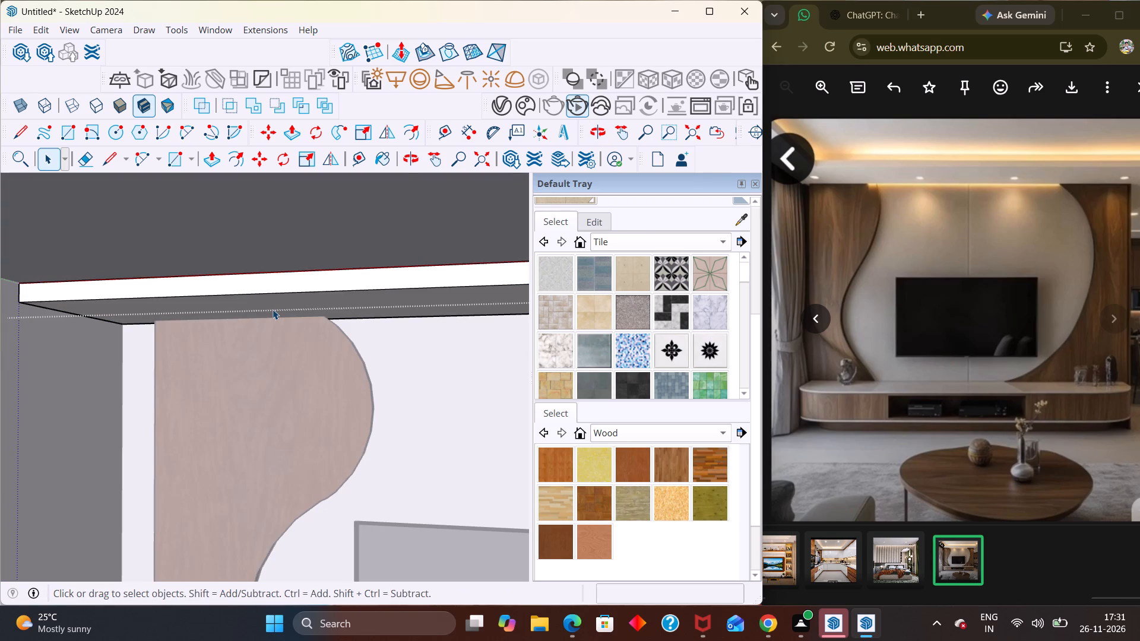
pyautogui.press('Escape')
pyautogui.scroll(-16, 273, 309)
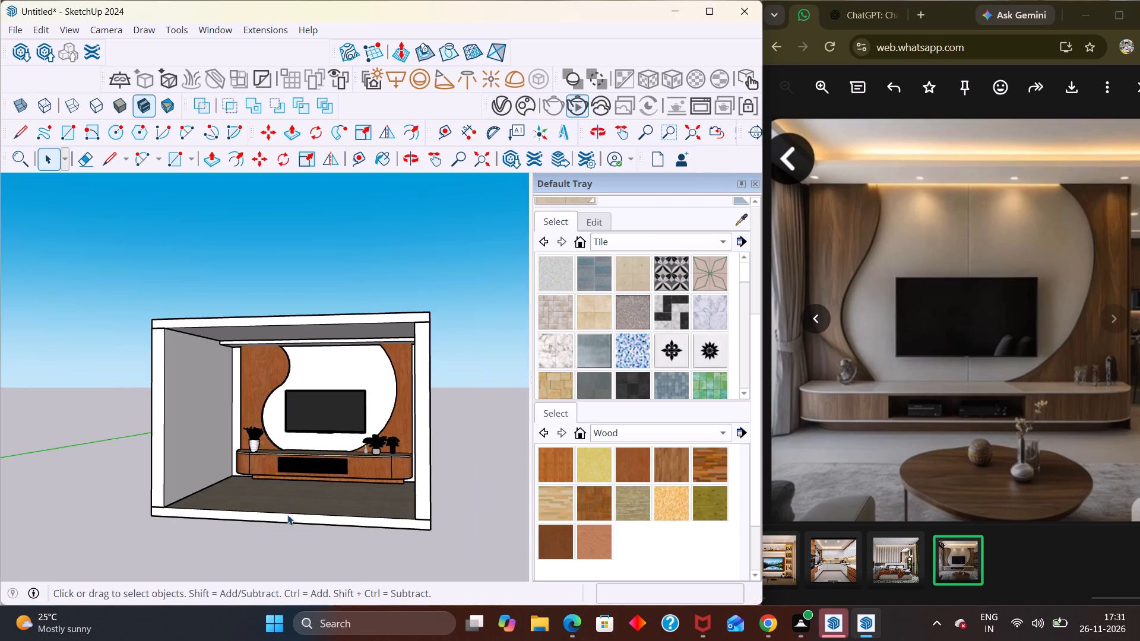
pyautogui.click(276, 542)
pyautogui.moveTo(290, 490); pyautogui.dragTo(357, 439, button='middle')
pyautogui.scroll(3, 361, 445)
pyautogui.moveTo(351, 458); pyautogui.dragTo(344, 480, button='middle')
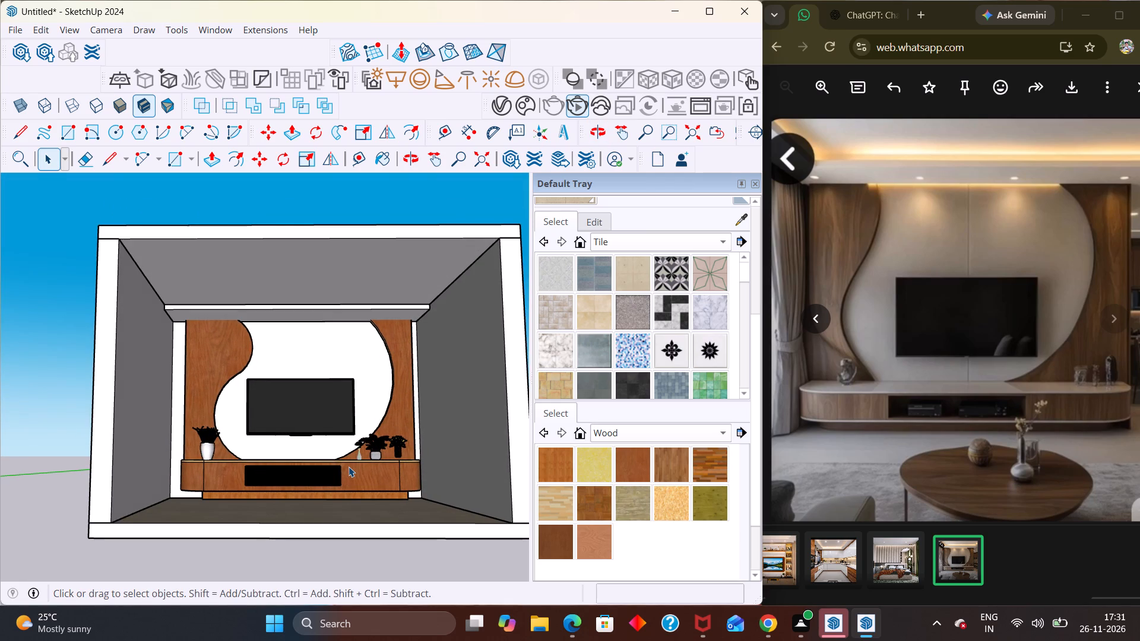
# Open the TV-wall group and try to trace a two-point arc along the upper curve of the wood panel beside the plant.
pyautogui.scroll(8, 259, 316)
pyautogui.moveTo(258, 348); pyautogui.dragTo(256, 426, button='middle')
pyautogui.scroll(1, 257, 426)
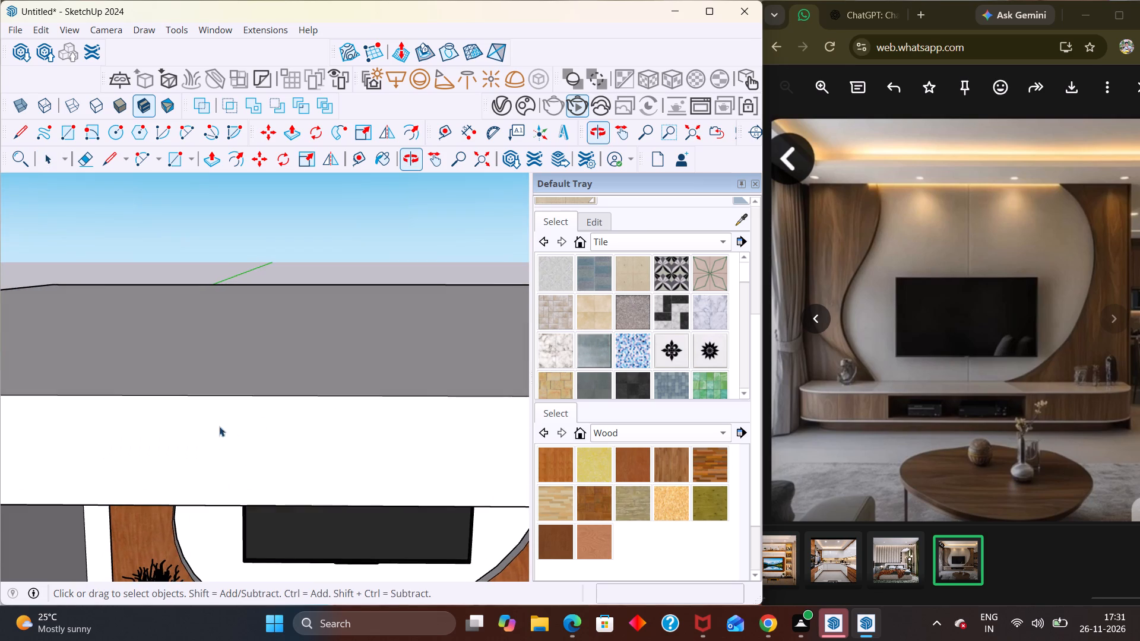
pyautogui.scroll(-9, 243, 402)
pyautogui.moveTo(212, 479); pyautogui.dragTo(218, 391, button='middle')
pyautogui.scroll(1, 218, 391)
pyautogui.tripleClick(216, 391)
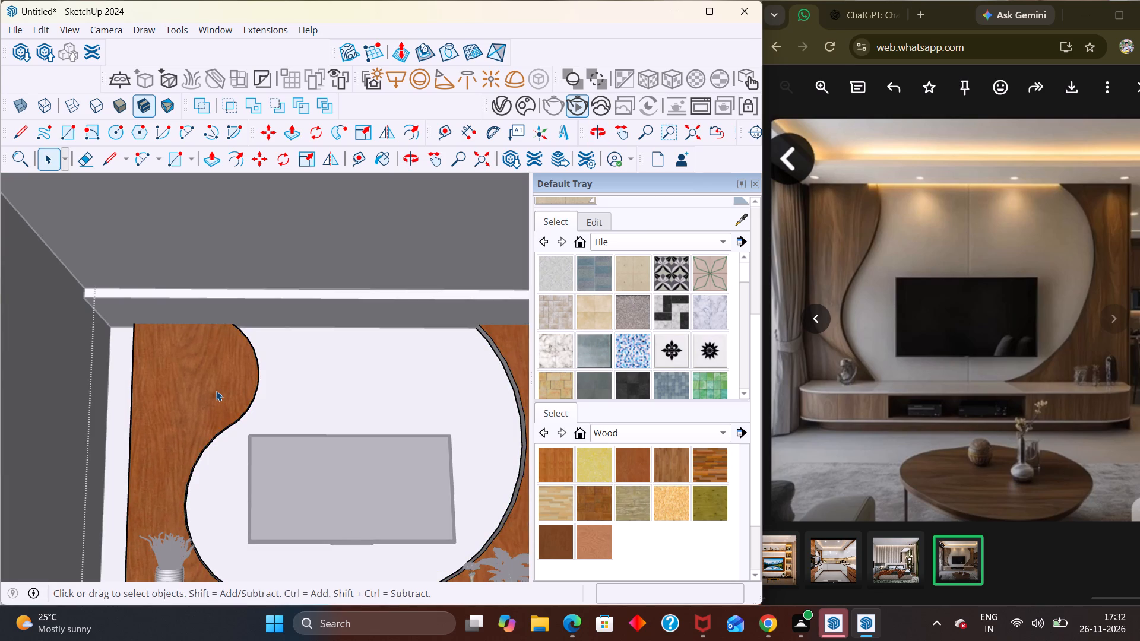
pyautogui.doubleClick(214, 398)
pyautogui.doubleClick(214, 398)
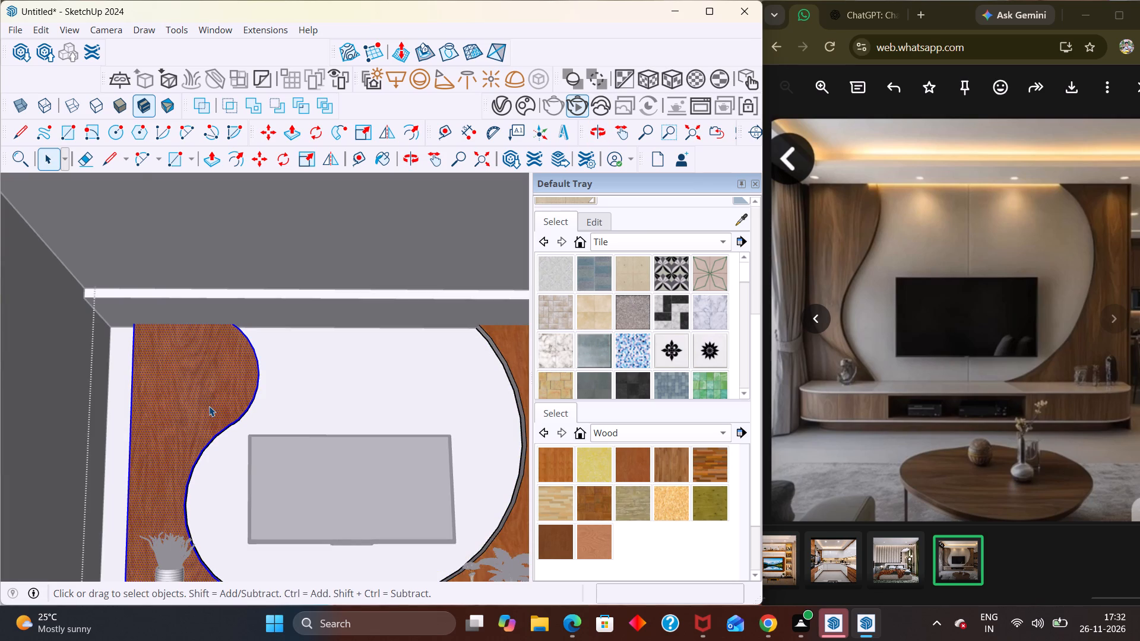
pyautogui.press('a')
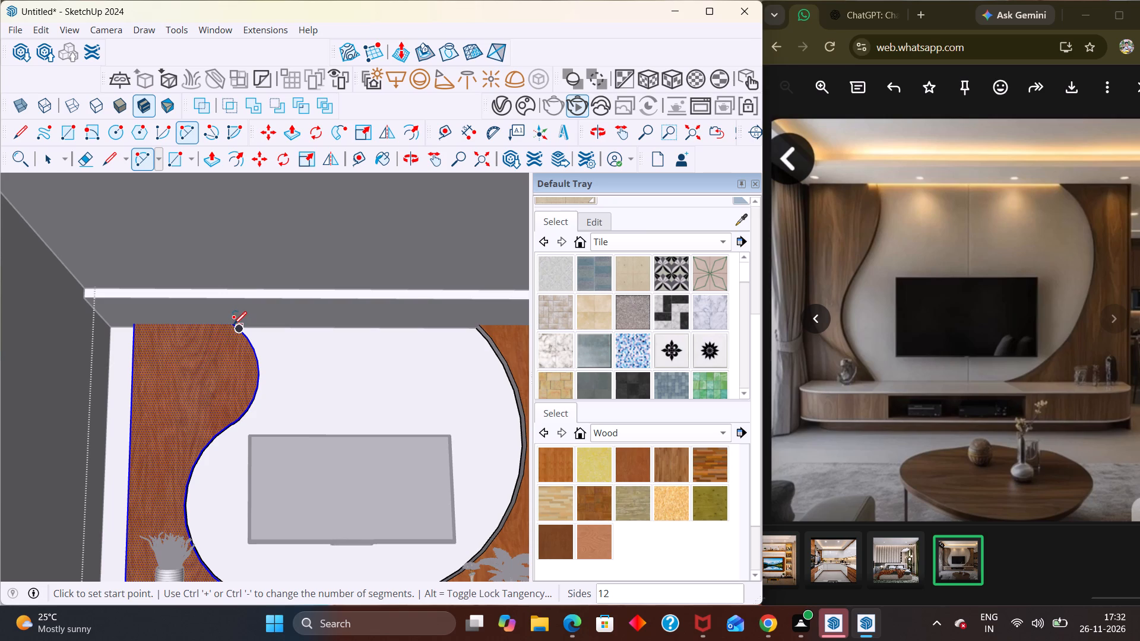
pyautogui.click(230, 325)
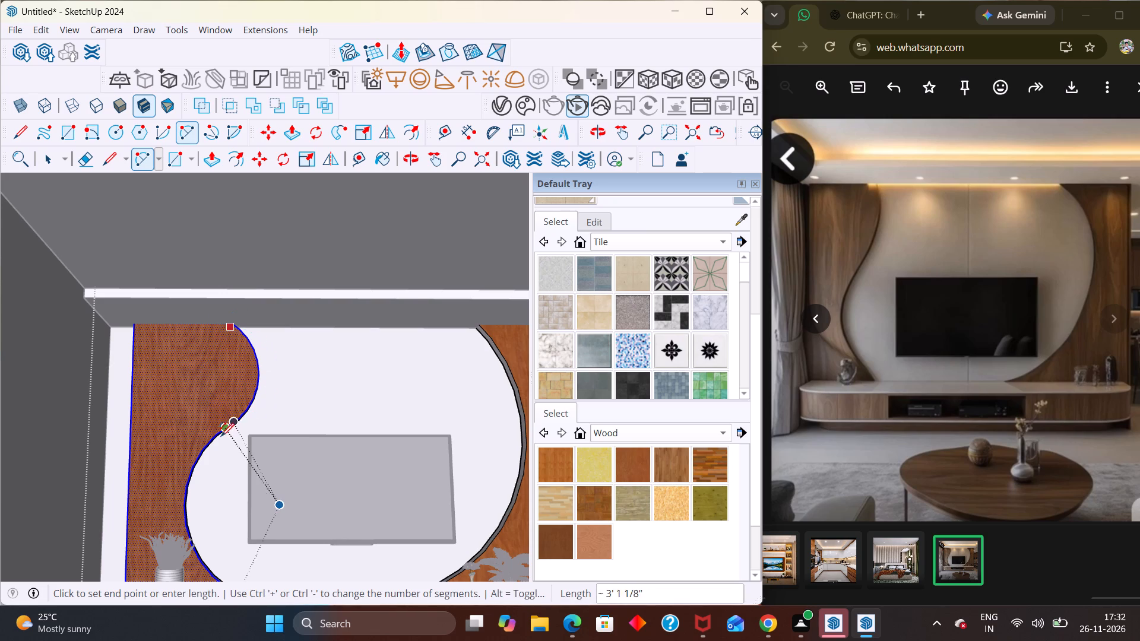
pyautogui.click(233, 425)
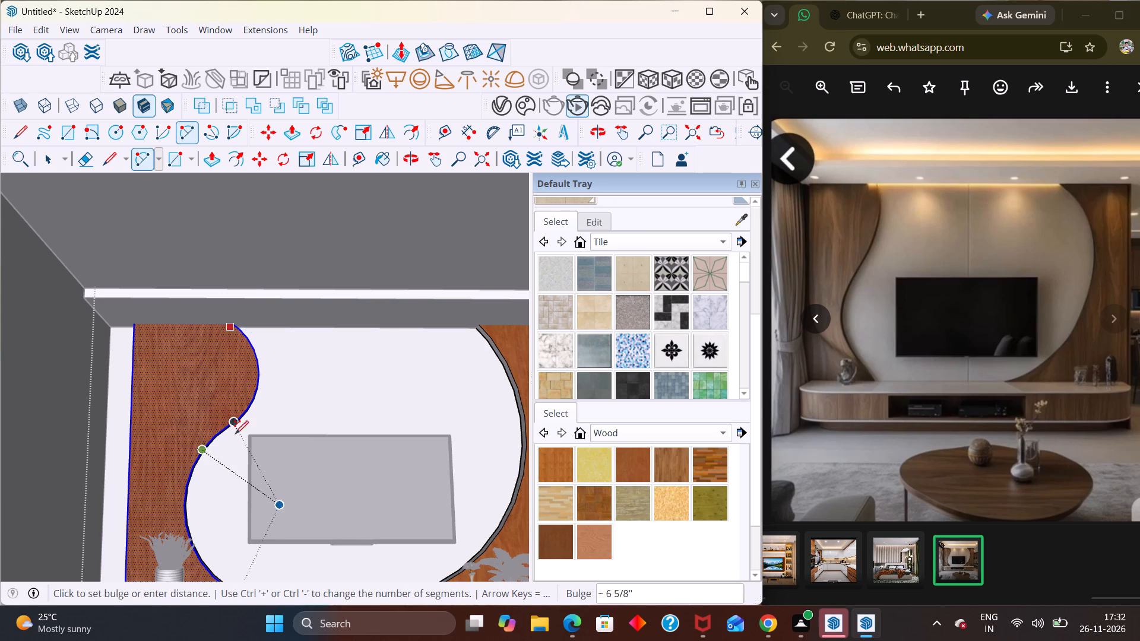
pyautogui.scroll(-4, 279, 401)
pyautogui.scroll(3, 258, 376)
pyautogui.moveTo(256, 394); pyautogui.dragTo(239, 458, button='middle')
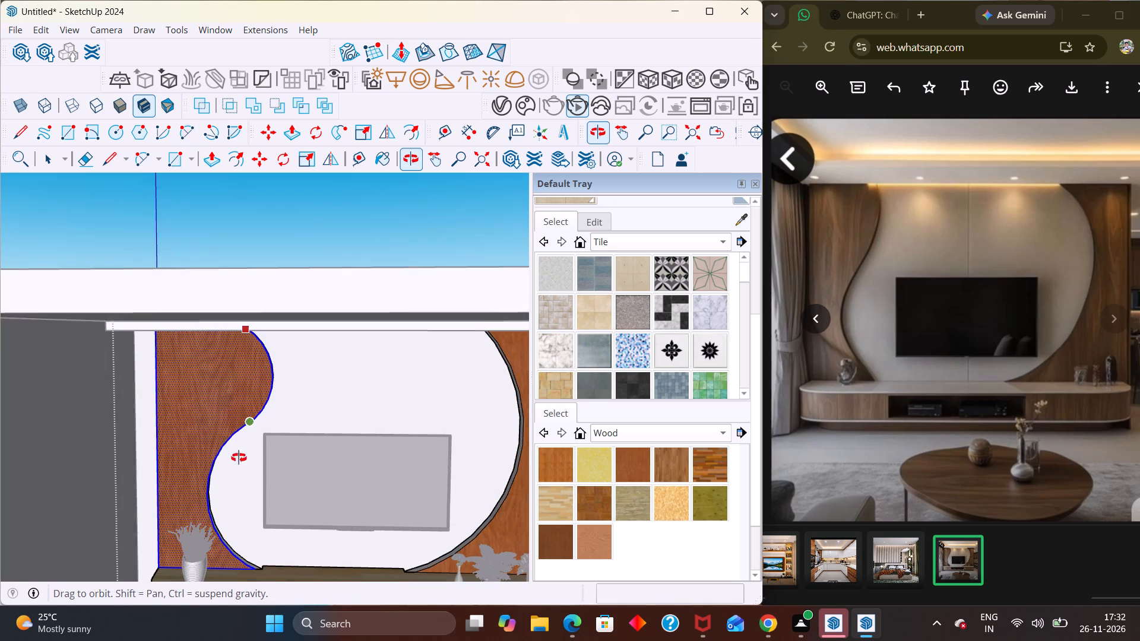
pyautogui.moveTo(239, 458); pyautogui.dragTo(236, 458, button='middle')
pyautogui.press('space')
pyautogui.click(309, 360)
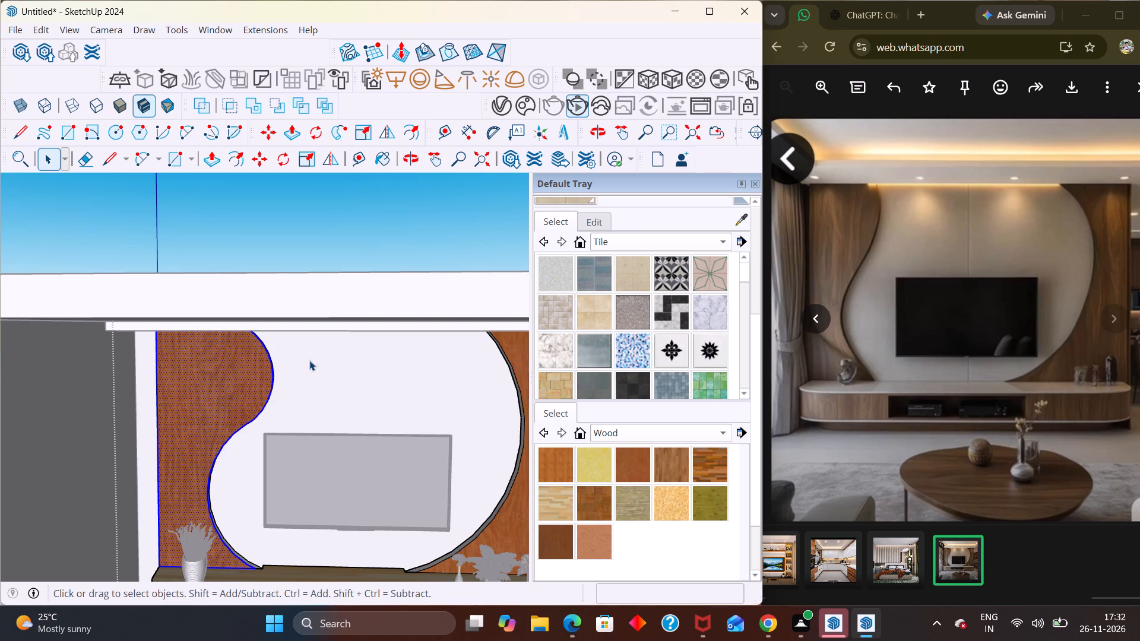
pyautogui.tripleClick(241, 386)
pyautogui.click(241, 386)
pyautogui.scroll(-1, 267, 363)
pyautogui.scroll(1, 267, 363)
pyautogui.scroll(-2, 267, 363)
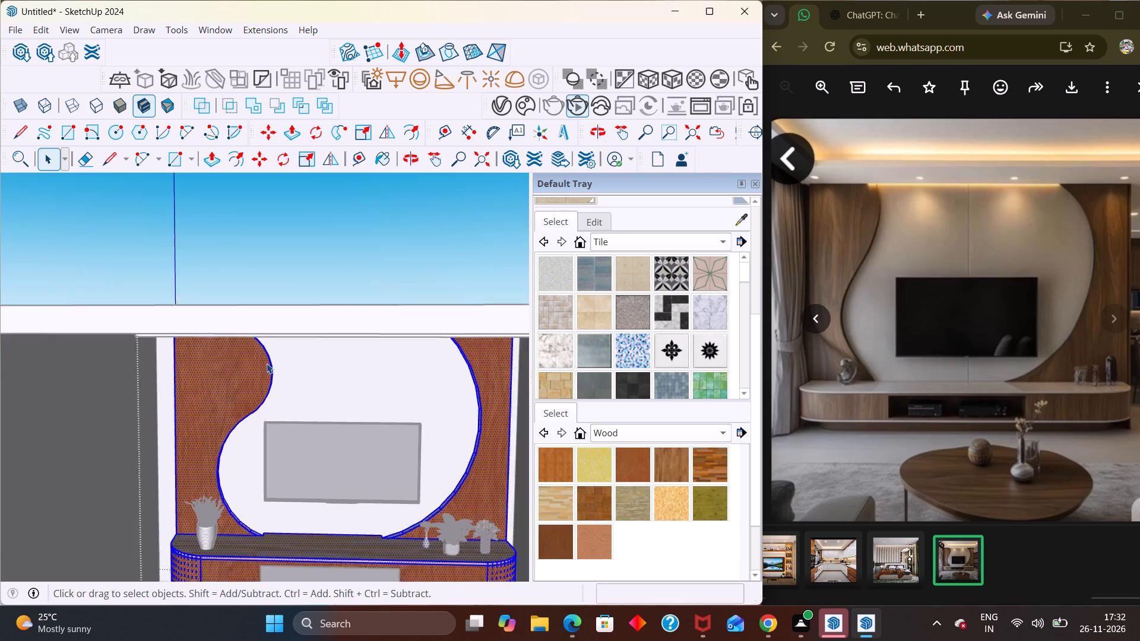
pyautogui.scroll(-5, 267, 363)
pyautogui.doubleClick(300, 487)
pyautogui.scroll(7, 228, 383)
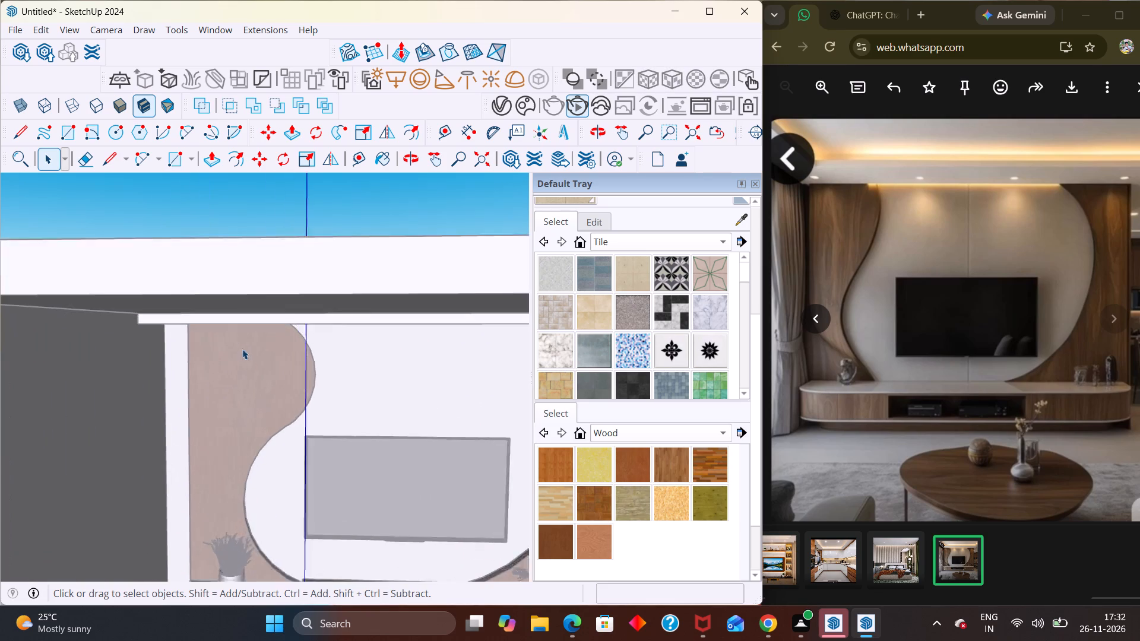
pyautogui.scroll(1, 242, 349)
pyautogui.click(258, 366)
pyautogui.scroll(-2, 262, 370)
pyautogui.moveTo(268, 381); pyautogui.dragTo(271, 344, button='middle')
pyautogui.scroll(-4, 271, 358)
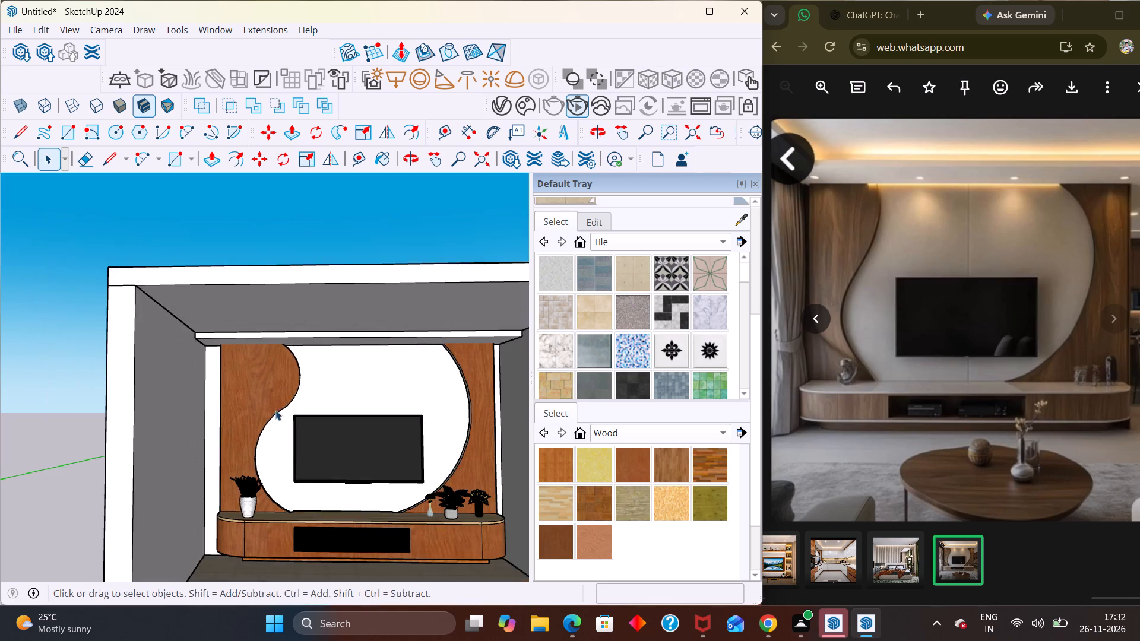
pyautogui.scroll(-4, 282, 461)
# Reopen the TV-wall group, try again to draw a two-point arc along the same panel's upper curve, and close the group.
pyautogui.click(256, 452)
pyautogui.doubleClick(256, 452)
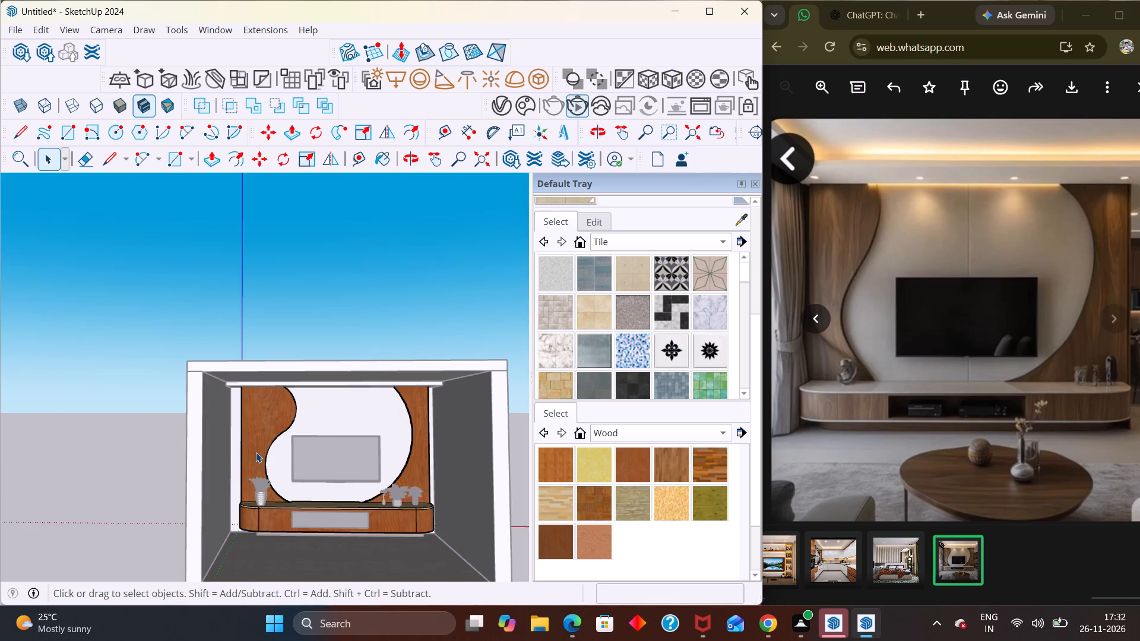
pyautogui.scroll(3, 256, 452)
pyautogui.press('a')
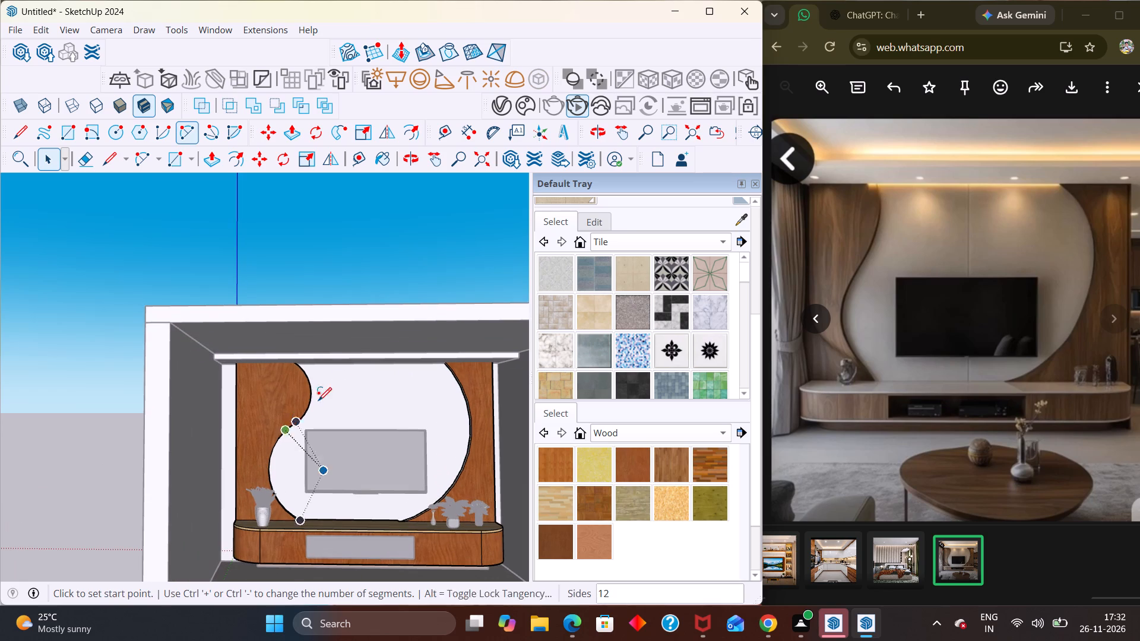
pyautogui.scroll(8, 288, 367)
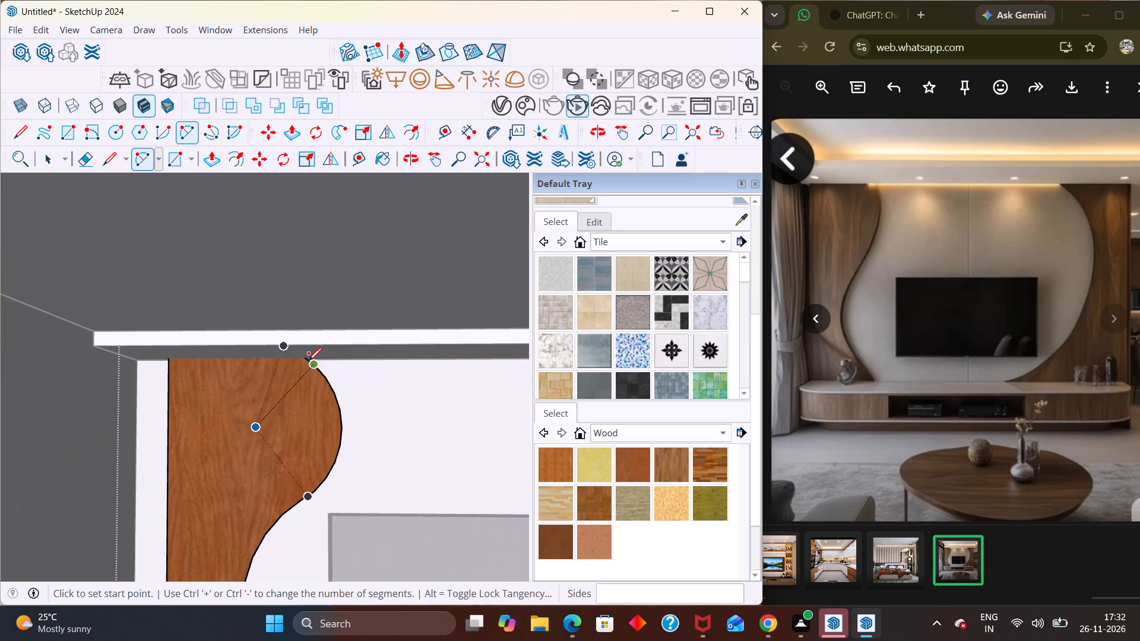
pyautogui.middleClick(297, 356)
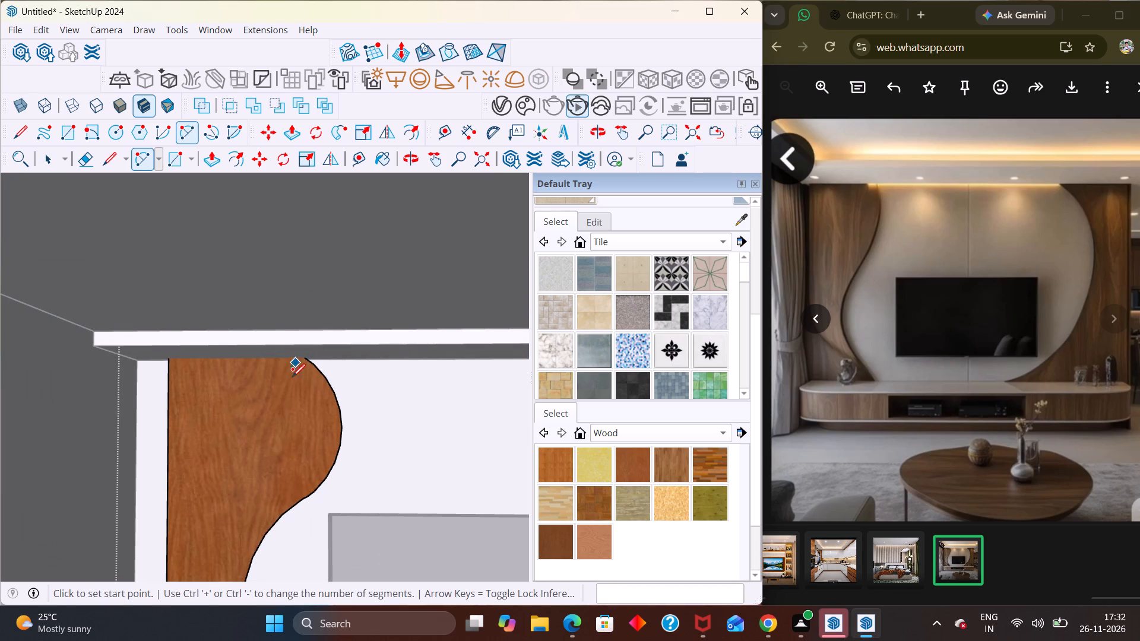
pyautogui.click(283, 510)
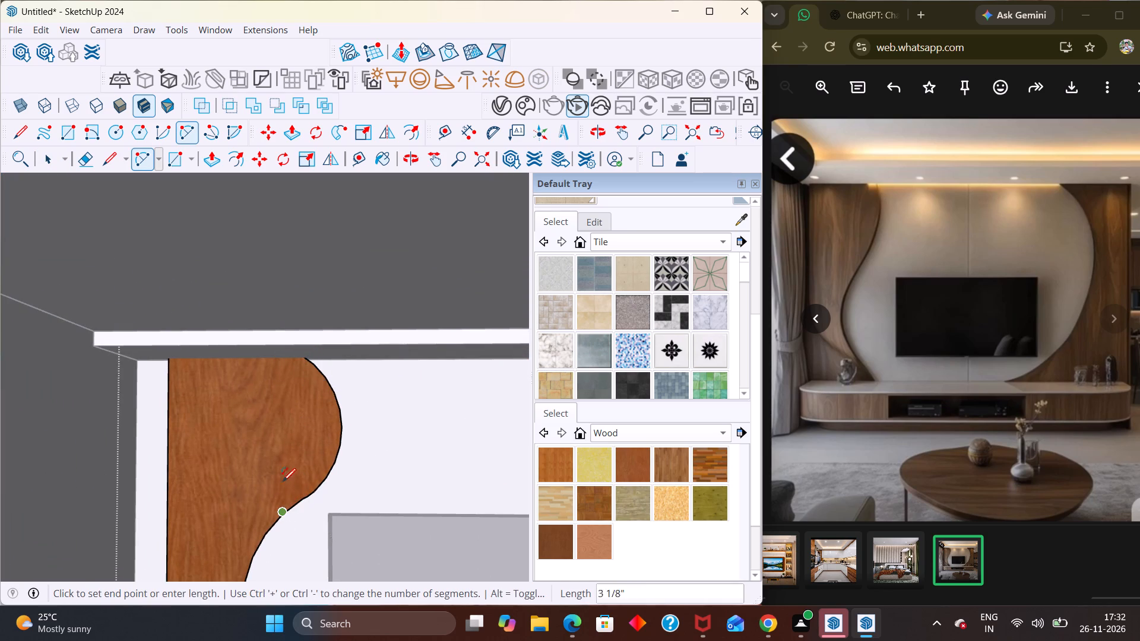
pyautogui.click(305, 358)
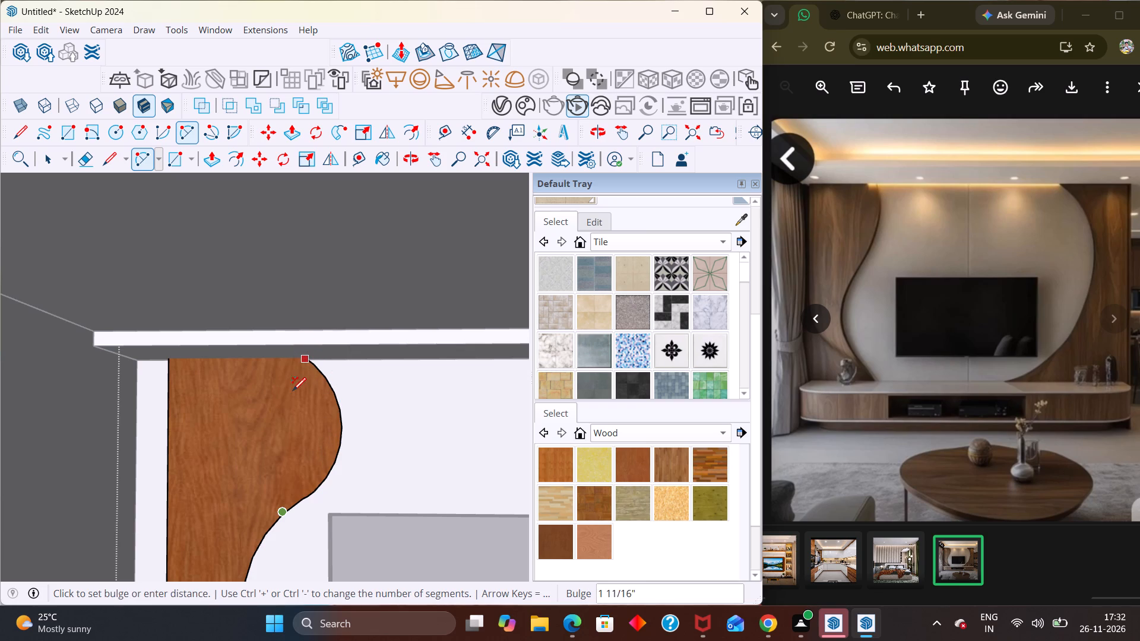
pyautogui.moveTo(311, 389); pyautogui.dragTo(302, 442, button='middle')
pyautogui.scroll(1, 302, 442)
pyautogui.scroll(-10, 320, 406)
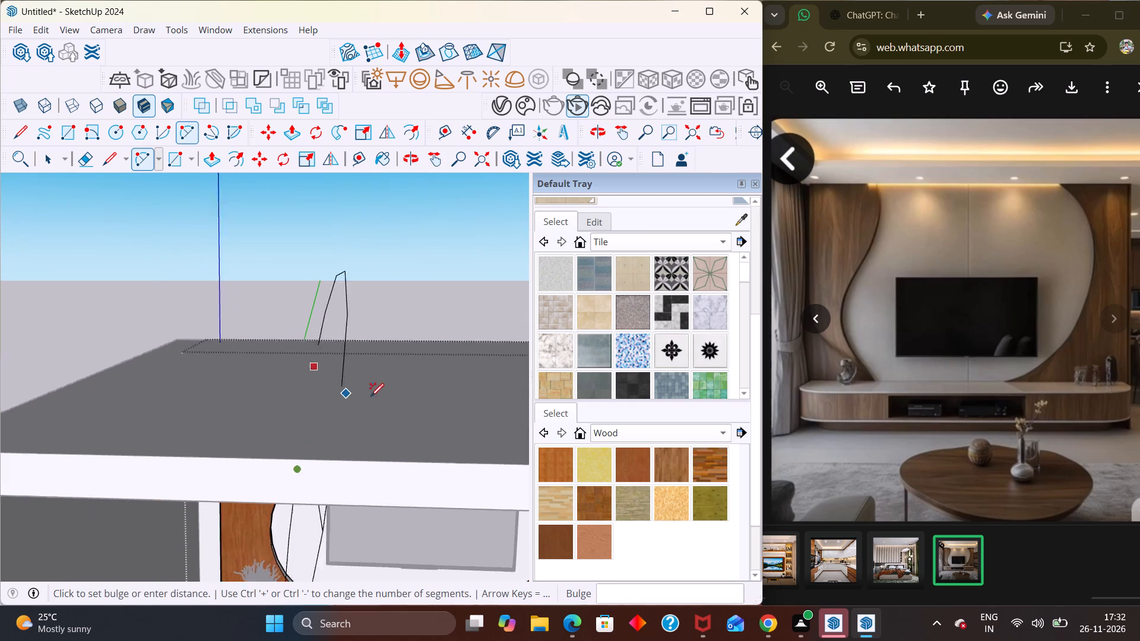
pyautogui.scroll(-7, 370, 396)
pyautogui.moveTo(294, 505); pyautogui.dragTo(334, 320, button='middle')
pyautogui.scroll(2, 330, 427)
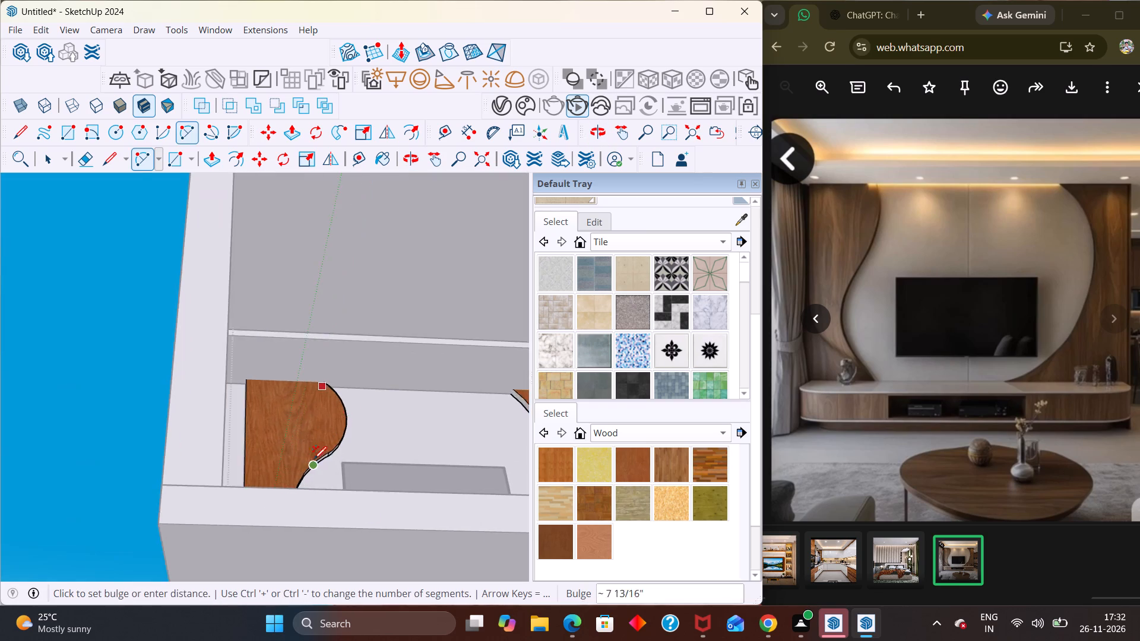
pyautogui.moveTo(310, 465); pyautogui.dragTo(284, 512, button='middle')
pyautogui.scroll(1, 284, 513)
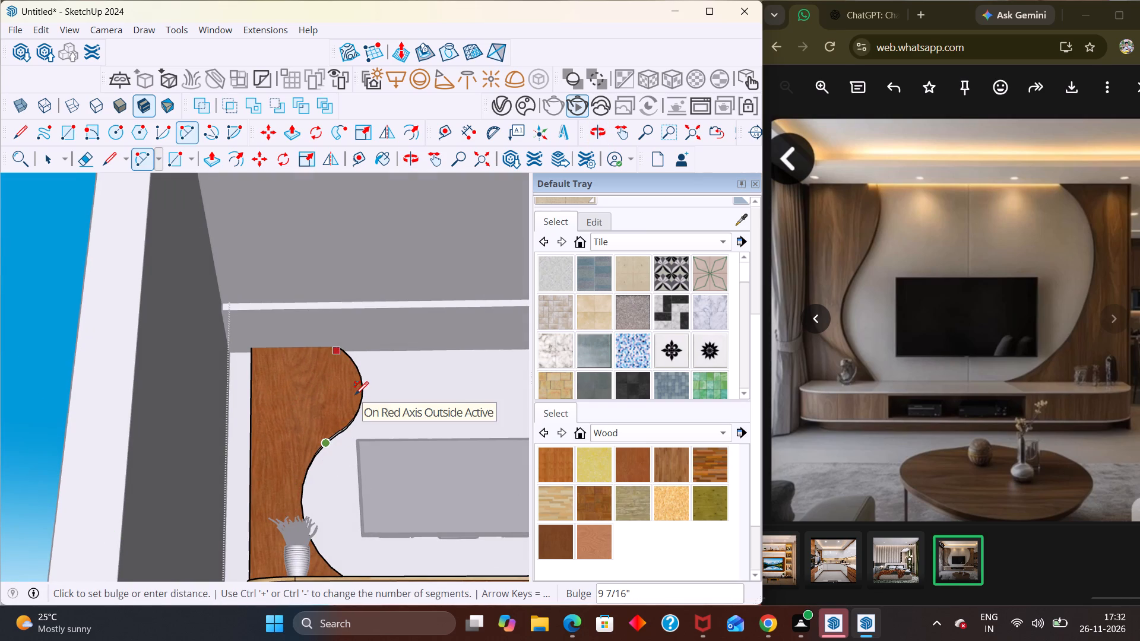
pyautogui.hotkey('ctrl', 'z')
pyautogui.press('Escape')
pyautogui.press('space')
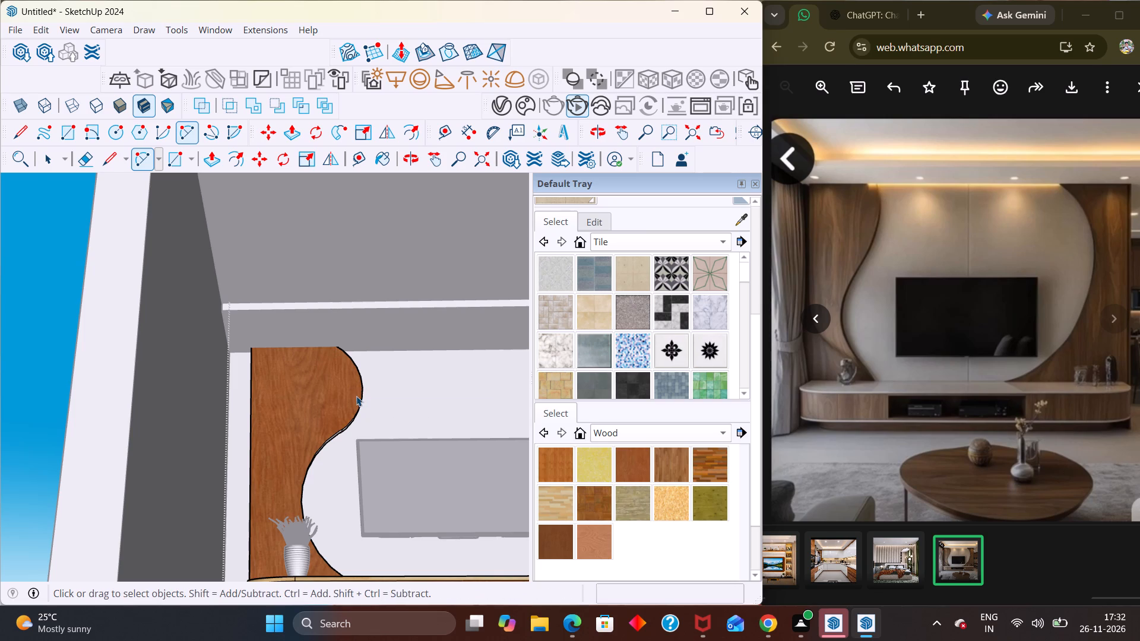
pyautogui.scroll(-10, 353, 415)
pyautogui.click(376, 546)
# Examine the whole room from the front, checking the dropped ceiling strip and the curved wood panels around the TV.
pyautogui.middleClick(392, 473)
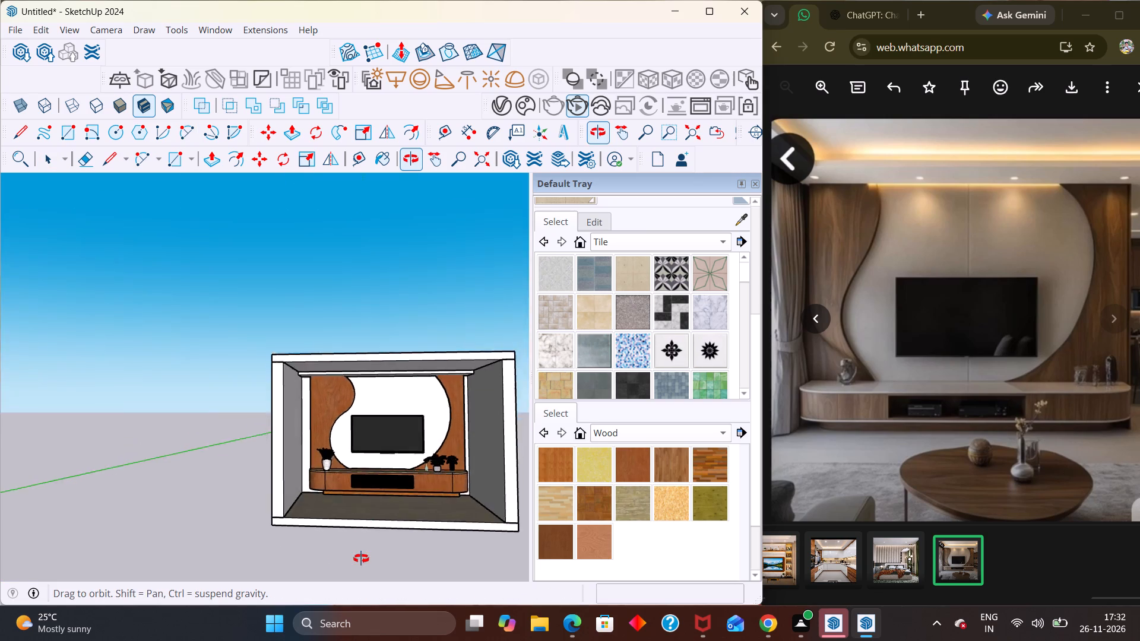
pyautogui.scroll(5, 370, 519)
pyautogui.moveTo(399, 449); pyautogui.dragTo(384, 517, button='middle')
pyautogui.scroll(1, 384, 517)
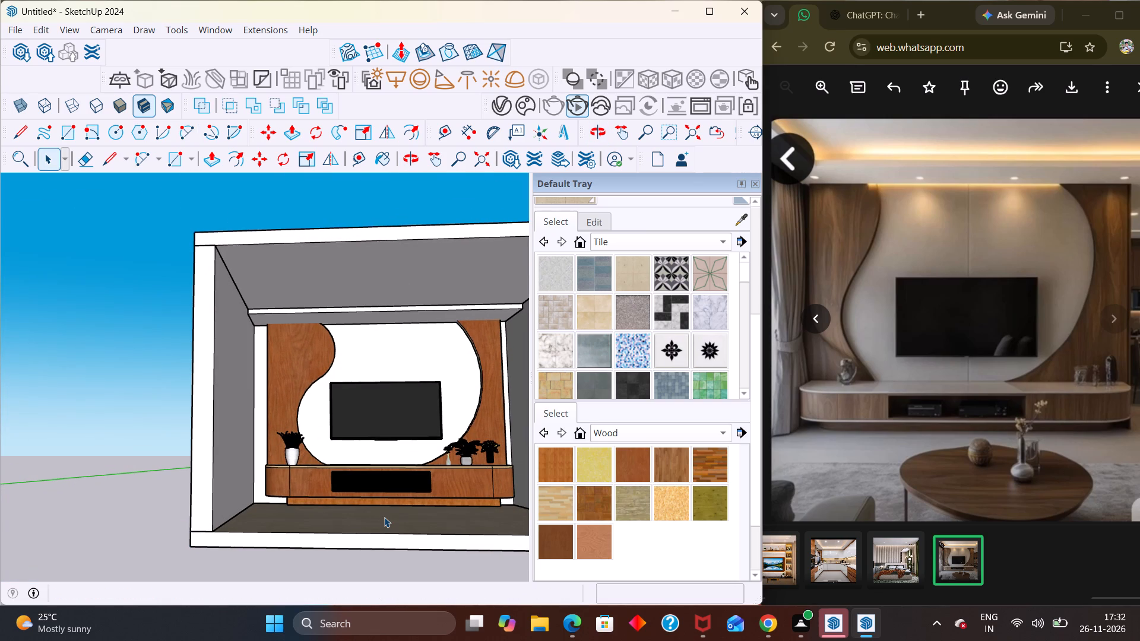
pyautogui.scroll(-7, 426, 535)
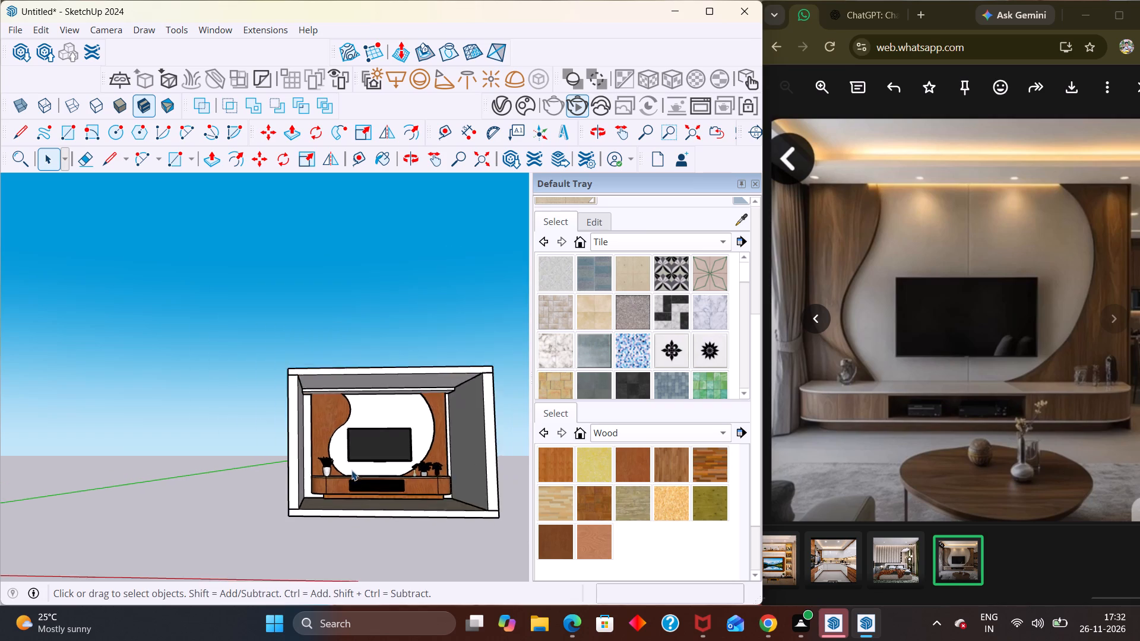
pyautogui.scroll(-4, 351, 470)
pyautogui.scroll(1, 351, 472)
pyautogui.scroll(-1, 351, 472)
pyautogui.click(488, 512)
pyautogui.scroll(3, 410, 491)
pyautogui.scroll(3, 373, 395)
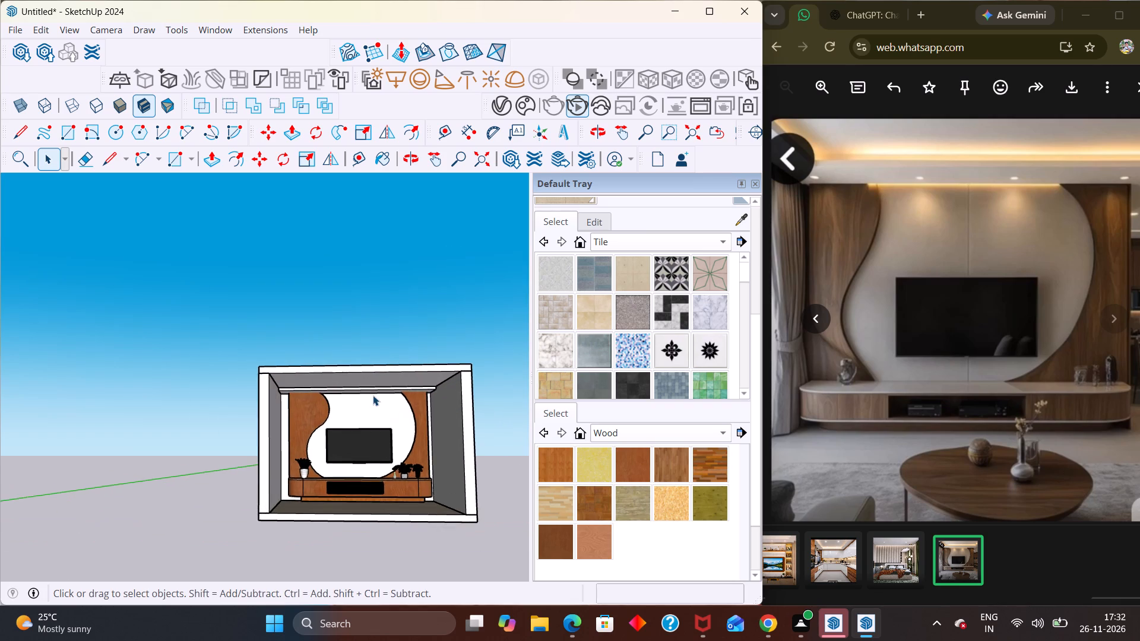
pyautogui.scroll(2, 373, 395)
pyautogui.moveTo(375, 396); pyautogui.dragTo(356, 397, button='middle')
pyautogui.scroll(2, 356, 397)
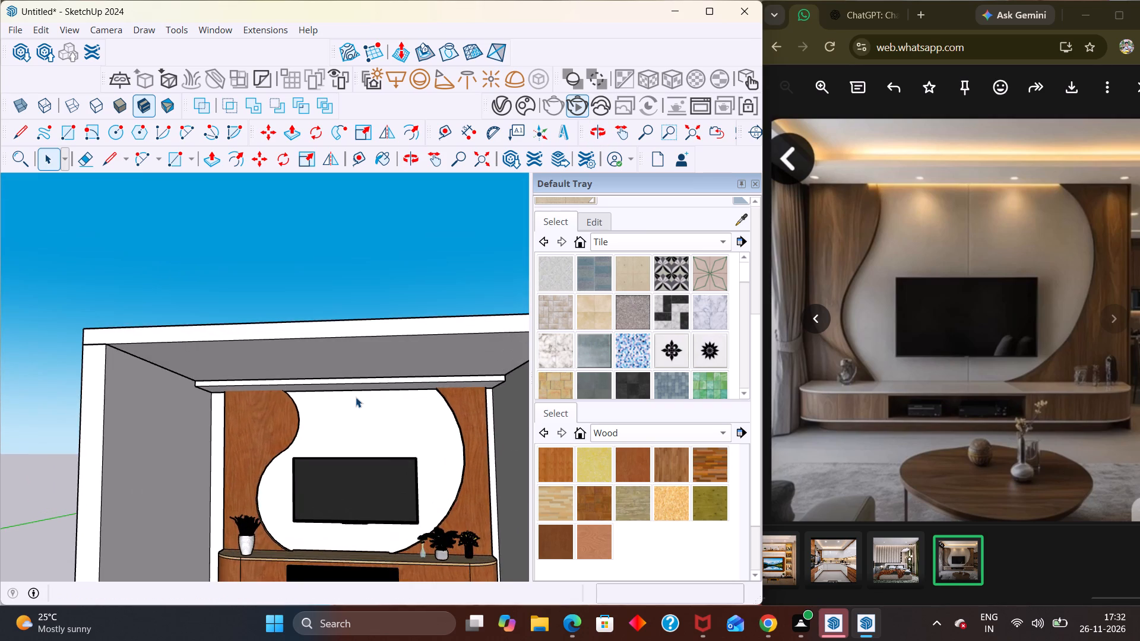
pyautogui.scroll(-7, 357, 404)
pyautogui.moveTo(366, 445); pyautogui.dragTo(378, 462, button='middle')
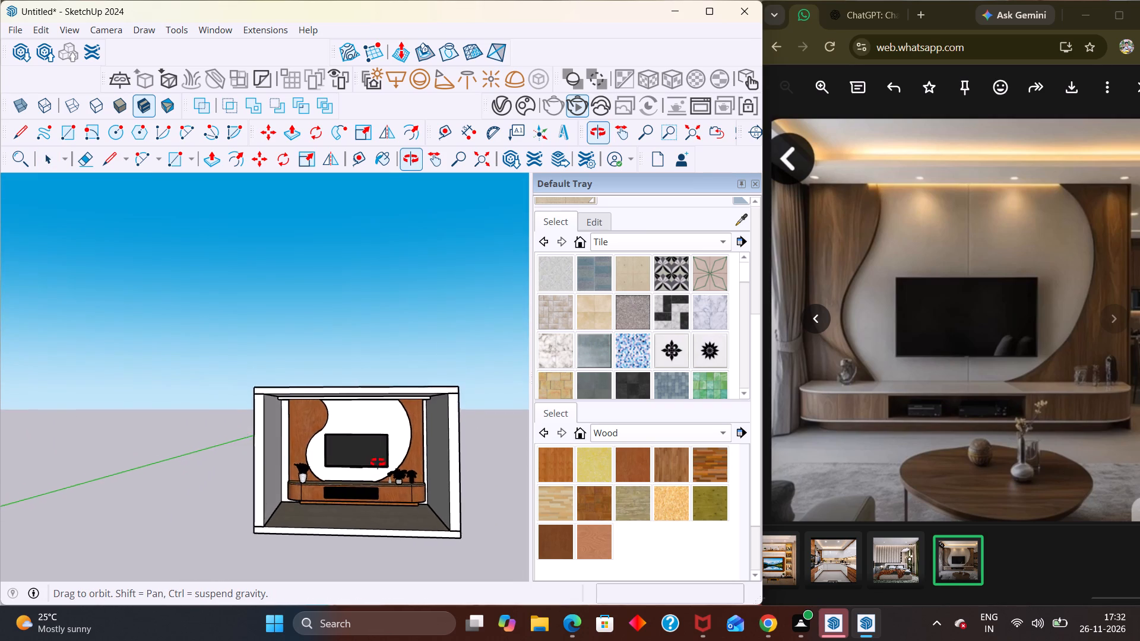
pyautogui.moveTo(378, 462); pyautogui.dragTo(385, 448, button='middle')
pyautogui.scroll(4, 379, 462)
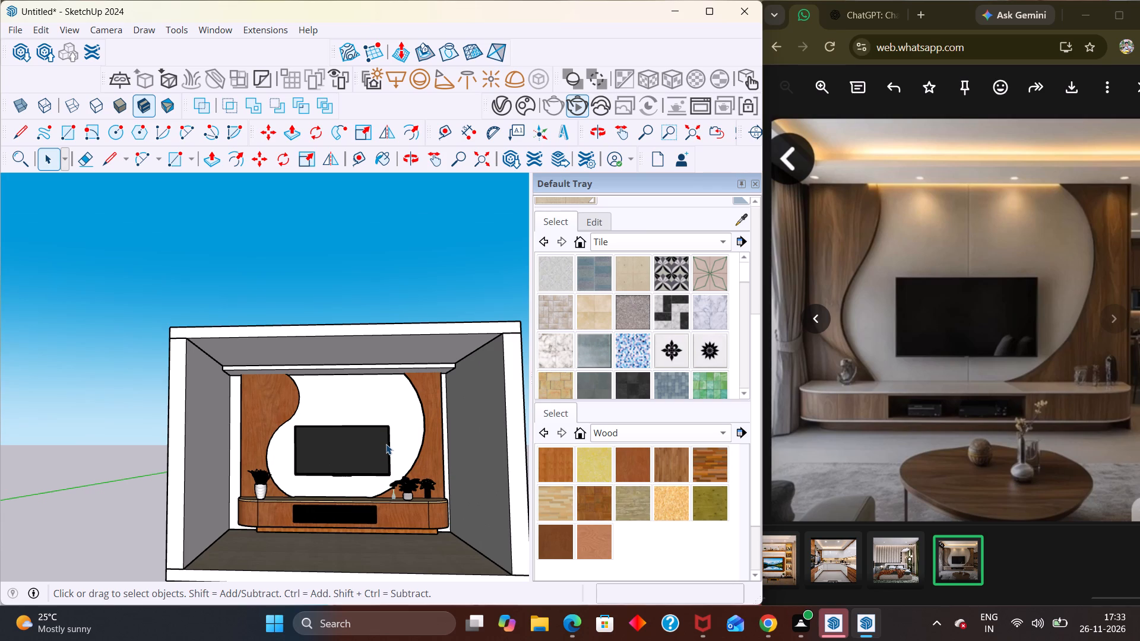
pyautogui.scroll(-8, 325, 408)
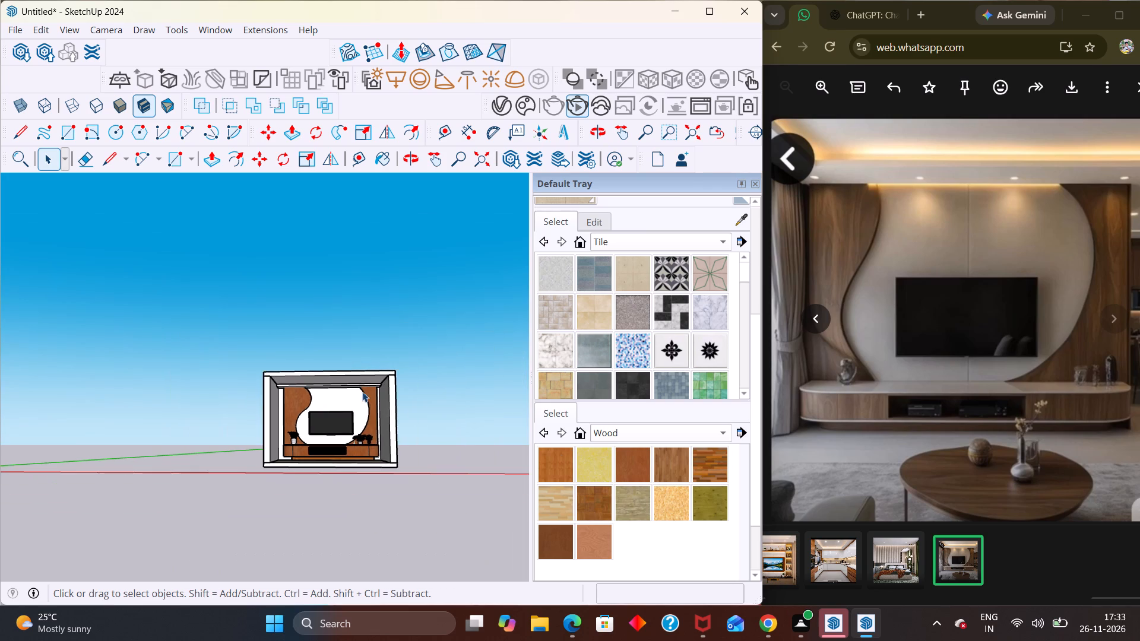
pyautogui.moveTo(427, 408); pyautogui.dragTo(440, 453, button='middle')
pyautogui.scroll(7, 322, 415)
pyautogui.moveTo(370, 423); pyautogui.dragTo(358, 373, button='middle')
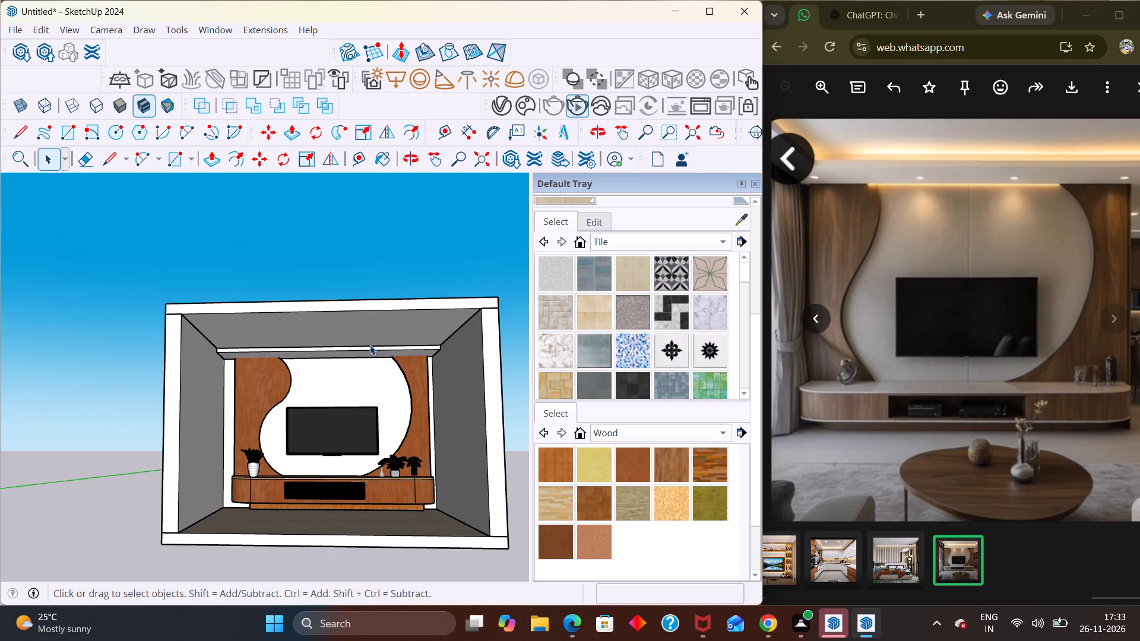
pyautogui.scroll(-2, 382, 347)
pyautogui.moveTo(365, 371); pyautogui.dragTo(347, 392, button='middle')
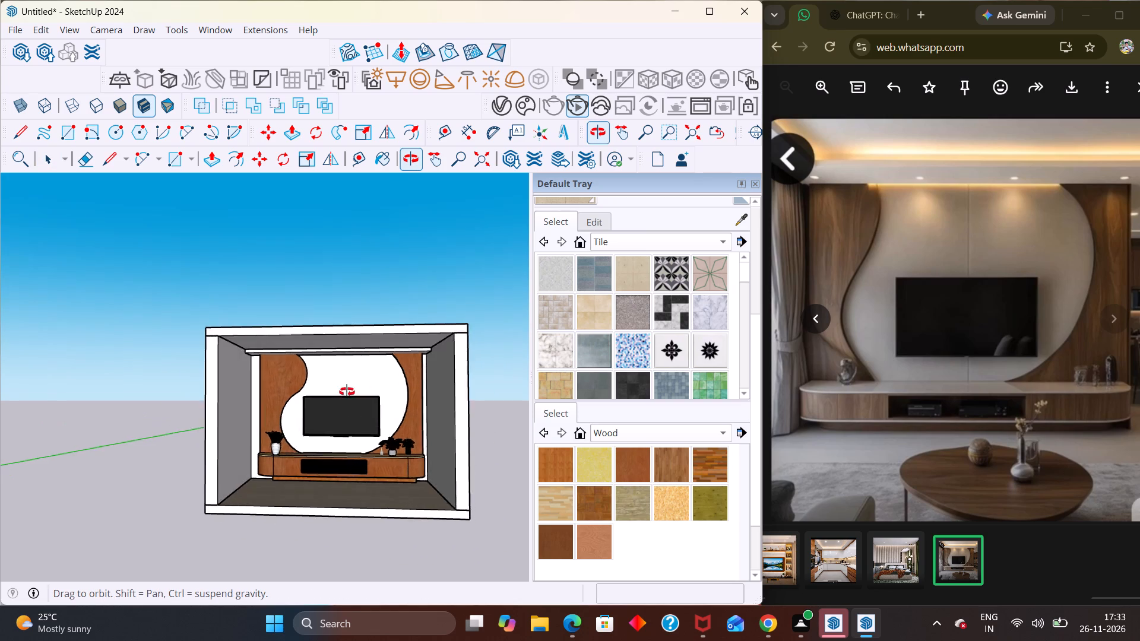
# Examine the tiled floor and TV console from a raised angle, and the TV and curved white panel up close.
pyautogui.moveTo(347, 392); pyautogui.dragTo(297, 452, button='middle')
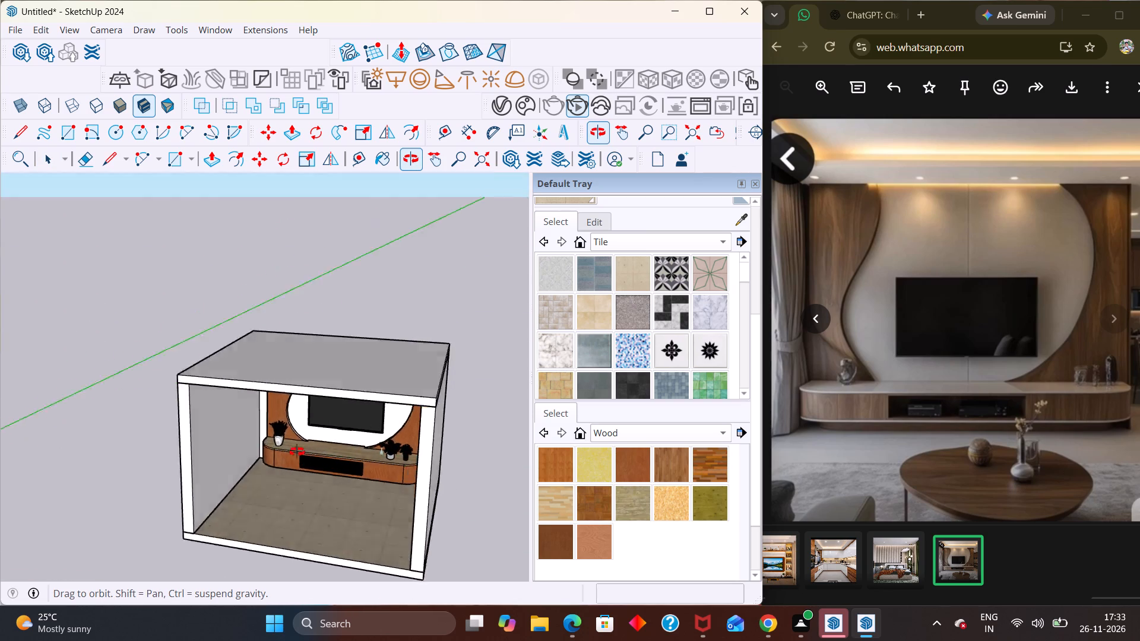
pyautogui.moveTo(297, 452); pyautogui.dragTo(354, 481, button='middle')
pyautogui.scroll(8, 354, 481)
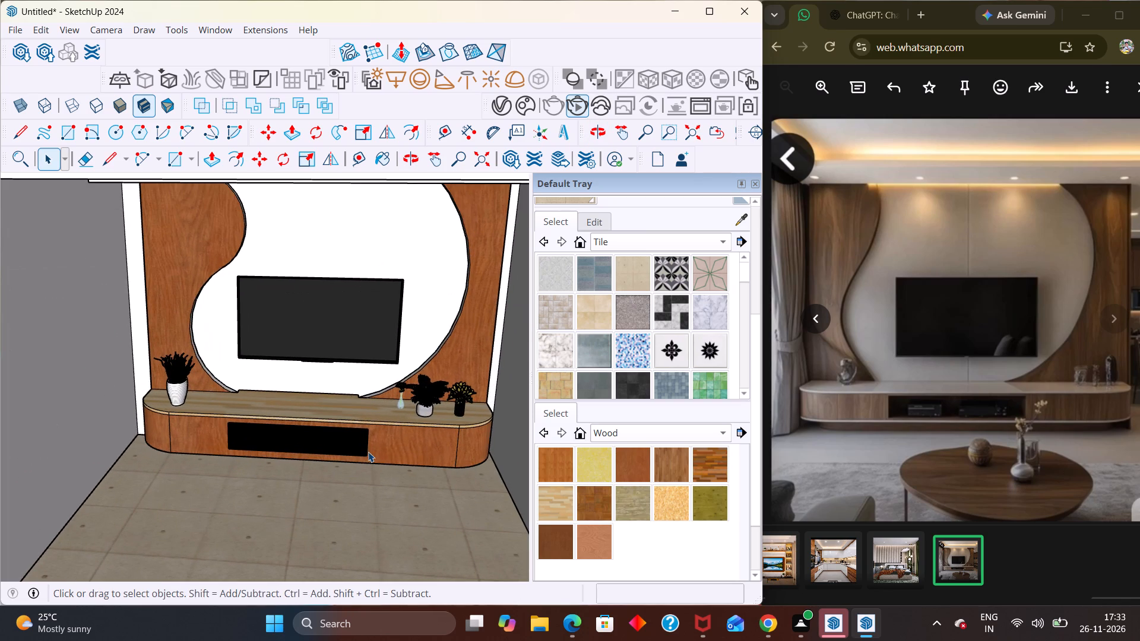
pyautogui.scroll(-5, 403, 430)
pyautogui.moveTo(404, 421); pyautogui.dragTo(396, 361, button='middle')
pyautogui.scroll(7, 396, 361)
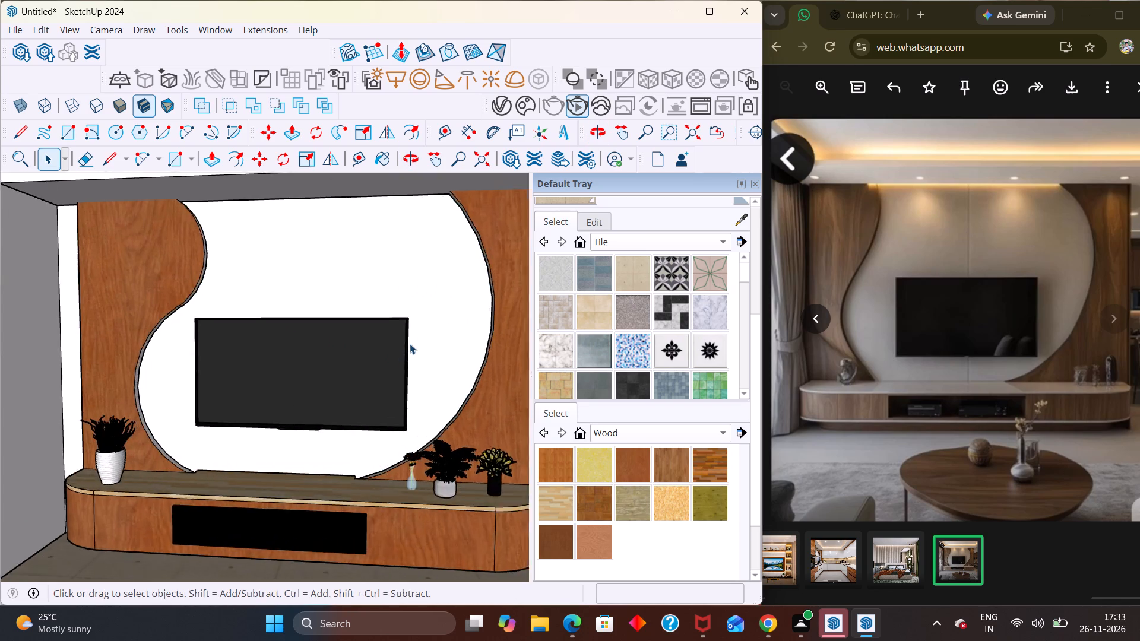
pyautogui.scroll(2, 410, 344)
pyautogui.scroll(8, 316, 398)
pyautogui.scroll(-5, 287, 411)
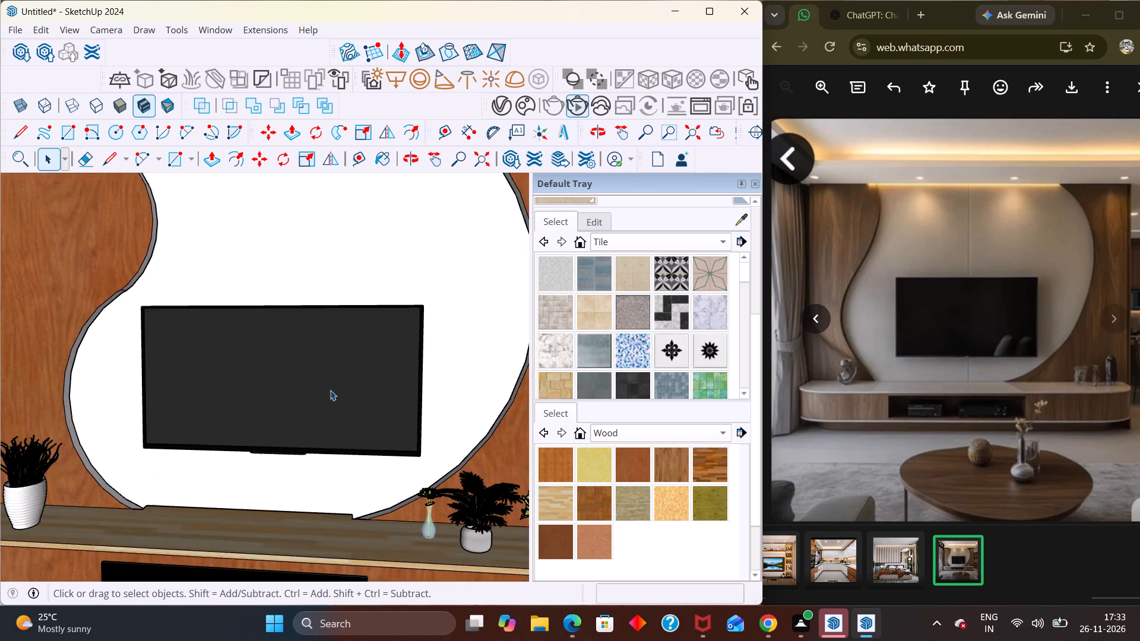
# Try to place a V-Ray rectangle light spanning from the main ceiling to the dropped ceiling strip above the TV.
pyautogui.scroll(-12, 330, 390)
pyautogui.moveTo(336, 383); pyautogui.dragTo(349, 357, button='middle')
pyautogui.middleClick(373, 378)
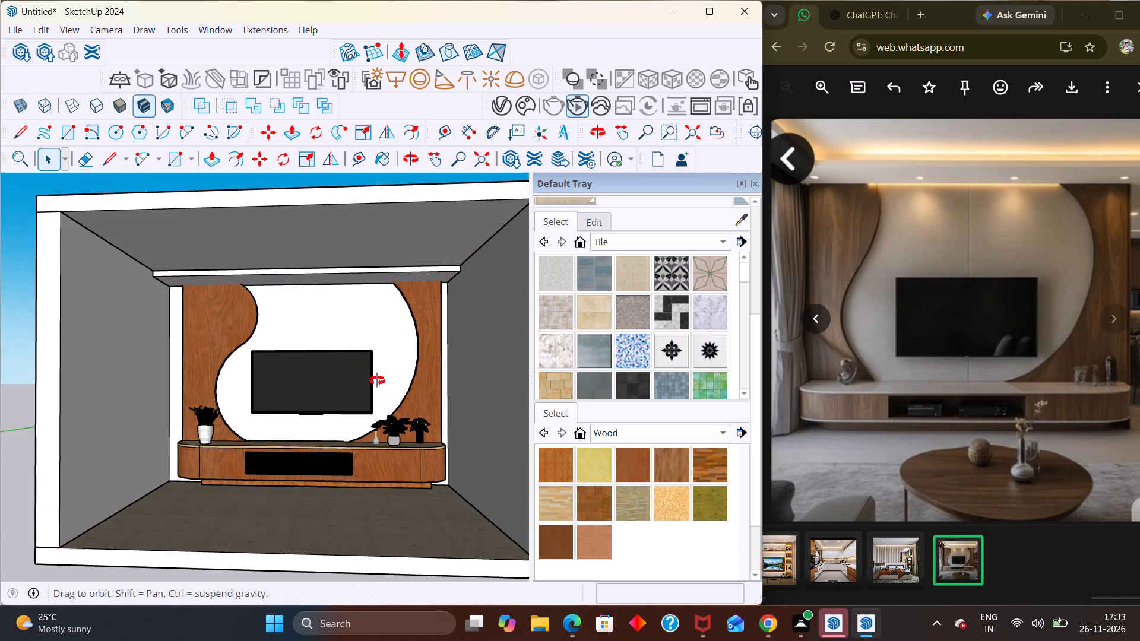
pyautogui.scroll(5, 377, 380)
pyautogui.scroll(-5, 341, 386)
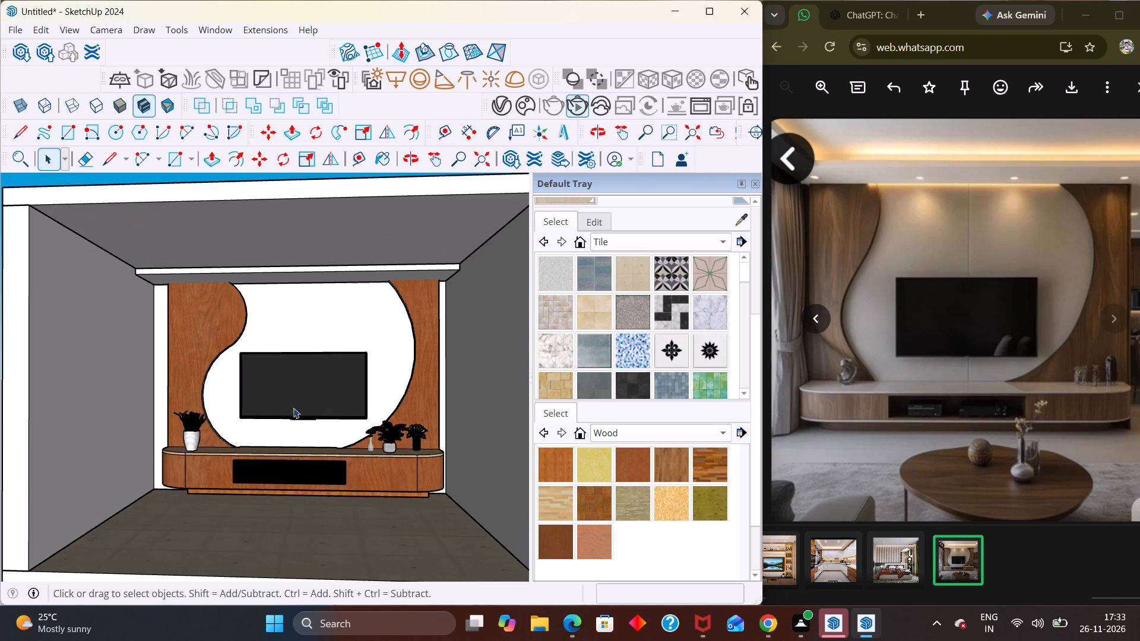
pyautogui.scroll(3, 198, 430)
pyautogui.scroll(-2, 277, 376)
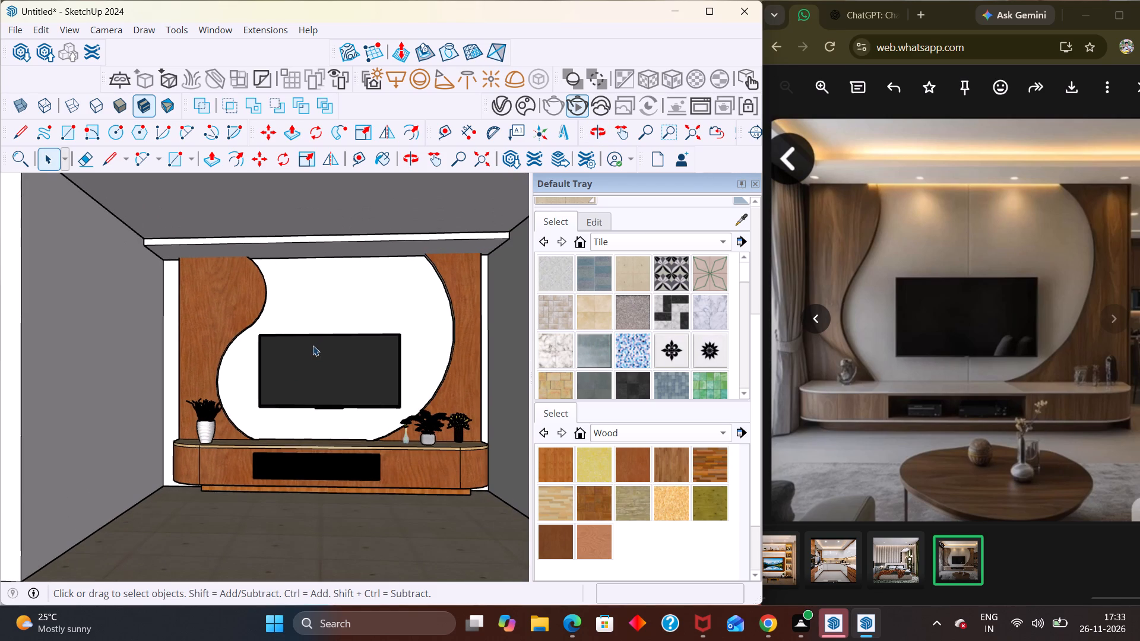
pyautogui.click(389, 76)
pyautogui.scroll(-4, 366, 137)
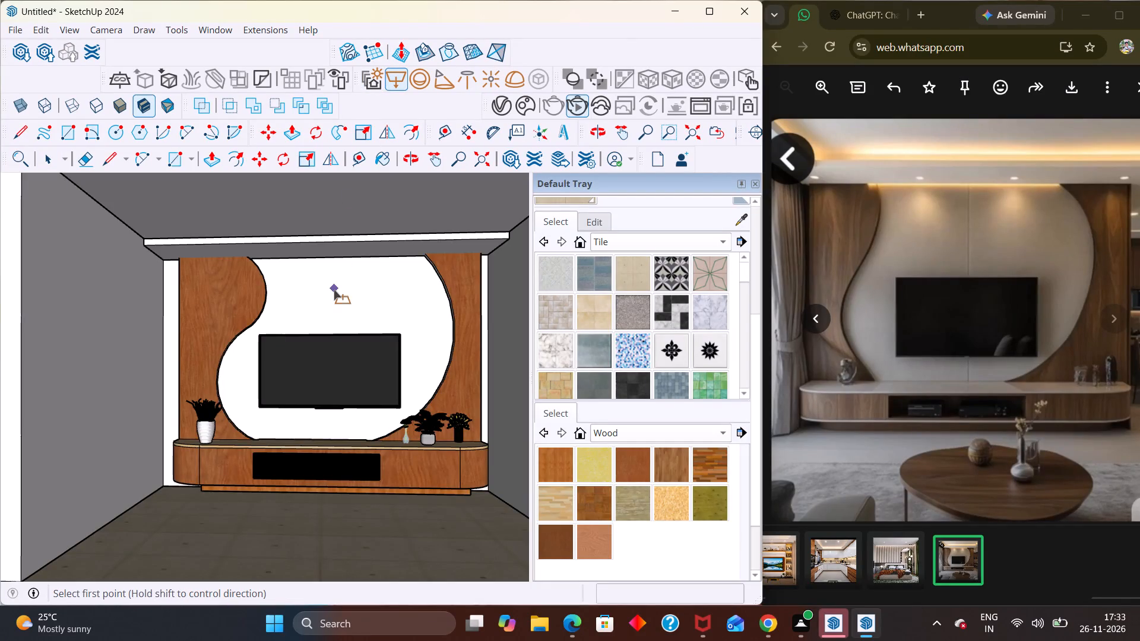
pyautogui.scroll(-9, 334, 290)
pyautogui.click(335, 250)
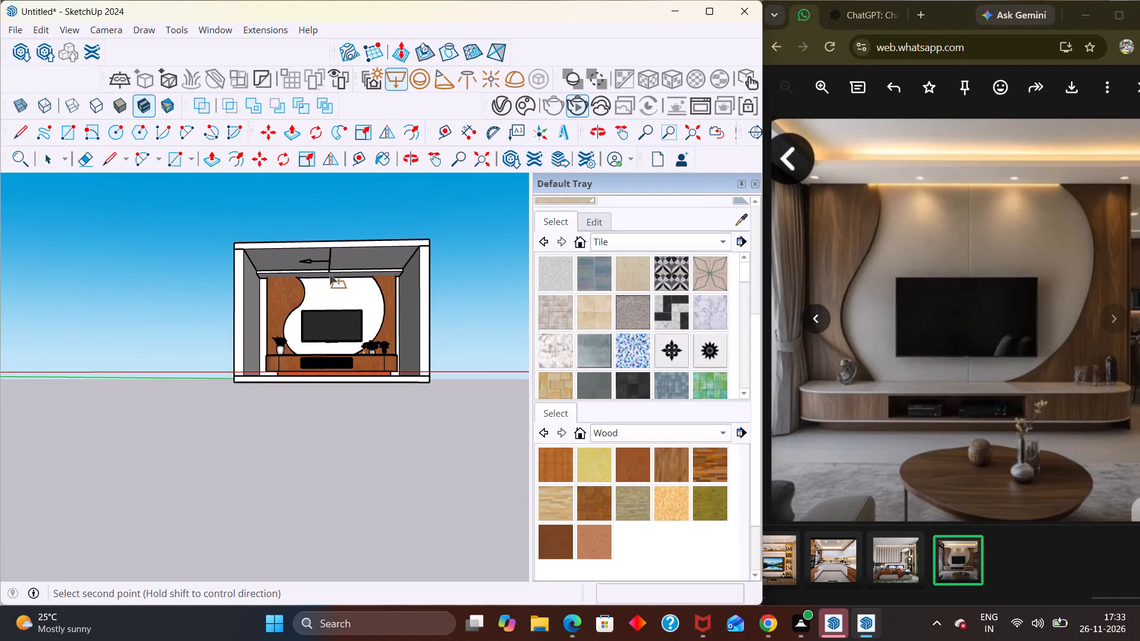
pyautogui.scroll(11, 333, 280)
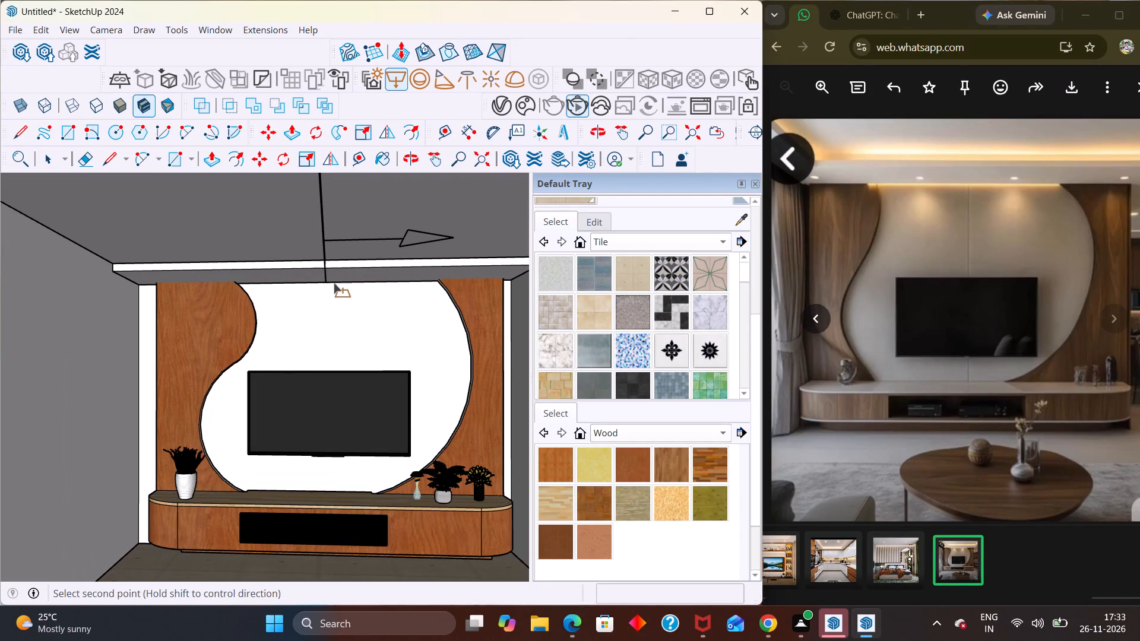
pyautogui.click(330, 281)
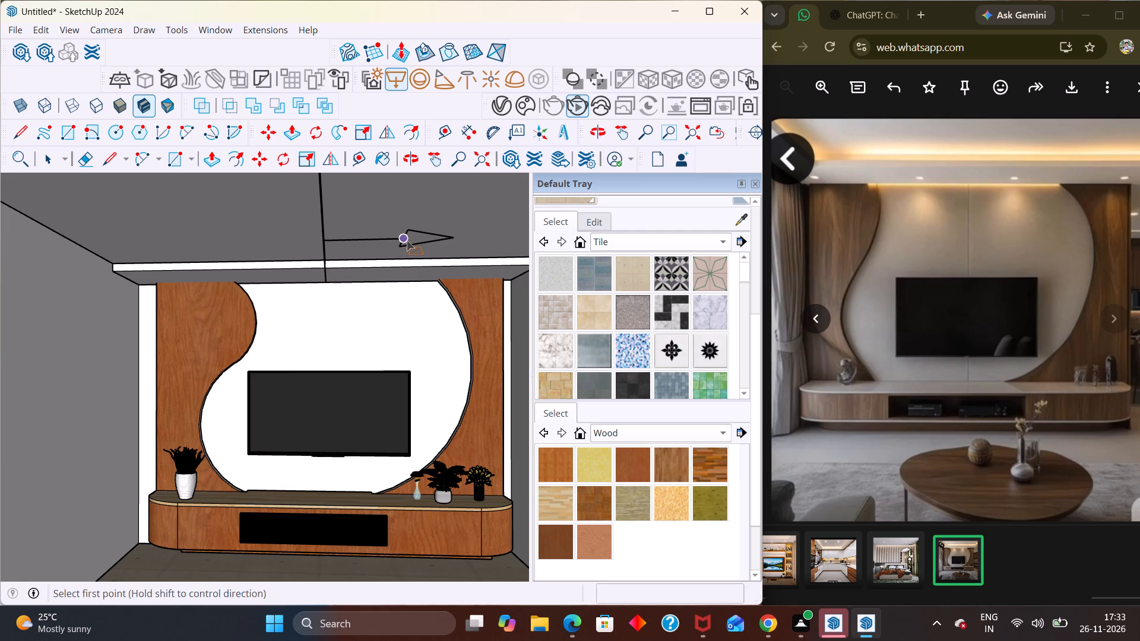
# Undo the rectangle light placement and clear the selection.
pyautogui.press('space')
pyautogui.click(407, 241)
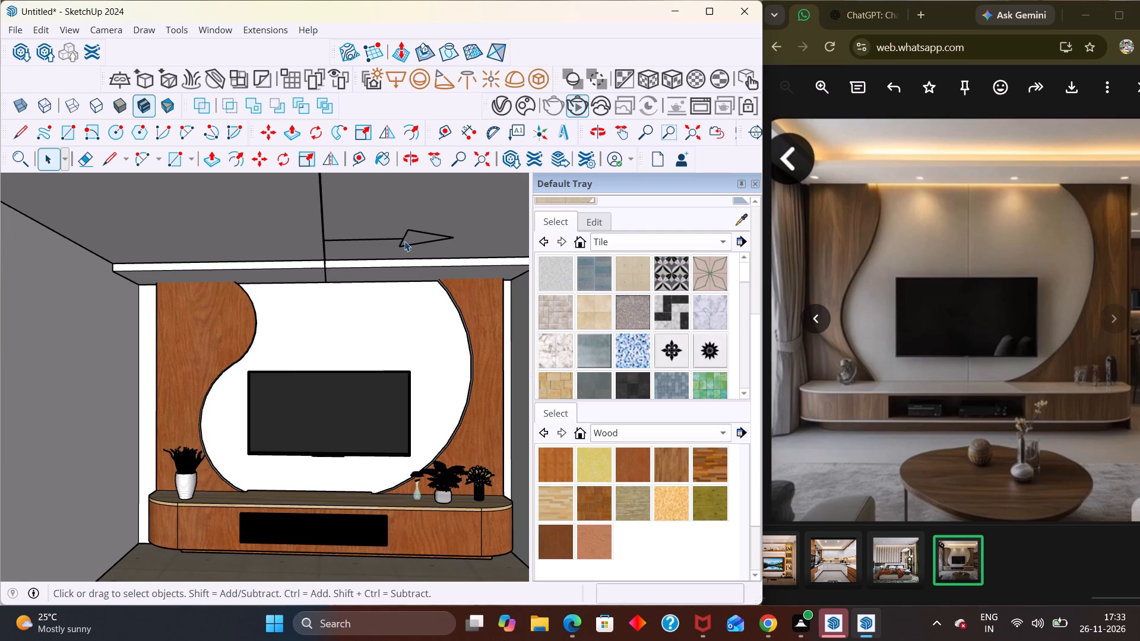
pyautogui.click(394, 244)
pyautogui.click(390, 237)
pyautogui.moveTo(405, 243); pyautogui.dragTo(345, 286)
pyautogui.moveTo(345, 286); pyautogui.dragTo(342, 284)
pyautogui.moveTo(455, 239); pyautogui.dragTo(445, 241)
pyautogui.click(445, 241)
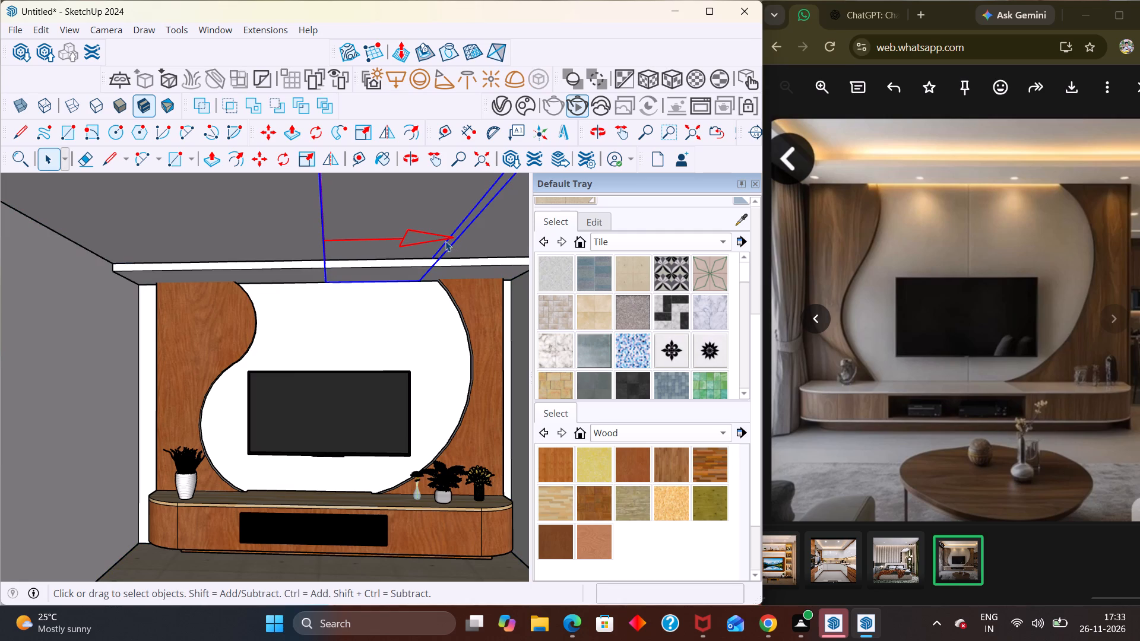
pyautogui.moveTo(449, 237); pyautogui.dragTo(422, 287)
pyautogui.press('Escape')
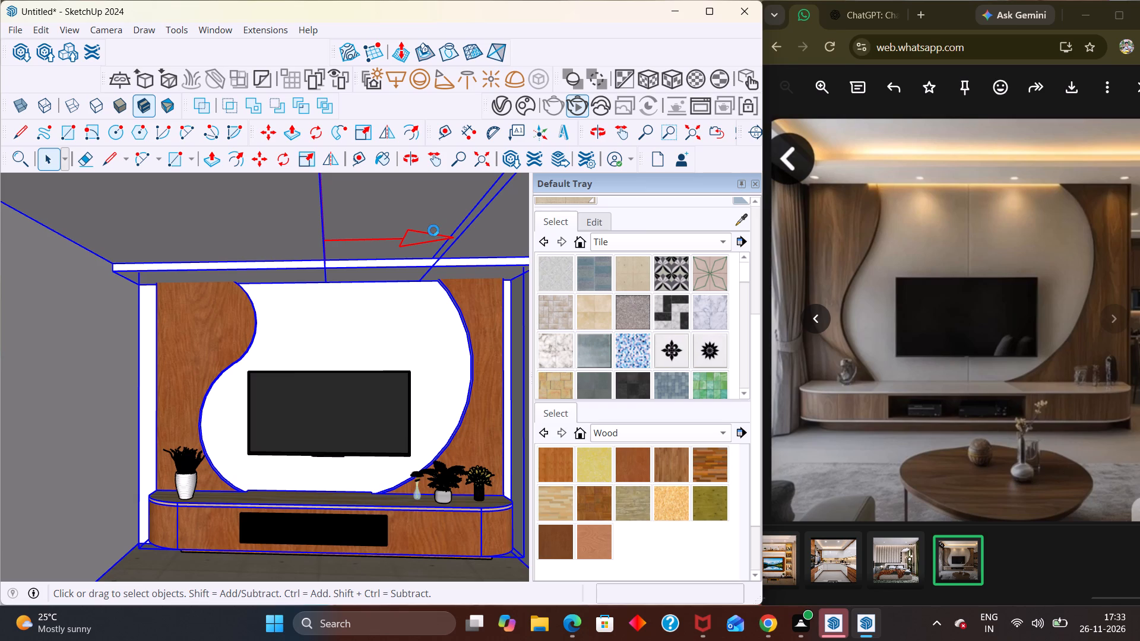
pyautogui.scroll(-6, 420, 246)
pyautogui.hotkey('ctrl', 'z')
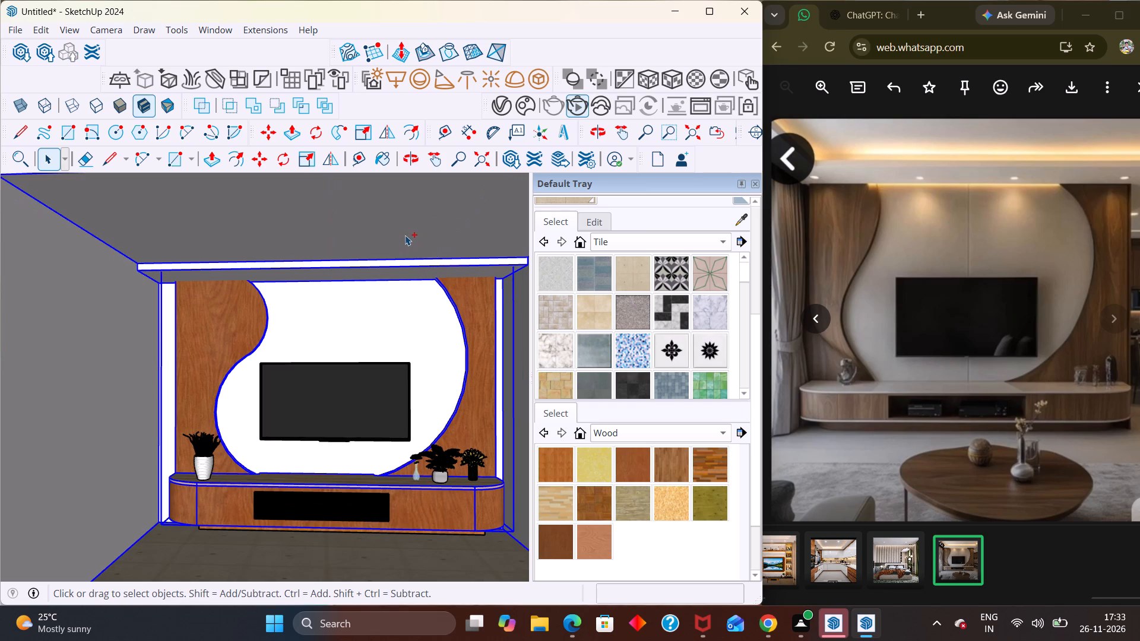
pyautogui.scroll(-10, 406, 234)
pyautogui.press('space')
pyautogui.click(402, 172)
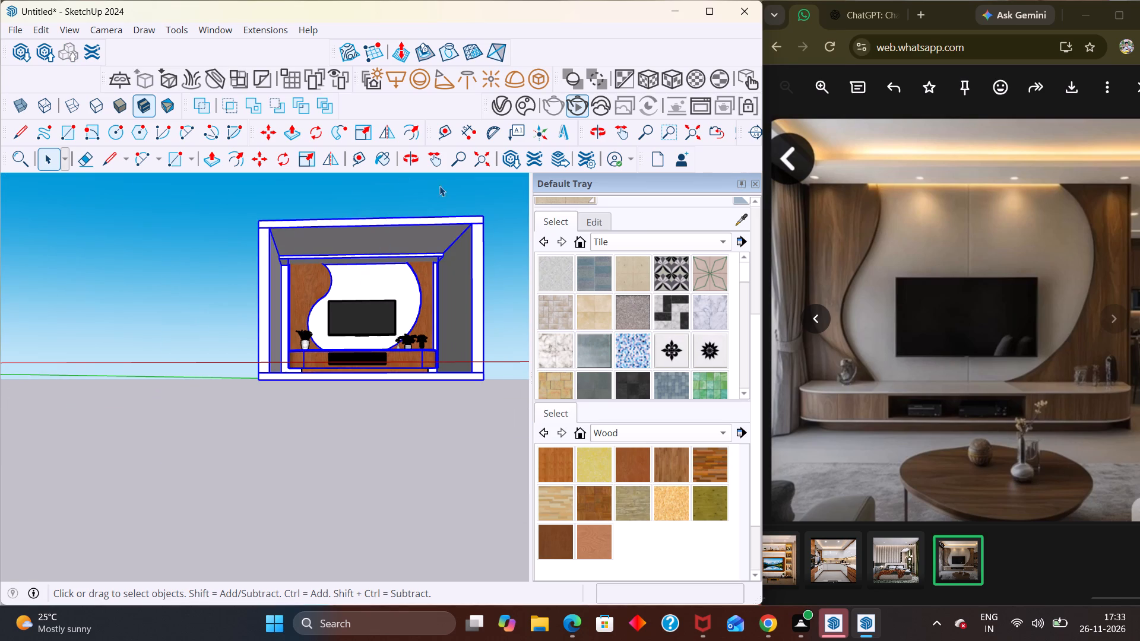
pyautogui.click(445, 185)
# Place V-Ray omni lights at the middle of the dropped ceiling strip, on its front edge and underside above the TV.
pyautogui.moveTo(369, 378); pyautogui.dragTo(360, 337, button='middle')
pyautogui.scroll(1, 363, 370)
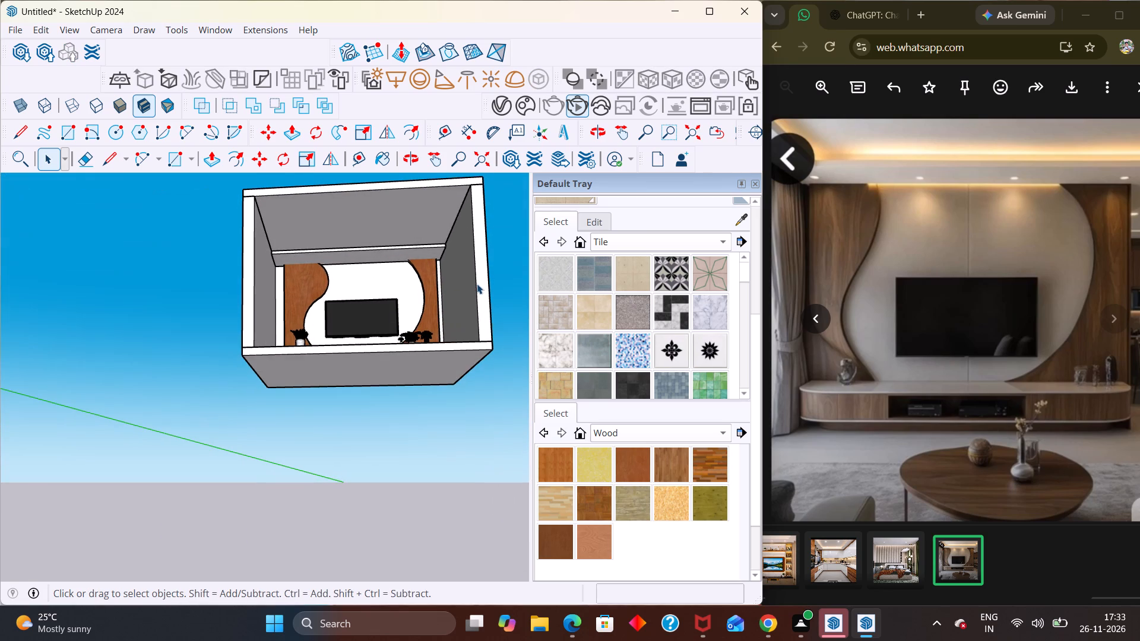
pyautogui.moveTo(477, 305); pyautogui.dragTo(466, 271, button='middle')
pyautogui.scroll(2, 476, 283)
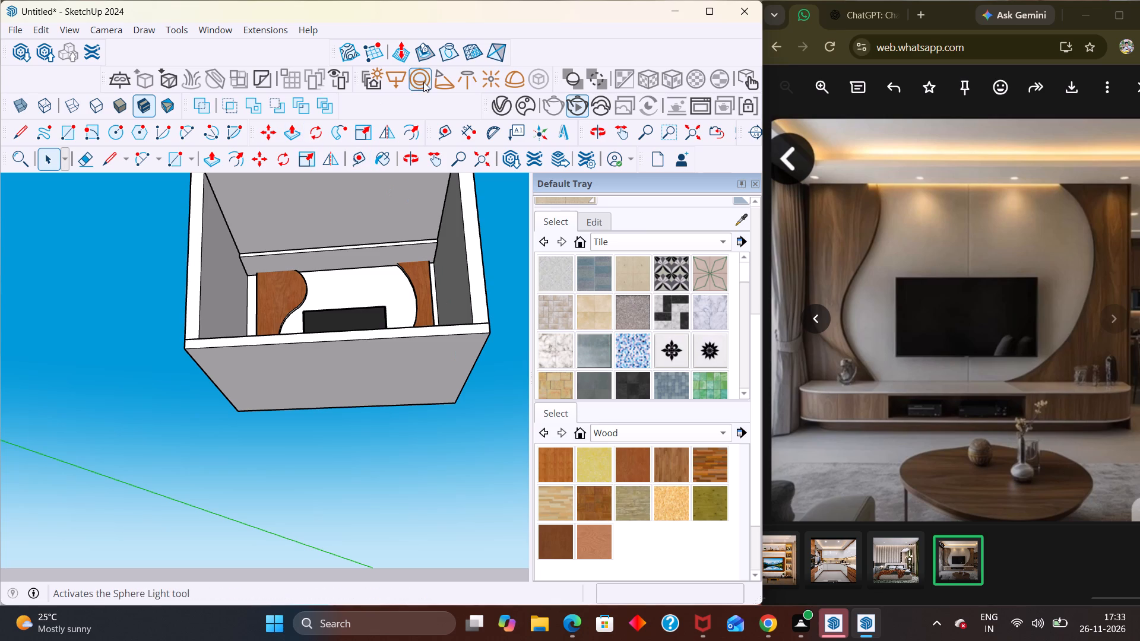
pyautogui.scroll(3, 451, 86)
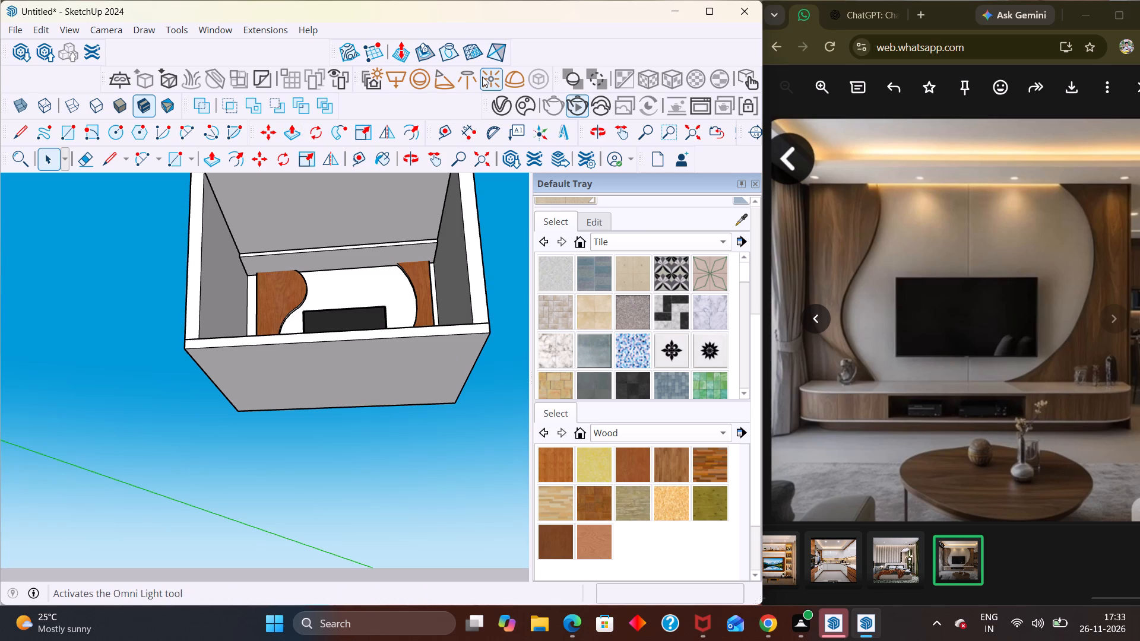
pyautogui.click(482, 77)
pyautogui.scroll(3, 340, 245)
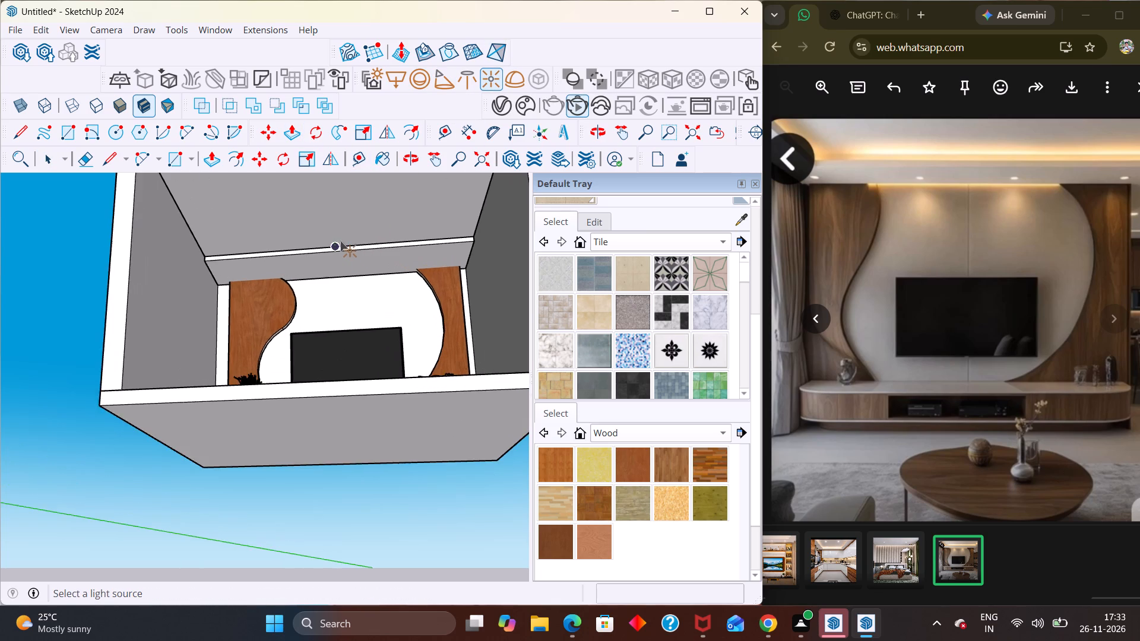
pyautogui.moveTo(340, 241); pyautogui.dragTo(350, 361, button='middle')
pyautogui.scroll(3, 349, 274)
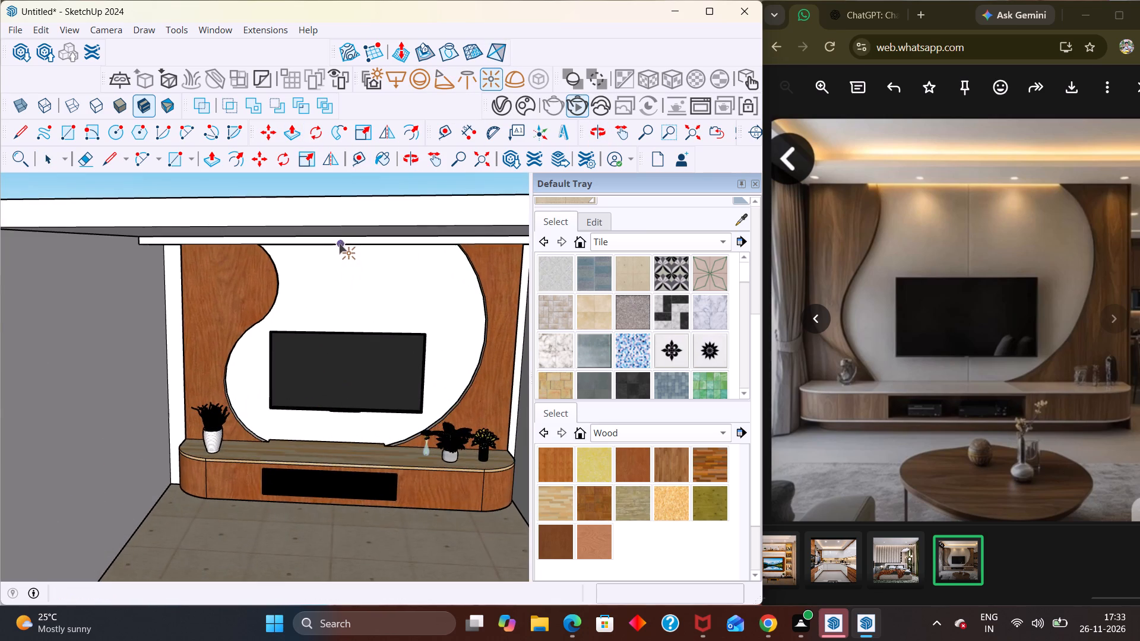
pyautogui.moveTo(339, 243); pyautogui.dragTo(348, 173, button='middle')
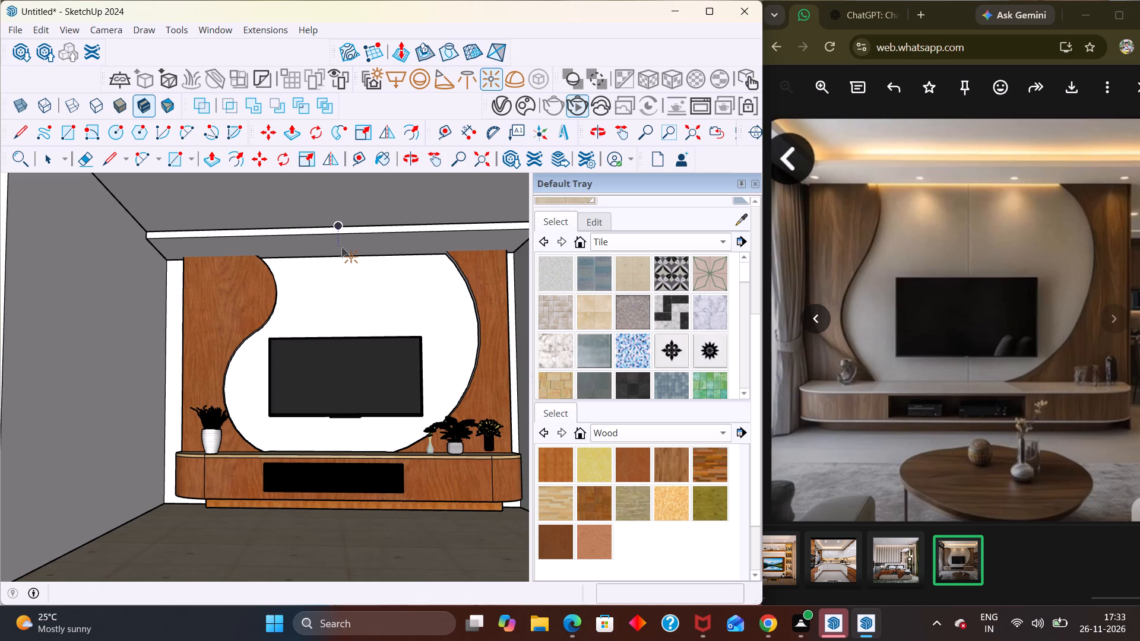
pyautogui.click(337, 229)
pyautogui.moveTo(330, 249); pyautogui.dragTo(329, 256)
# Place two omni lights at the dropped strip's right end, above and on the right-hand wood panel.
pyautogui.scroll(-3, 349, 245)
pyautogui.scroll(1, 352, 252)
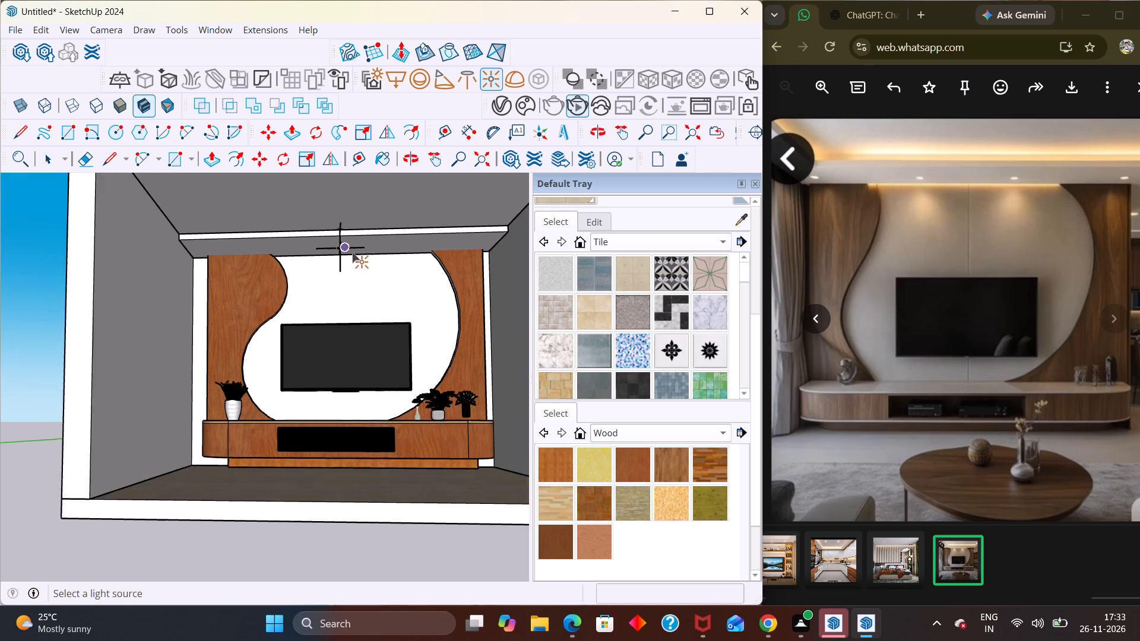
pyautogui.moveTo(352, 252); pyautogui.dragTo(231, 310, button='middle')
pyautogui.scroll(3, 272, 245)
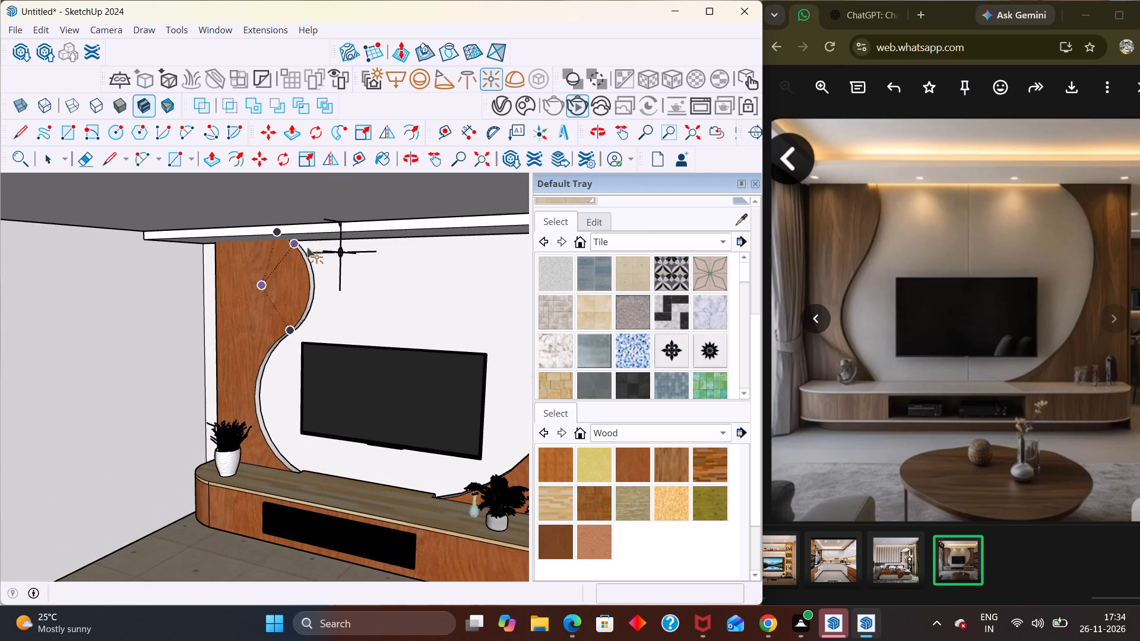
pyautogui.moveTo(355, 250); pyautogui.dragTo(483, 237, button='middle')
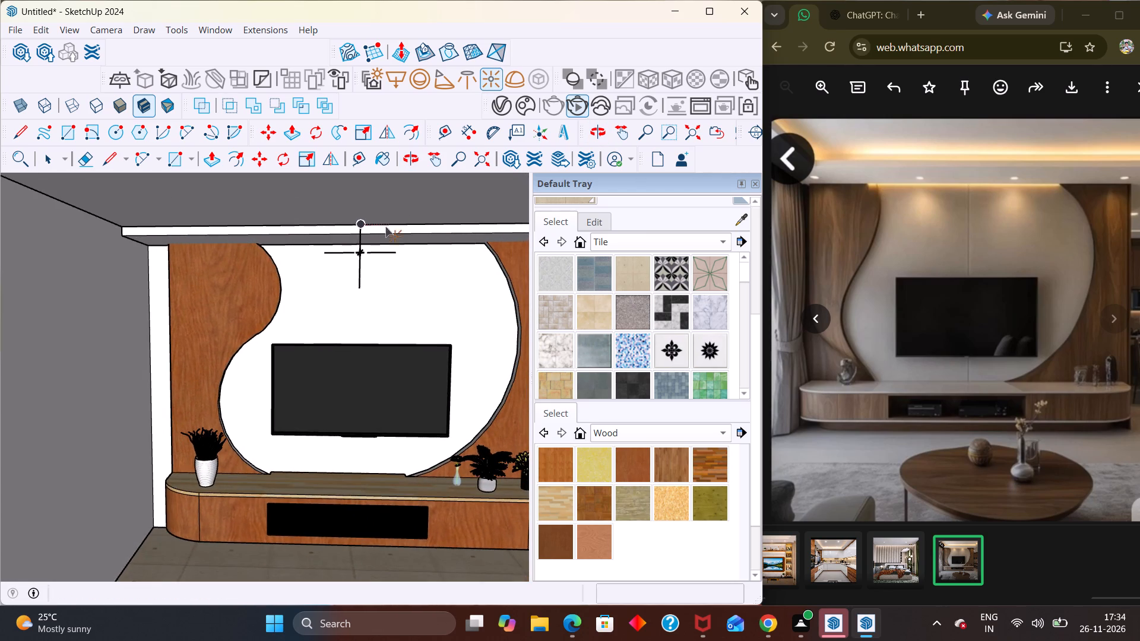
pyautogui.scroll(-5, 389, 220)
pyautogui.scroll(9, 378, 249)
pyautogui.click(484, 237)
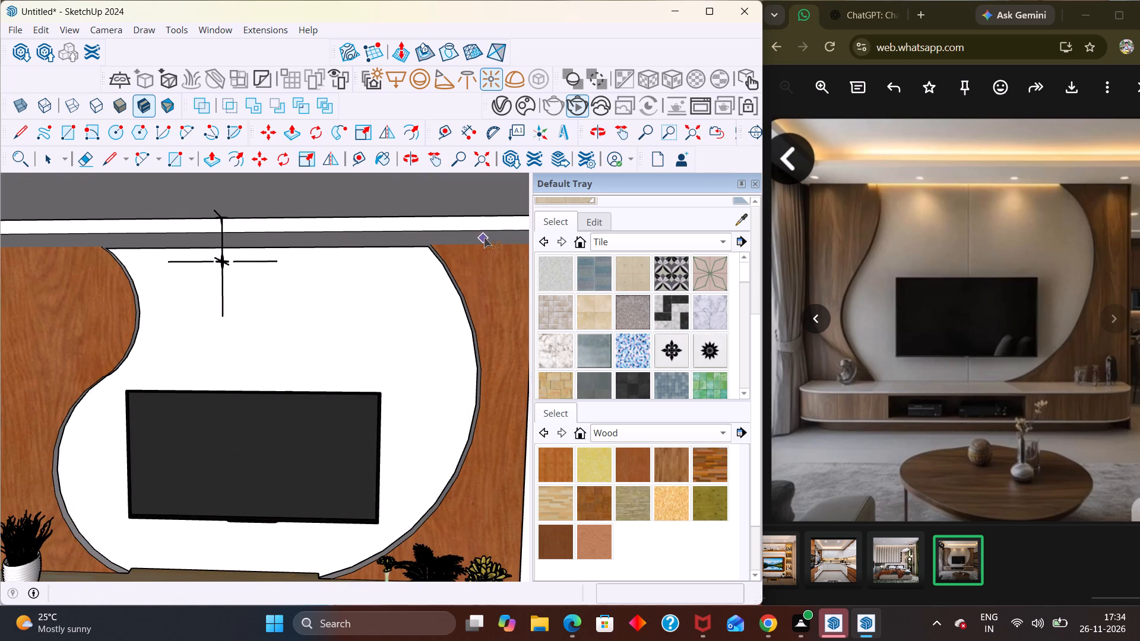
pyautogui.click(482, 278)
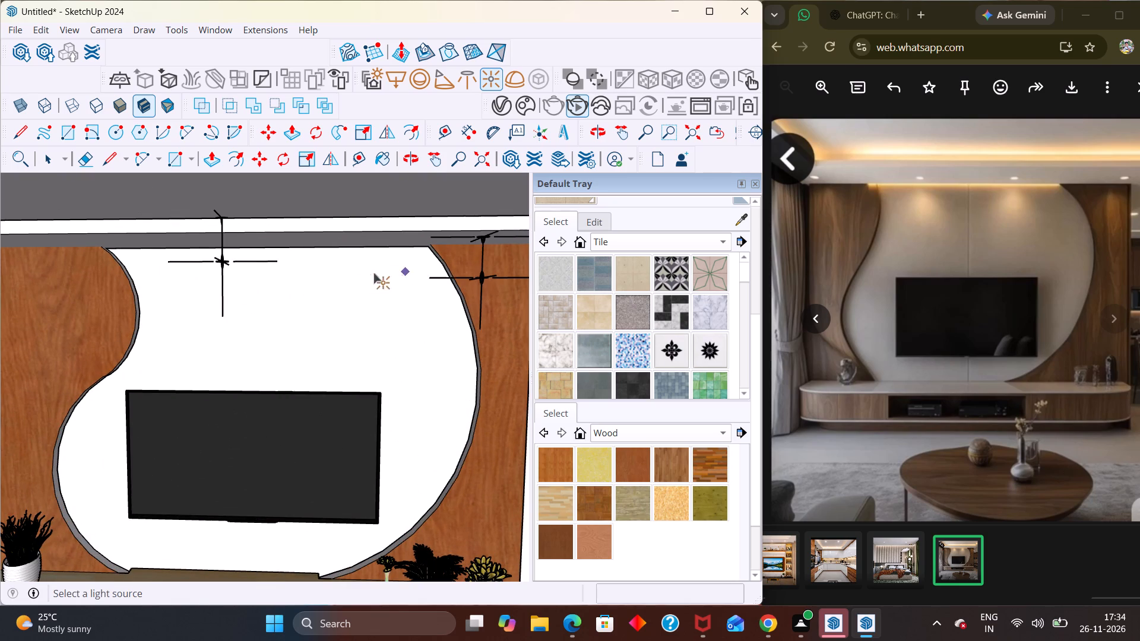
# Place an omni light on the underside of the dropped strip above the left wood panel, replacing a misplaced first attempt.
pyautogui.scroll(-5, 508, 272)
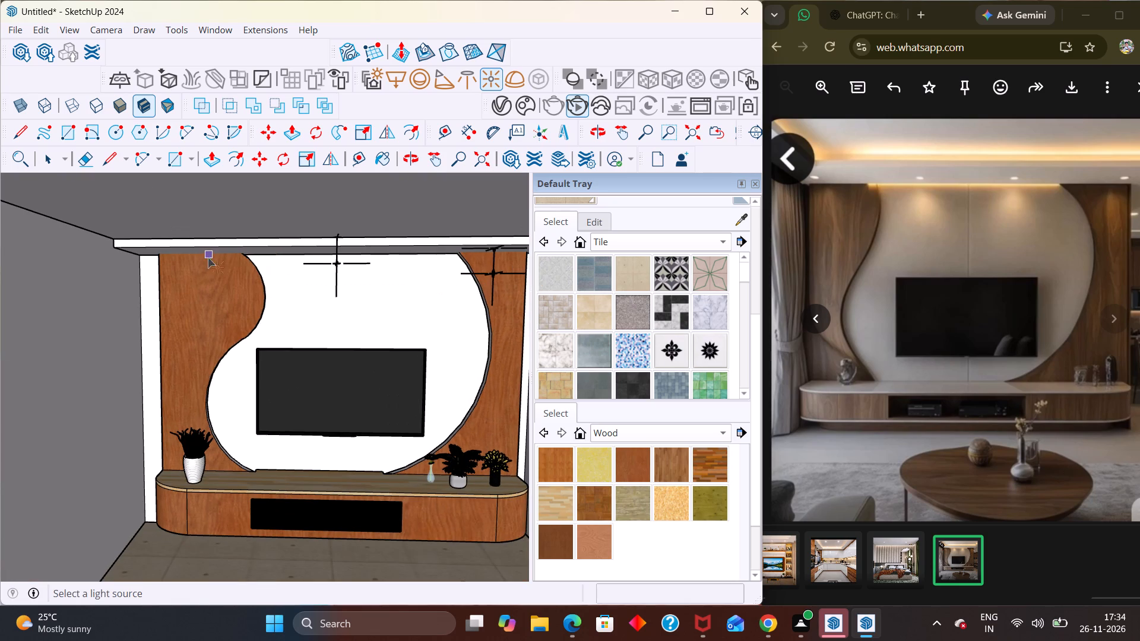
pyautogui.click(186, 256)
pyautogui.scroll(-5, 275, 218)
pyautogui.moveTo(353, 258); pyautogui.dragTo(358, 228, button='middle')
pyautogui.scroll(1, 353, 257)
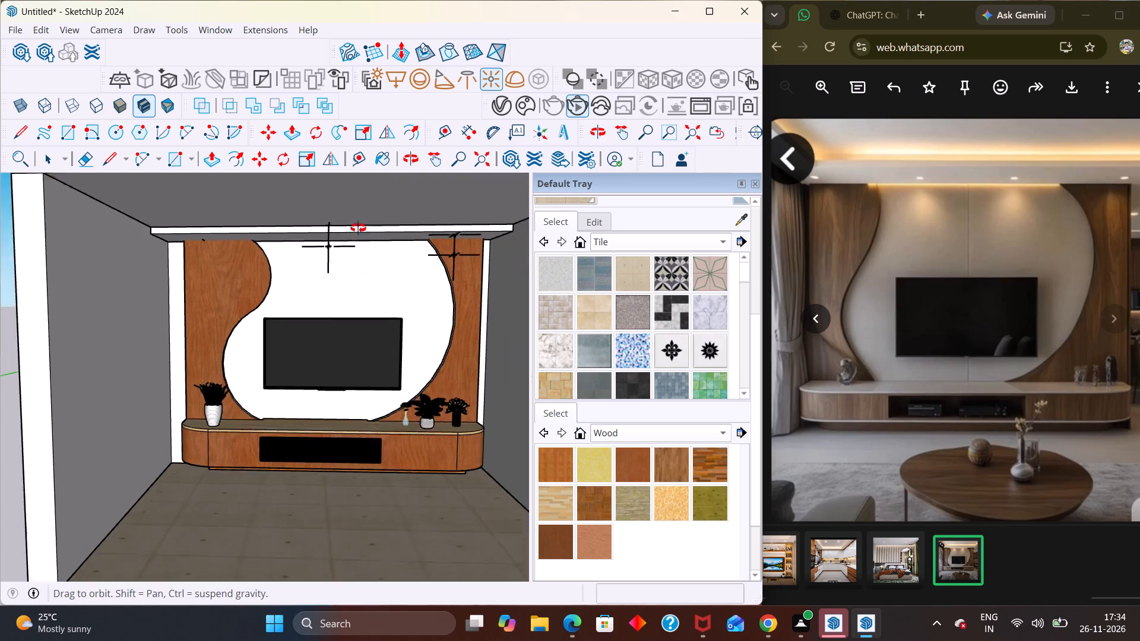
pyautogui.moveTo(358, 228); pyautogui.dragTo(373, 125, button='middle')
pyautogui.scroll(10, 358, 228)
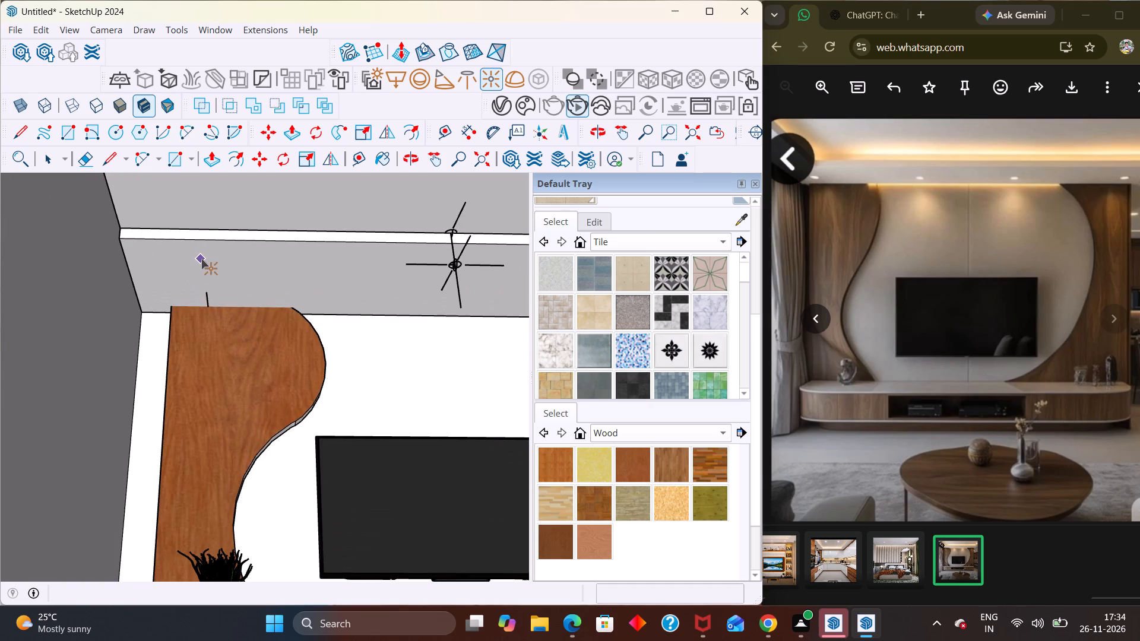
pyautogui.hotkey('ctrl', 'z')
pyautogui.click(201, 269)
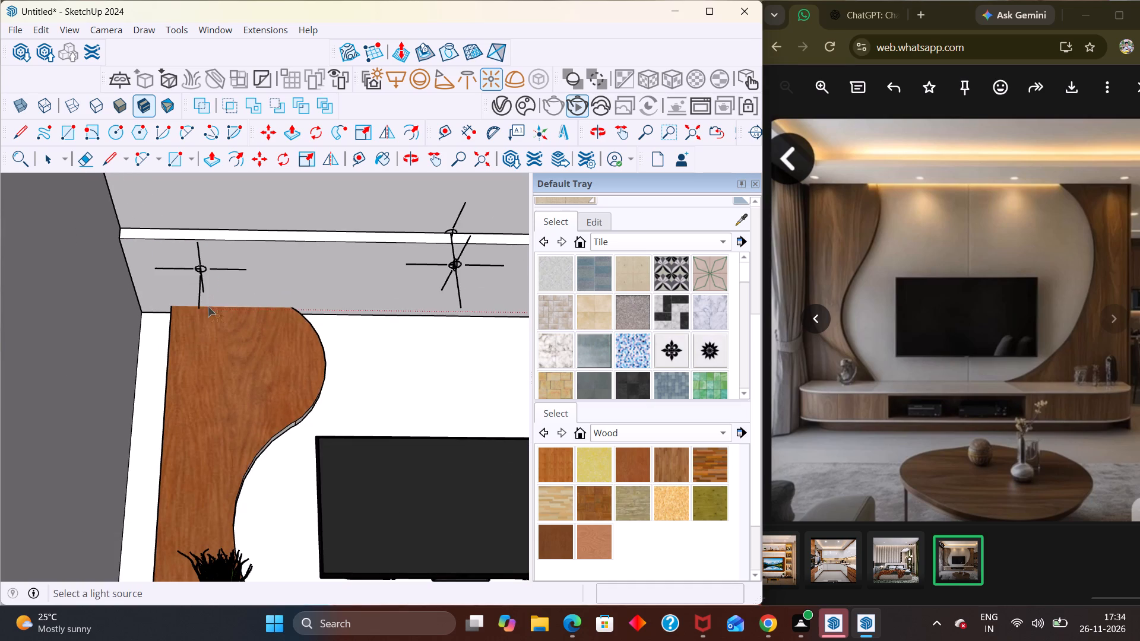
pyautogui.scroll(-11, 208, 306)
pyautogui.press('space')
# Delete the extra omni light sitting on the upper part of the right wood panel.
pyautogui.scroll(3, 328, 302)
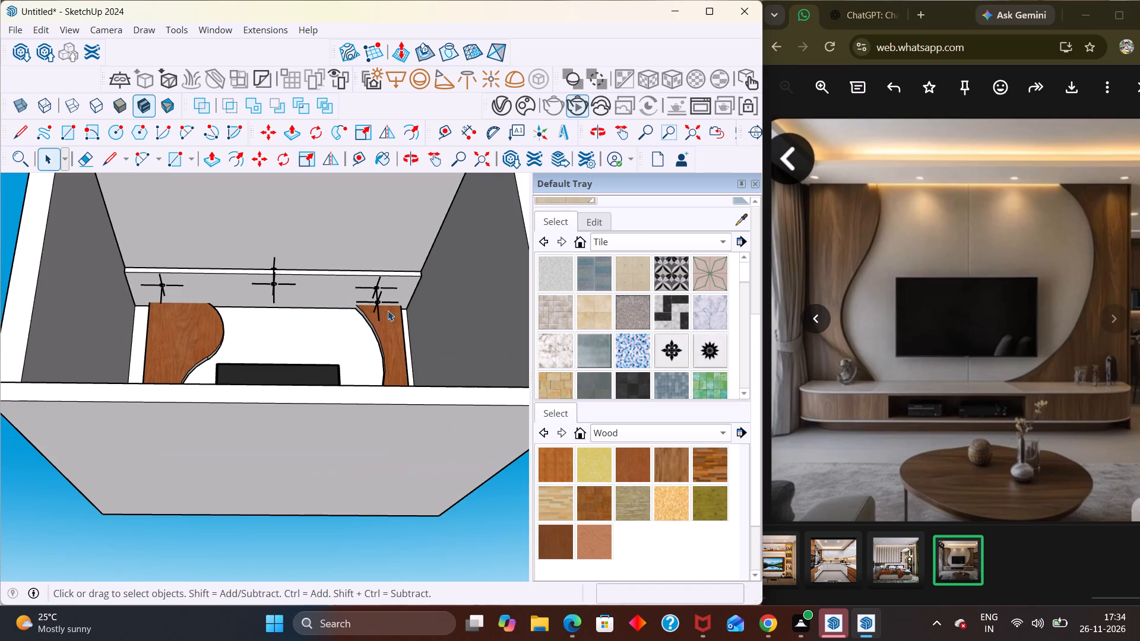
pyautogui.click(374, 307)
pyautogui.scroll(4, 376, 307)
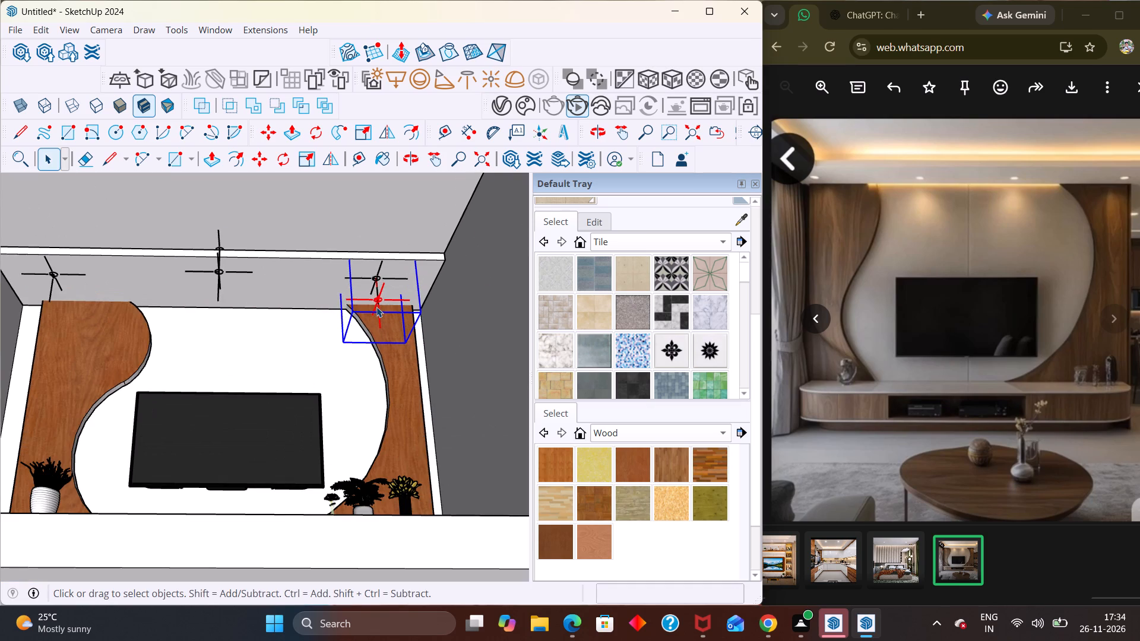
pyautogui.press('Delete')
# Restart the V-Ray interactive render with the whole room framed from the front.
pyautogui.scroll(-10, 346, 316)
pyautogui.moveTo(334, 349); pyautogui.dragTo(328, 400, button='middle')
pyautogui.moveTo(328, 396); pyautogui.dragTo(313, 314, button='middle')
pyautogui.scroll(3, 320, 351)
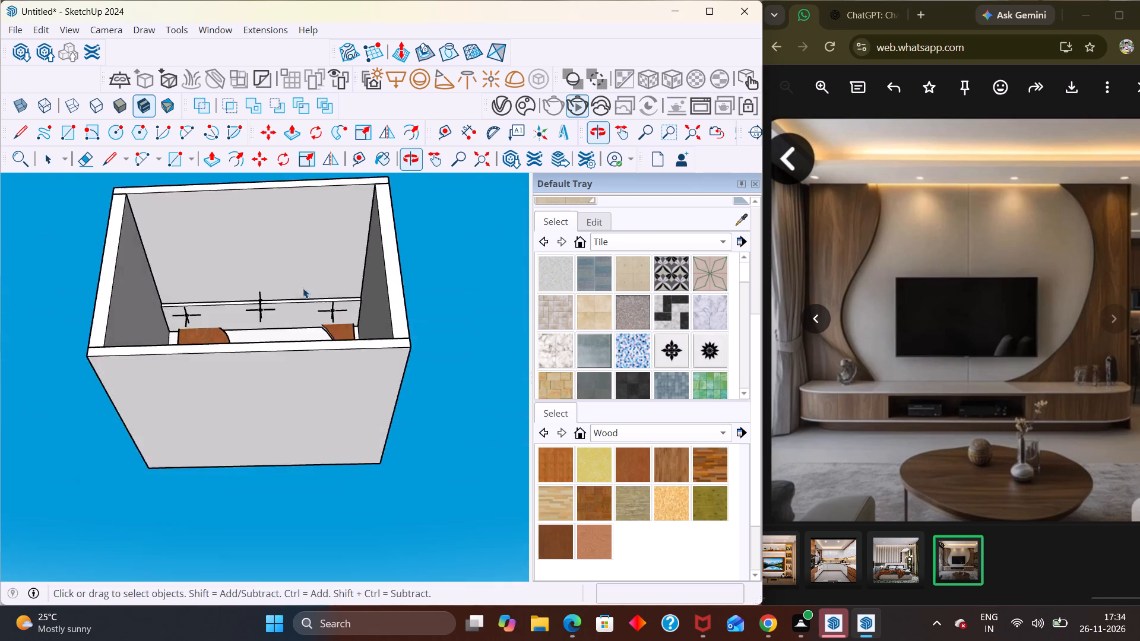
pyautogui.scroll(6, 303, 288)
pyautogui.moveTo(313, 297); pyautogui.dragTo(335, 374, button='middle')
pyautogui.click(577, 101)
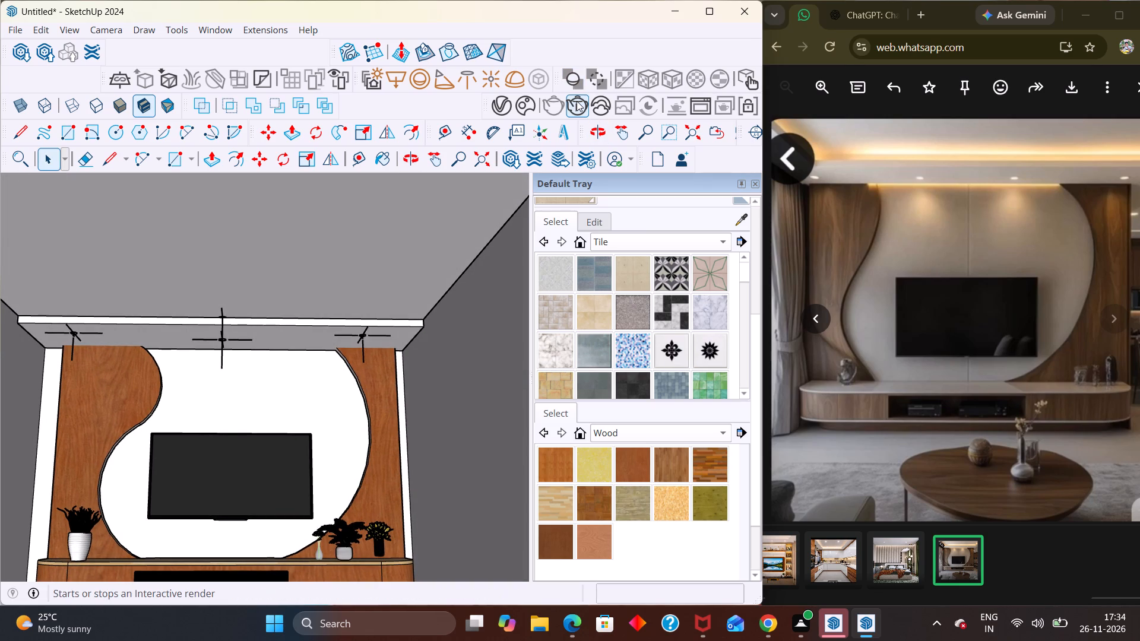
pyautogui.scroll(-3, 503, 316)
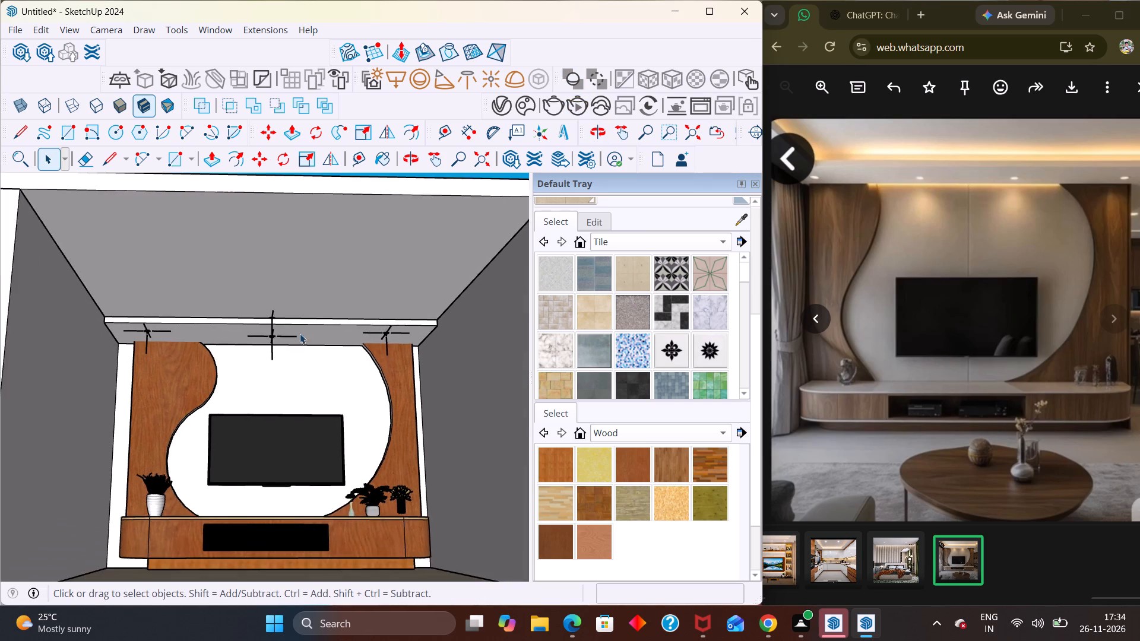
pyautogui.scroll(-2, 300, 334)
pyautogui.moveTo(262, 358); pyautogui.dragTo(273, 410, button='middle')
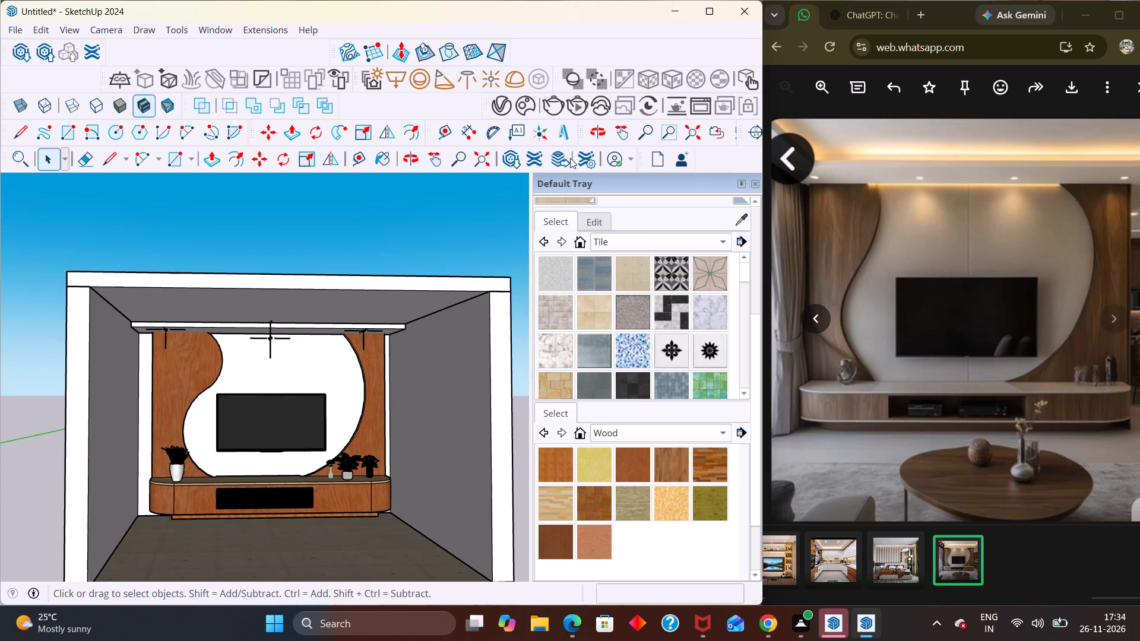
pyautogui.click(580, 114)
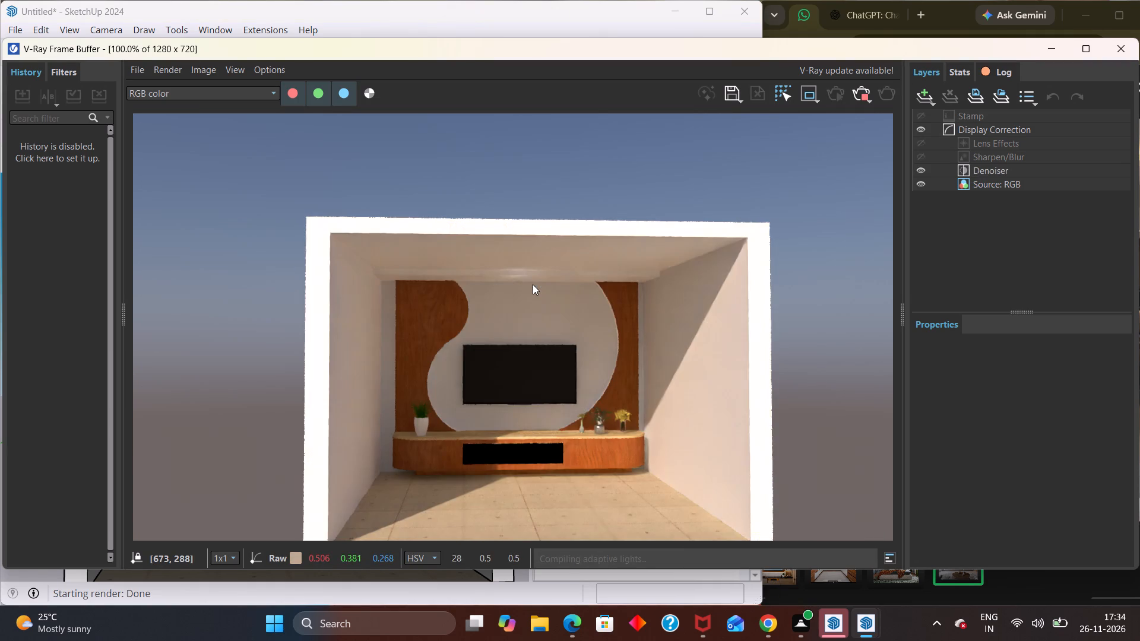
# Examine the render of the TV wall, ceiling strip lighting, console and floor, both overall and up close.
pyautogui.scroll(3, 503, 298)
pyautogui.scroll(-4, 503, 298)
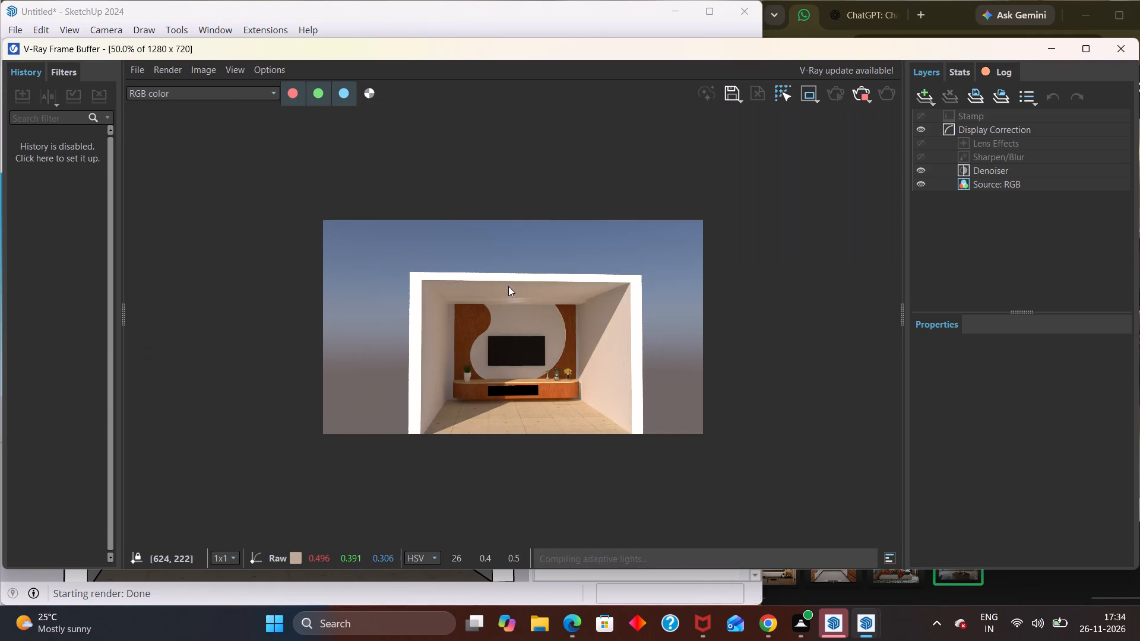
pyautogui.middleClick(516, 412)
pyautogui.scroll(2, 516, 410)
pyautogui.scroll(-1, 531, 381)
pyautogui.scroll(1, 533, 382)
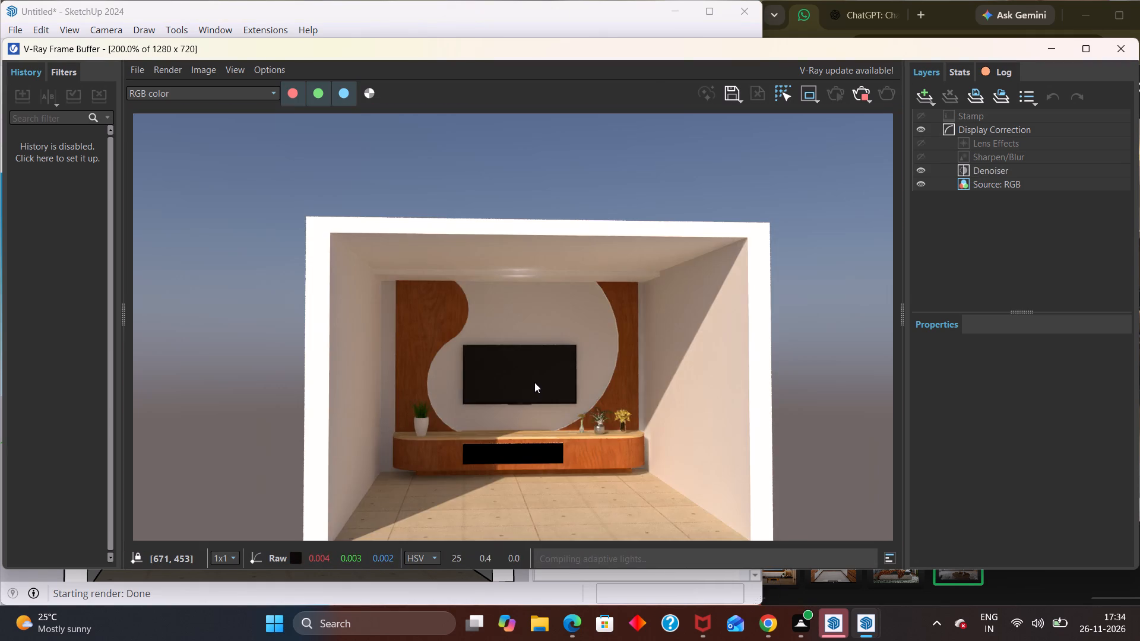
pyautogui.scroll(-1, 541, 375)
pyautogui.scroll(1, 592, 437)
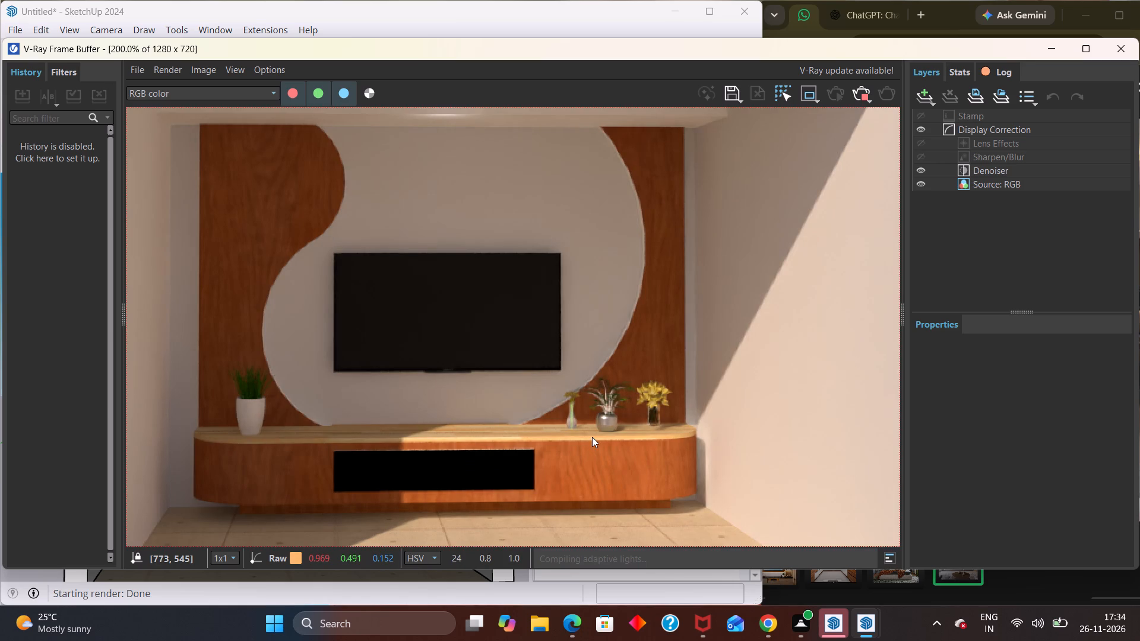
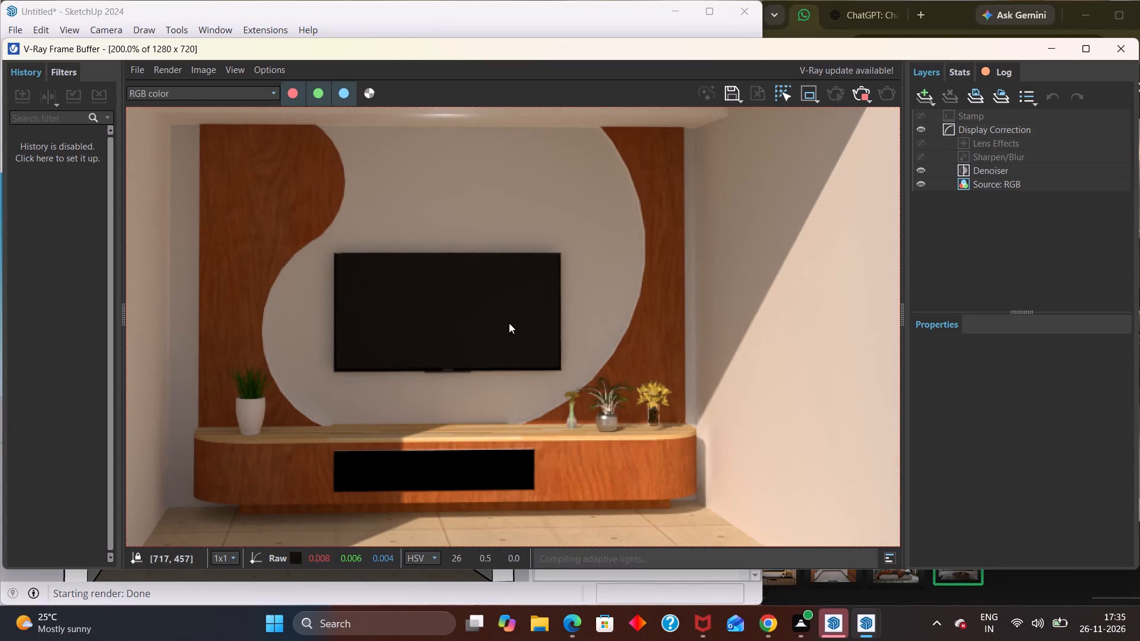
# Examine the rendered TV wall and ceiling strip close up and as a whole, and close the render window.
pyautogui.scroll(-2, 477, 297)
pyautogui.moveTo(518, 297); pyautogui.dragTo(528, 287, button='middle')
pyautogui.scroll(4, 529, 299)
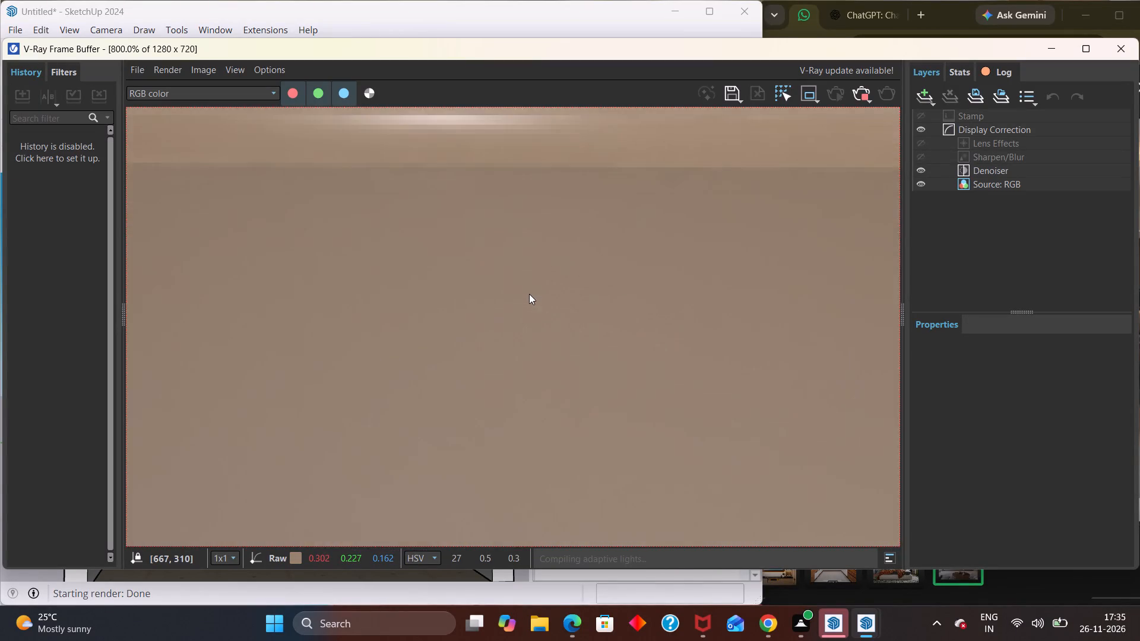
pyautogui.scroll(-4, 528, 293)
pyautogui.middleClick(531, 318)
pyautogui.scroll(3, 531, 318)
pyautogui.scroll(-3, 534, 312)
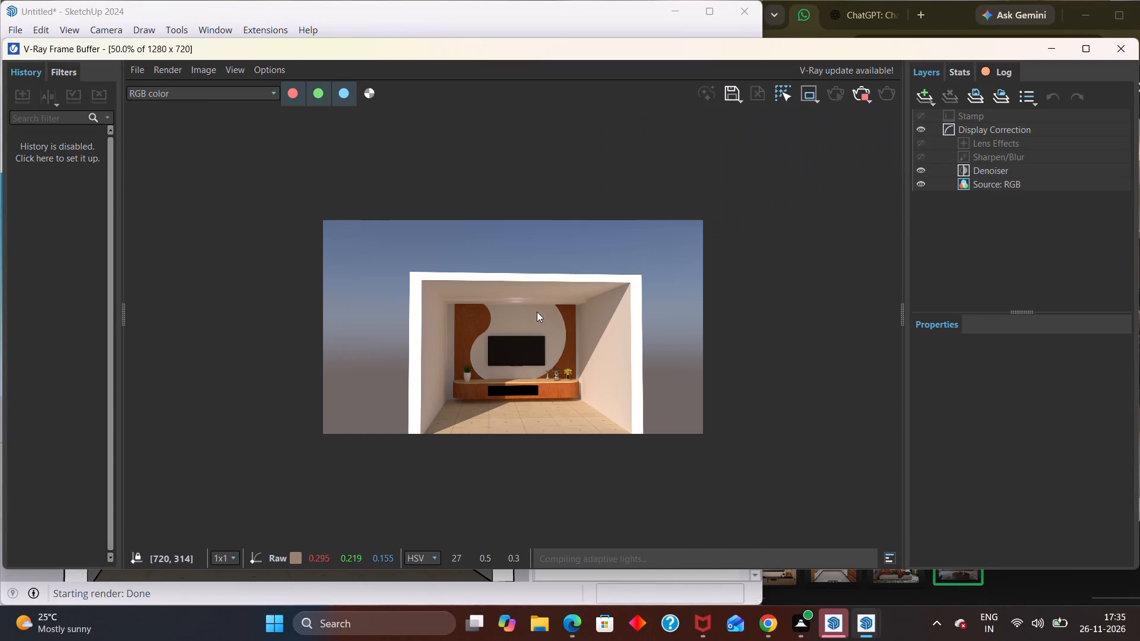
pyautogui.click(1132, 50)
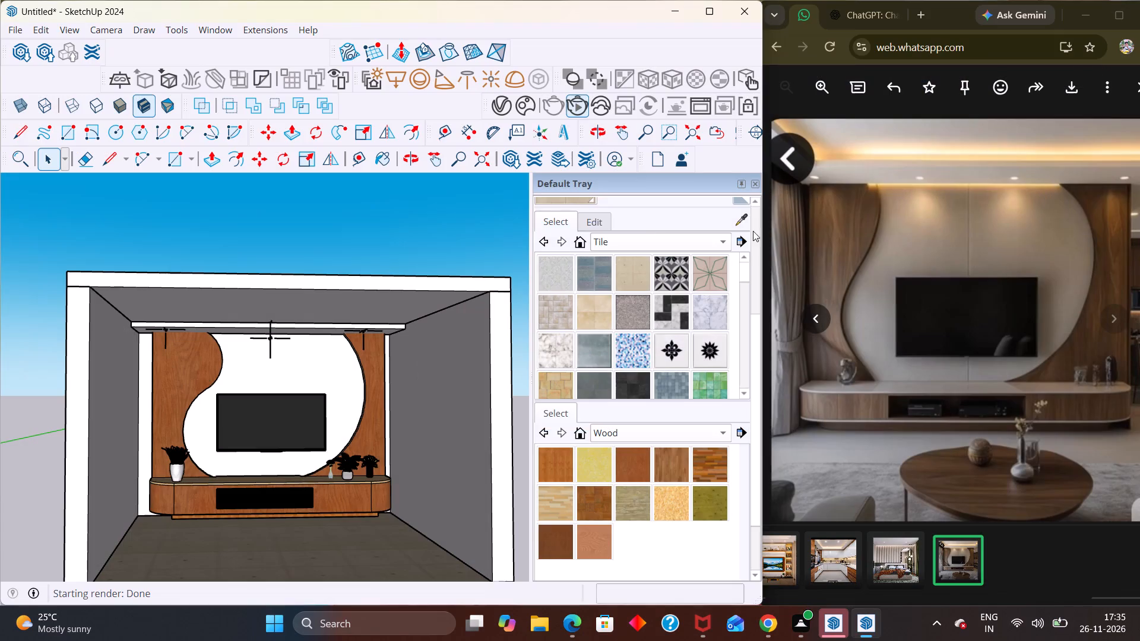
# Place a small V-Ray rectangle light on the ceiling, centred just in front of the dropped strip and facing down.
pyautogui.scroll(-3, 648, 233)
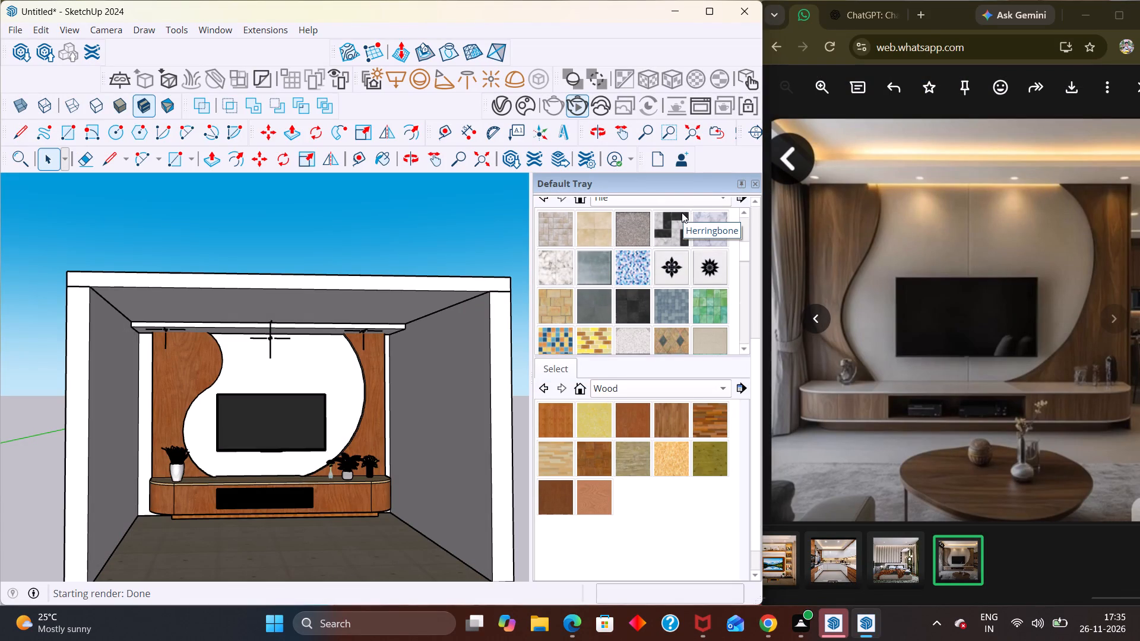
pyautogui.scroll(-2, 274, 367)
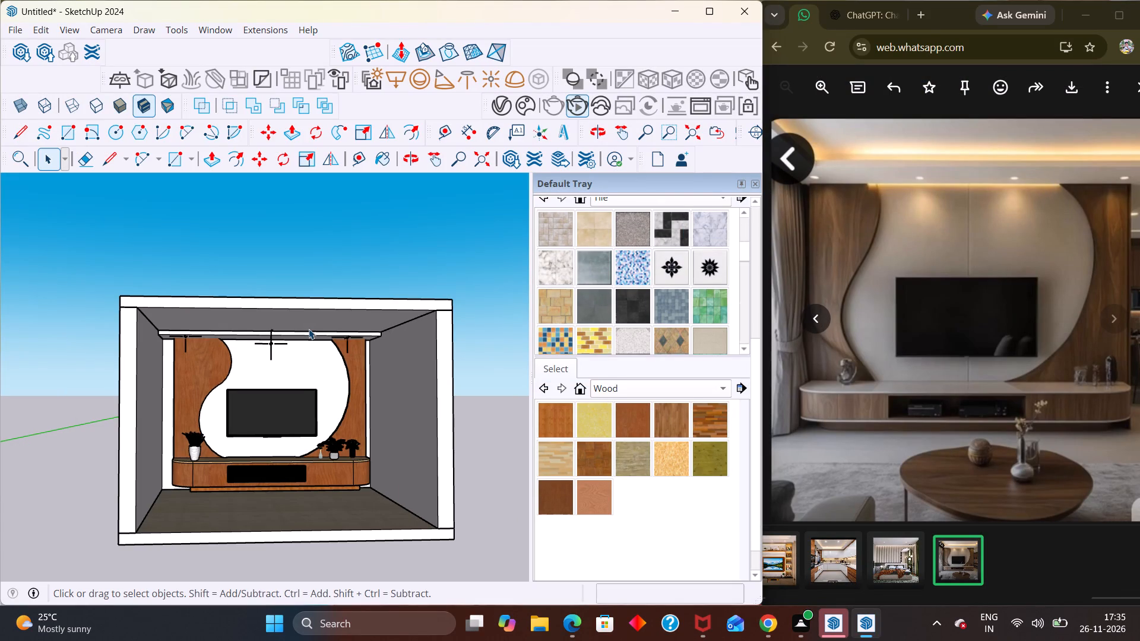
pyautogui.scroll(2, 176, 380)
pyautogui.moveTo(227, 377); pyautogui.dragTo(224, 423, button='middle')
pyautogui.moveTo(283, 403); pyautogui.dragTo(278, 392, button='middle')
pyautogui.scroll(1, 278, 392)
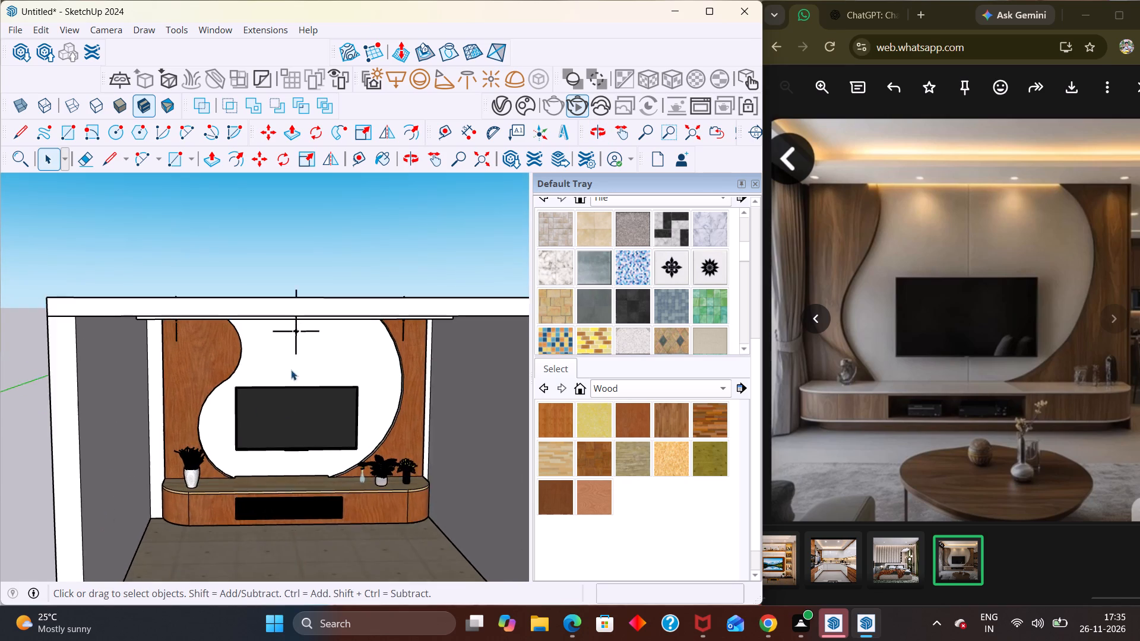
pyautogui.scroll(1, 291, 370)
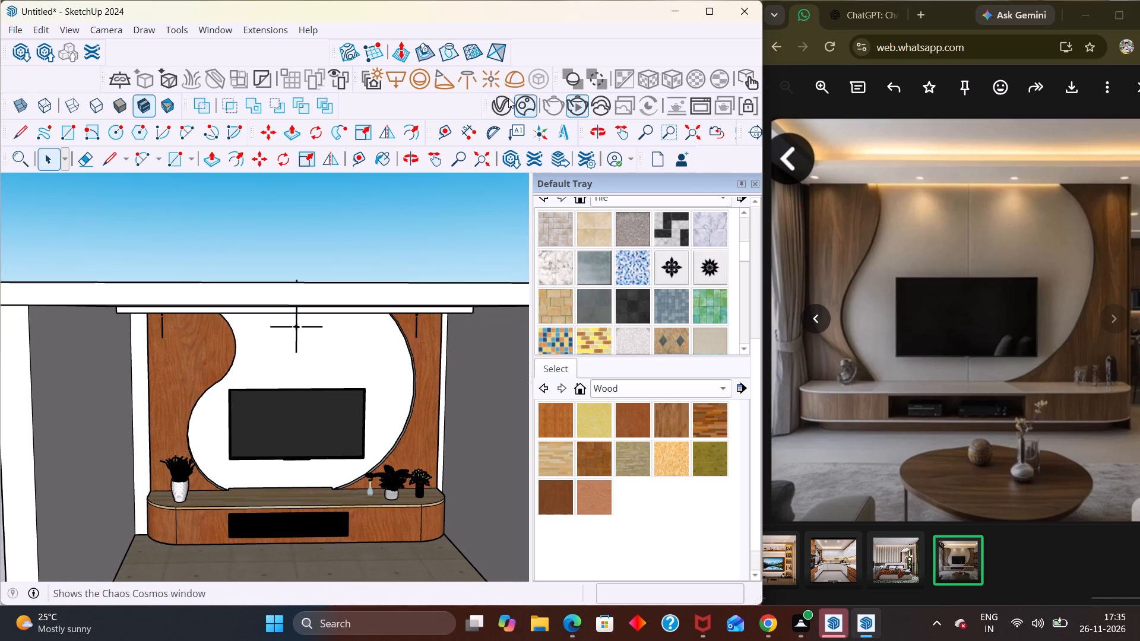
pyautogui.click(395, 80)
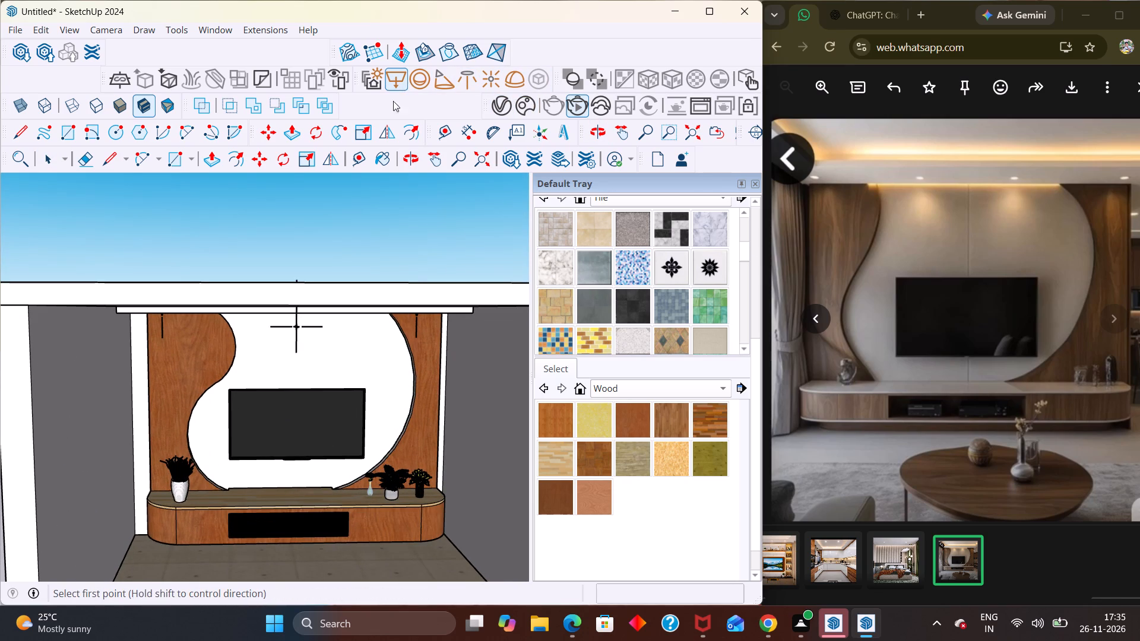
pyautogui.moveTo(398, 360); pyautogui.dragTo(372, 267, button='middle')
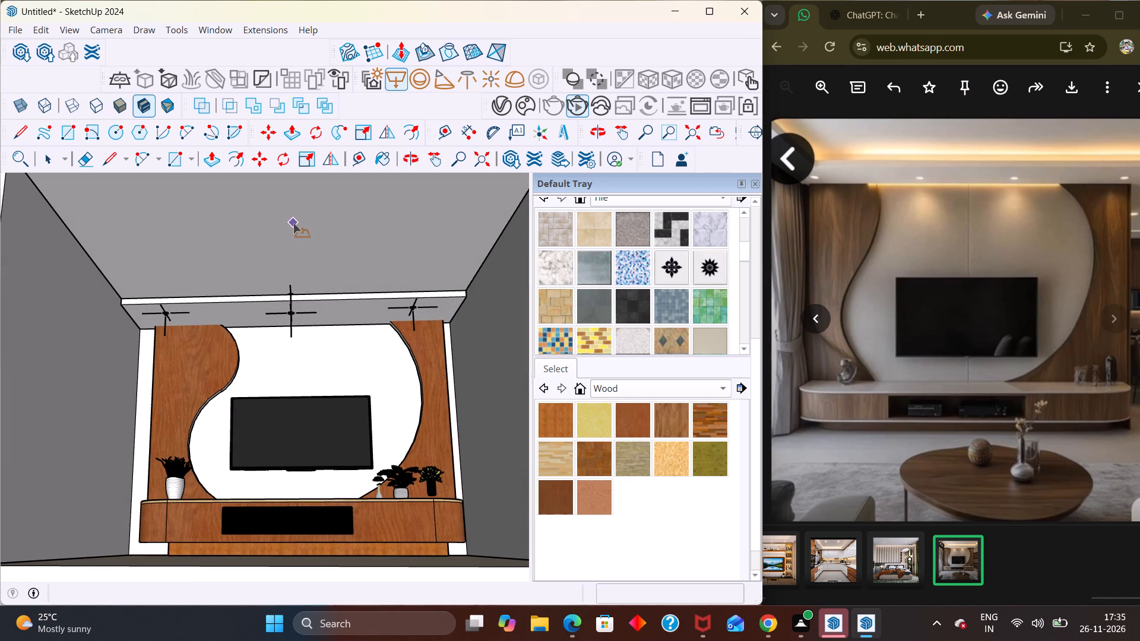
pyautogui.click(295, 230)
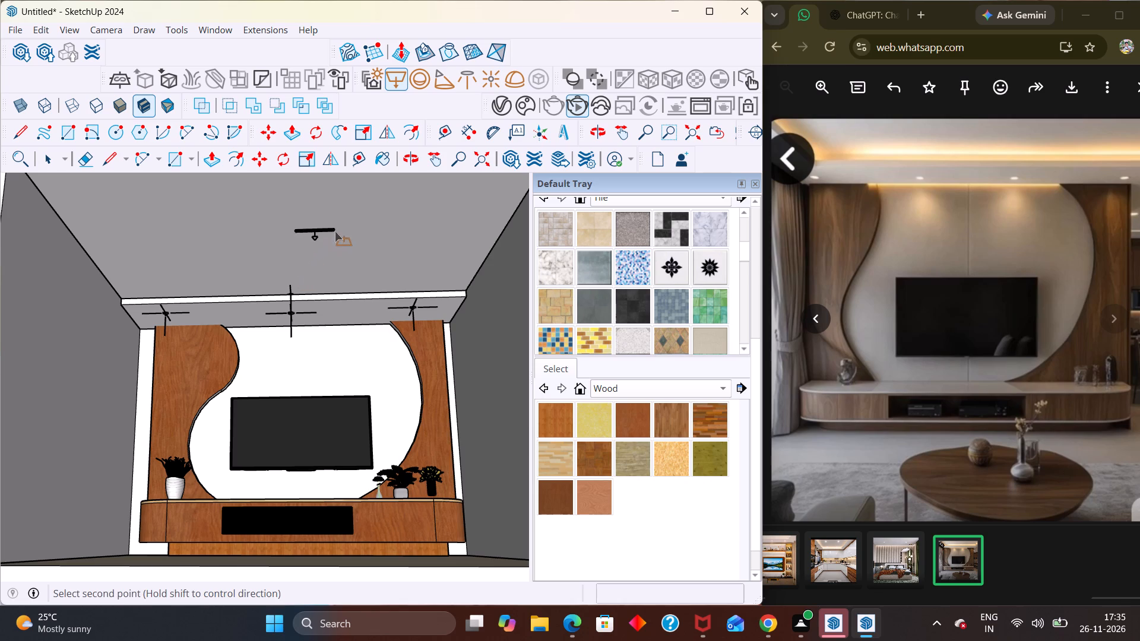
pyautogui.moveTo(328, 246); pyautogui.dragTo(332, 309, button='middle')
pyautogui.scroll(3, 325, 282)
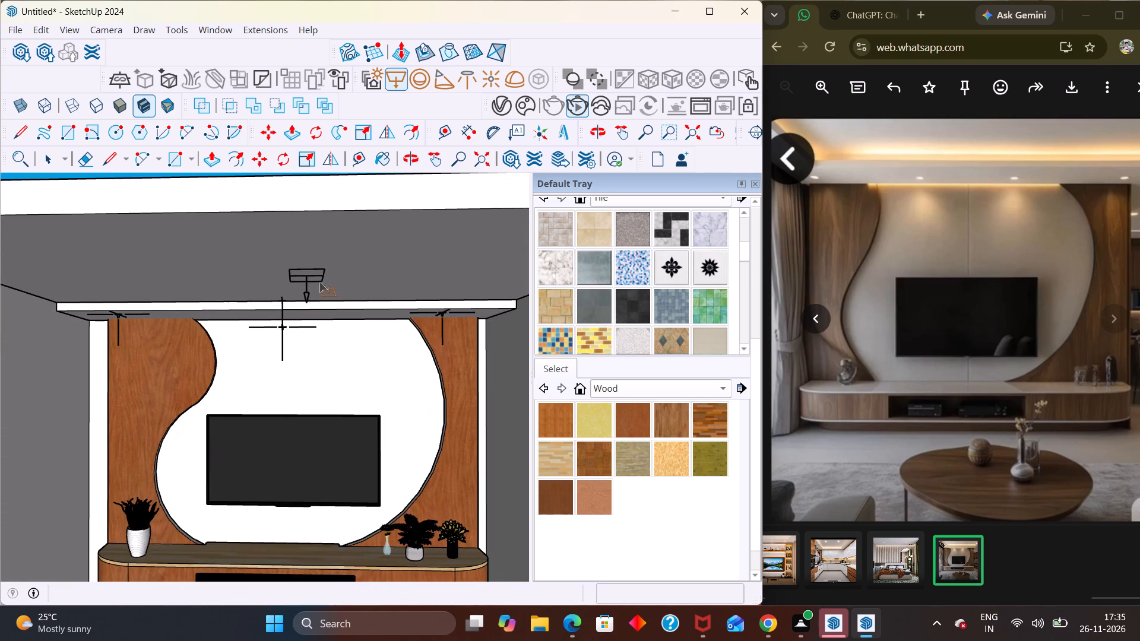
pyautogui.moveTo(318, 283); pyautogui.dragTo(317, 299, button='middle')
pyautogui.scroll(7, 317, 299)
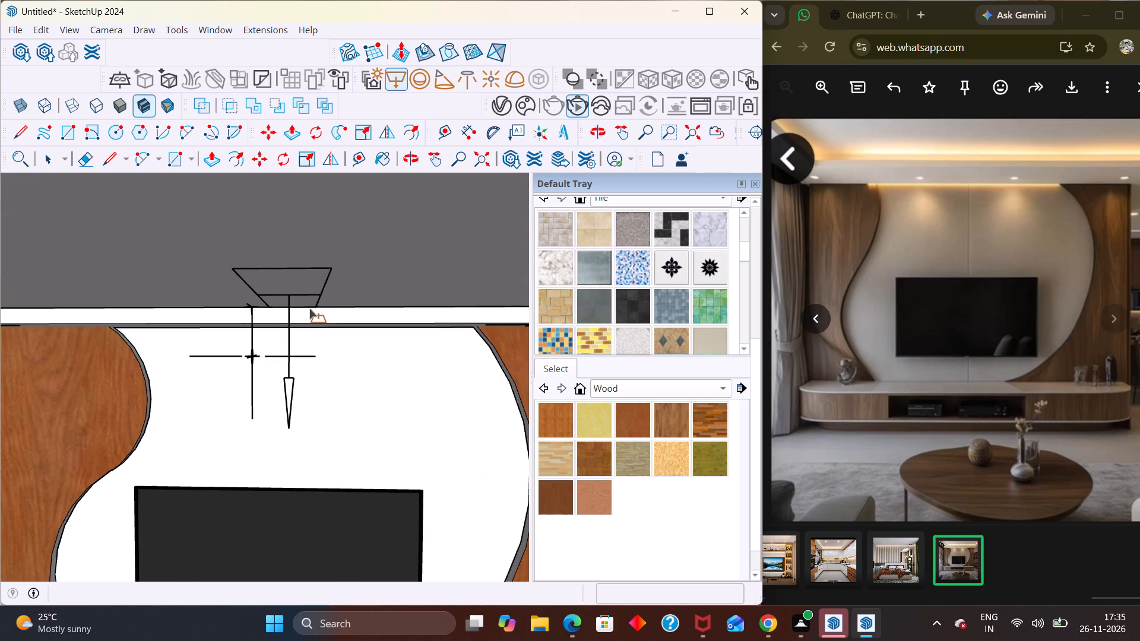
pyautogui.click(309, 308)
pyautogui.scroll(-10, 309, 308)
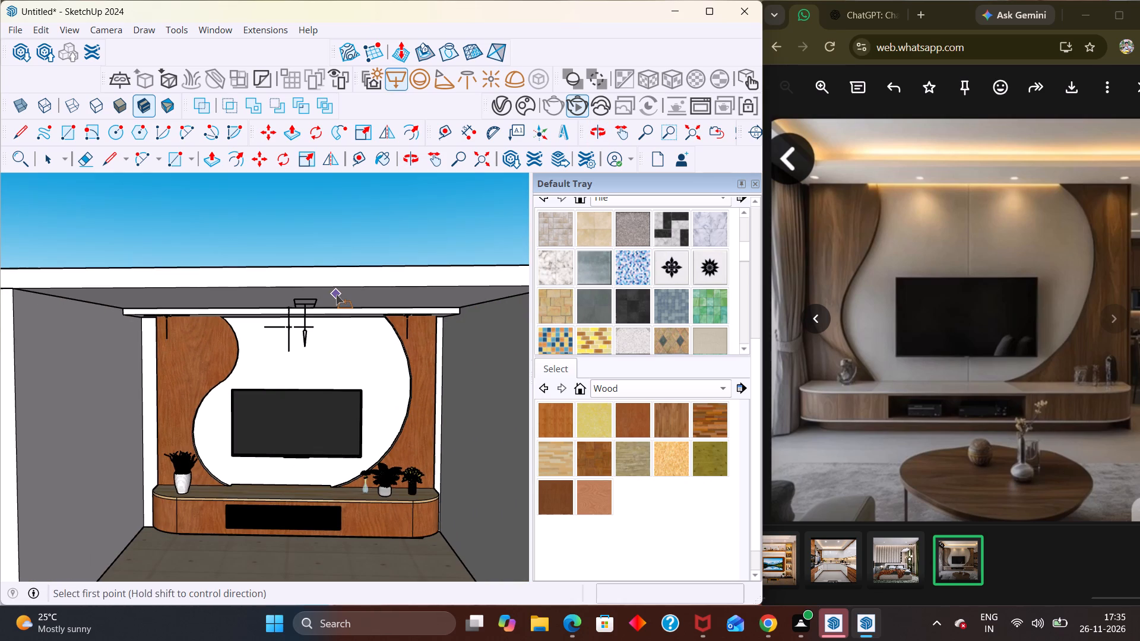
pyautogui.press('space')
# Inspect the rectangle light's position under the ceiling from the front and both sides of the room.
pyautogui.scroll(7, 329, 288)
pyautogui.scroll(2, 300, 328)
pyautogui.scroll(-15, 289, 270)
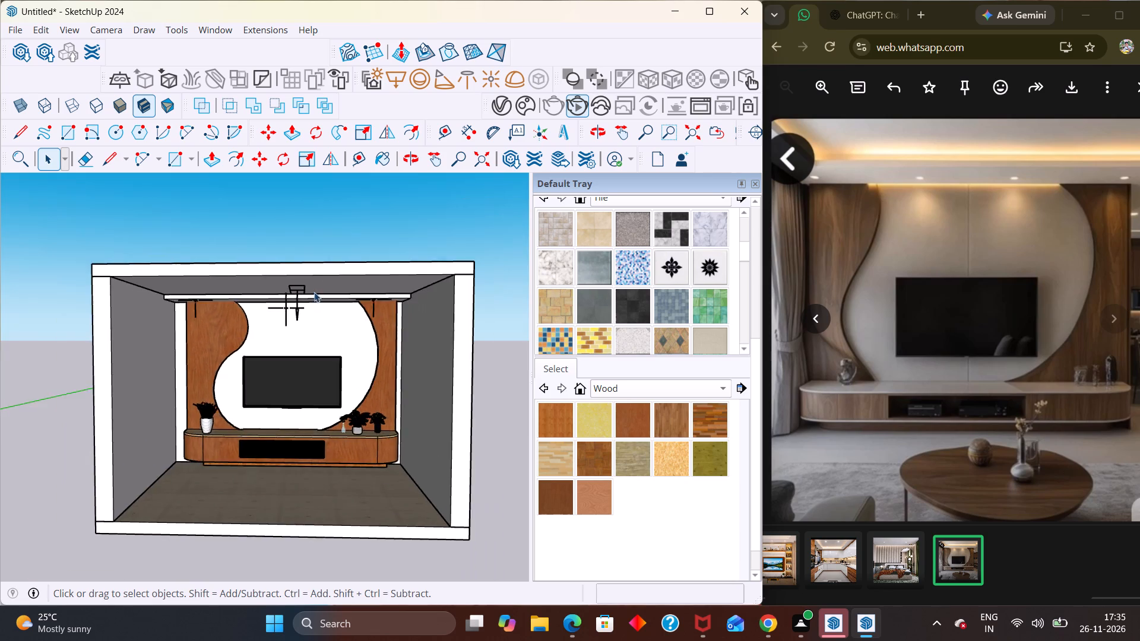
pyautogui.scroll(-4, 314, 292)
pyautogui.click(460, 387)
pyautogui.scroll(5, 277, 328)
pyautogui.moveTo(328, 316); pyautogui.dragTo(410, 327, button='middle')
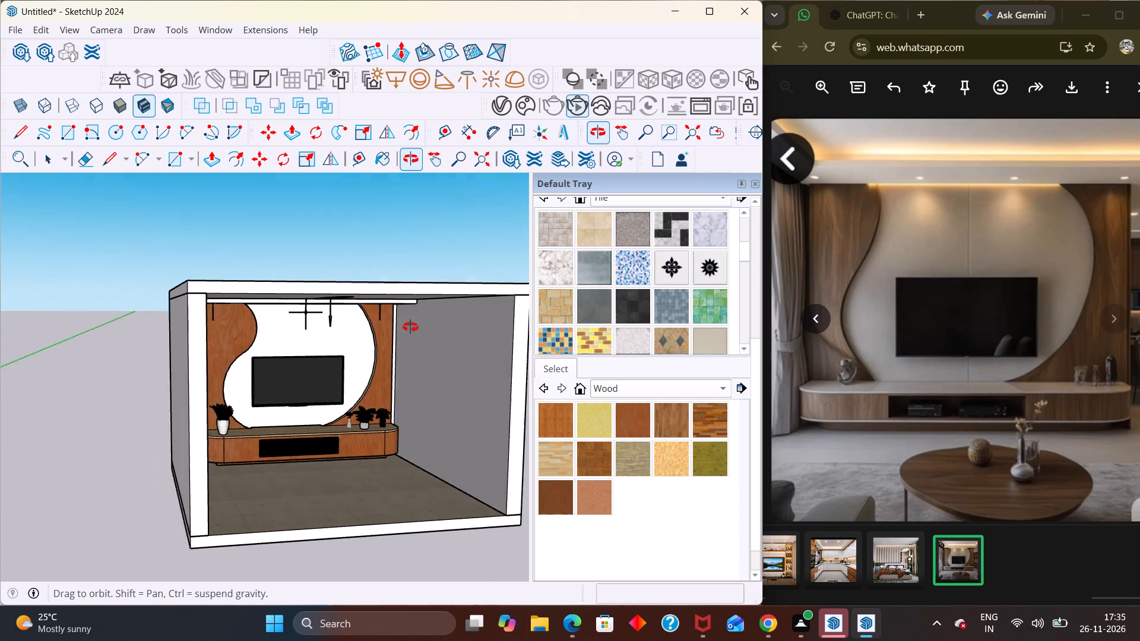
pyautogui.moveTo(410, 327); pyautogui.dragTo(145, 291, button='middle')
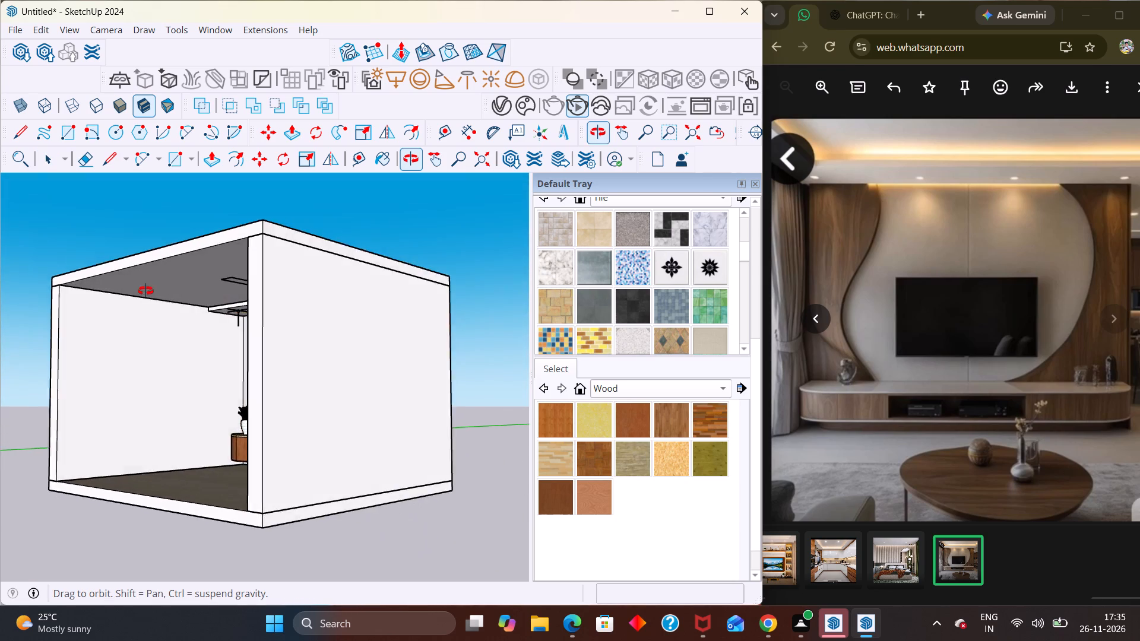
pyautogui.moveTo(145, 291); pyautogui.dragTo(233, 294, button='middle')
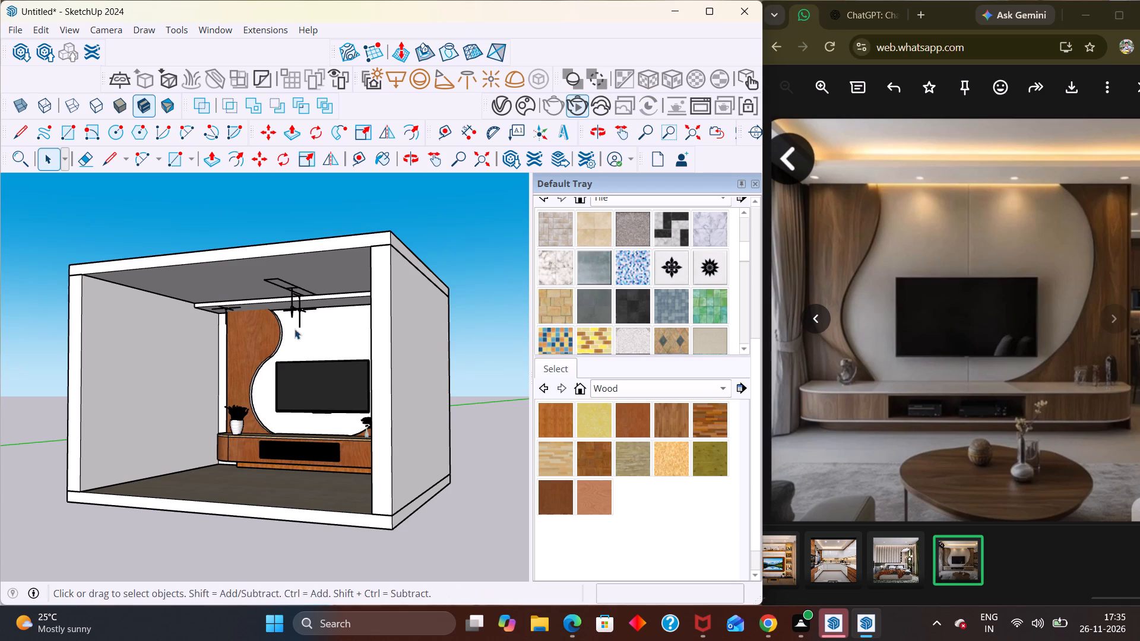
pyautogui.moveTo(325, 334); pyautogui.dragTo(525, 393, button='middle')
# Restart the V-Ray interactive render with the TV wall and ceiling light framed from the front.
pyautogui.click(572, 112)
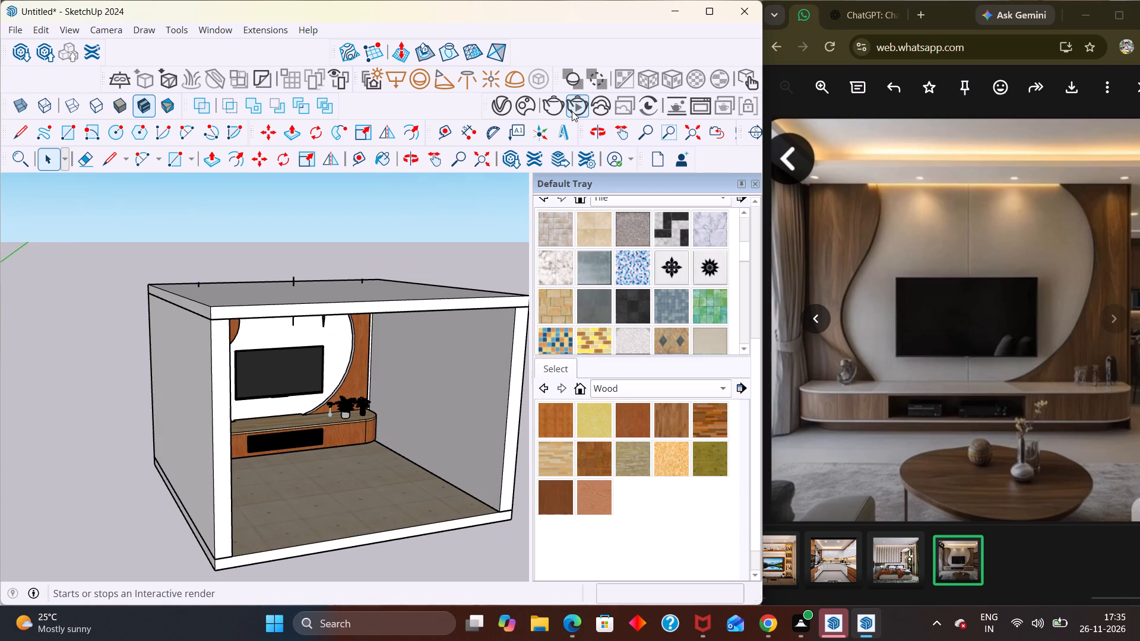
pyautogui.moveTo(413, 383); pyautogui.dragTo(313, 341, button='middle')
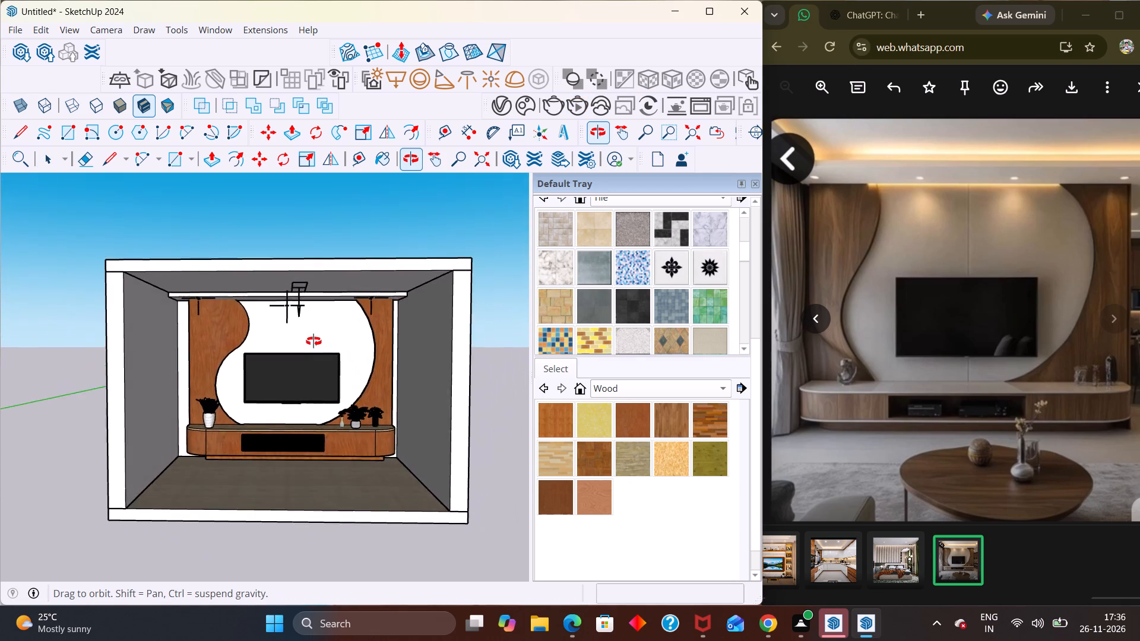
pyautogui.moveTo(313, 341); pyautogui.dragTo(316, 320, button='middle')
pyautogui.scroll(3, 315, 325)
pyautogui.moveTo(316, 321); pyautogui.dragTo(316, 339, button='middle')
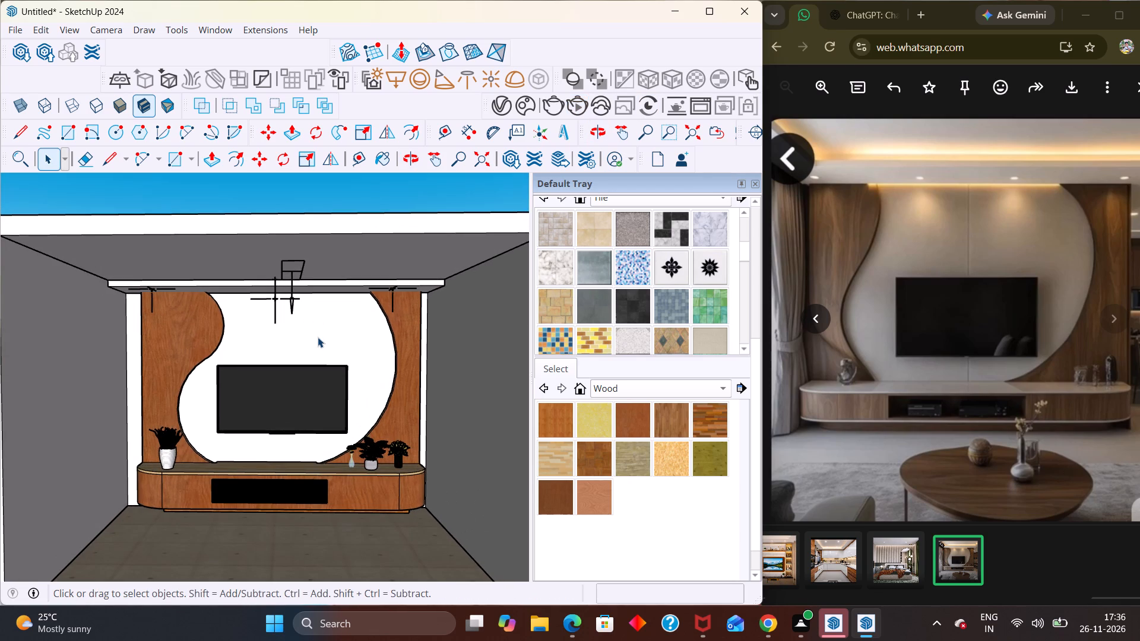
pyautogui.click(578, 108)
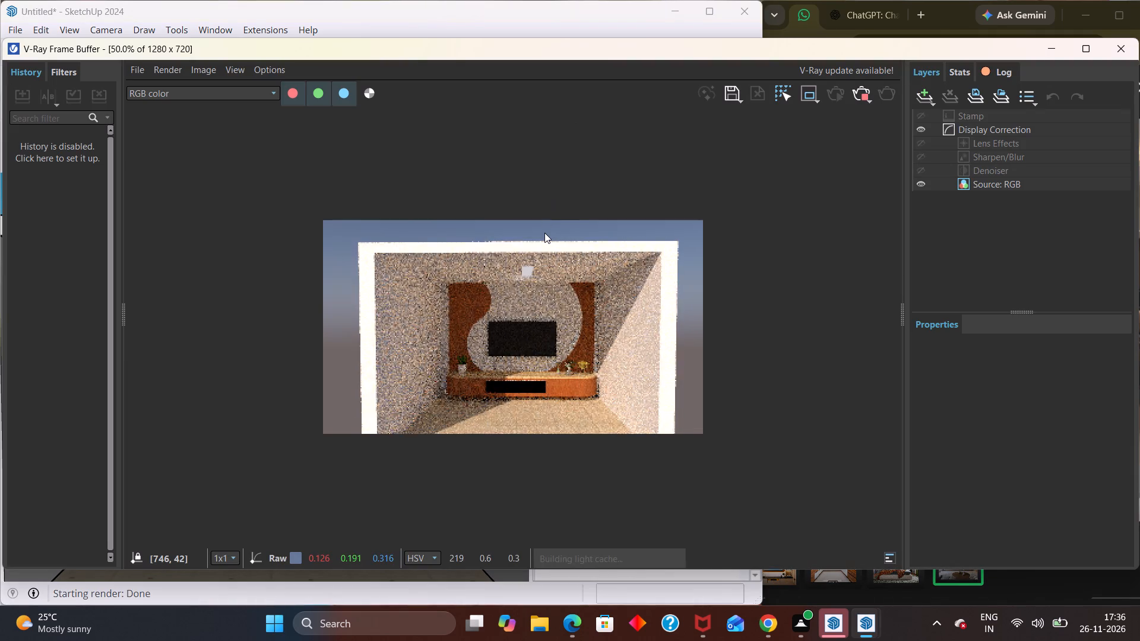
# Examine the render for the ceiling rectangle light, TV wall and console decor, and close the render window.
pyautogui.scroll(3, 533, 294)
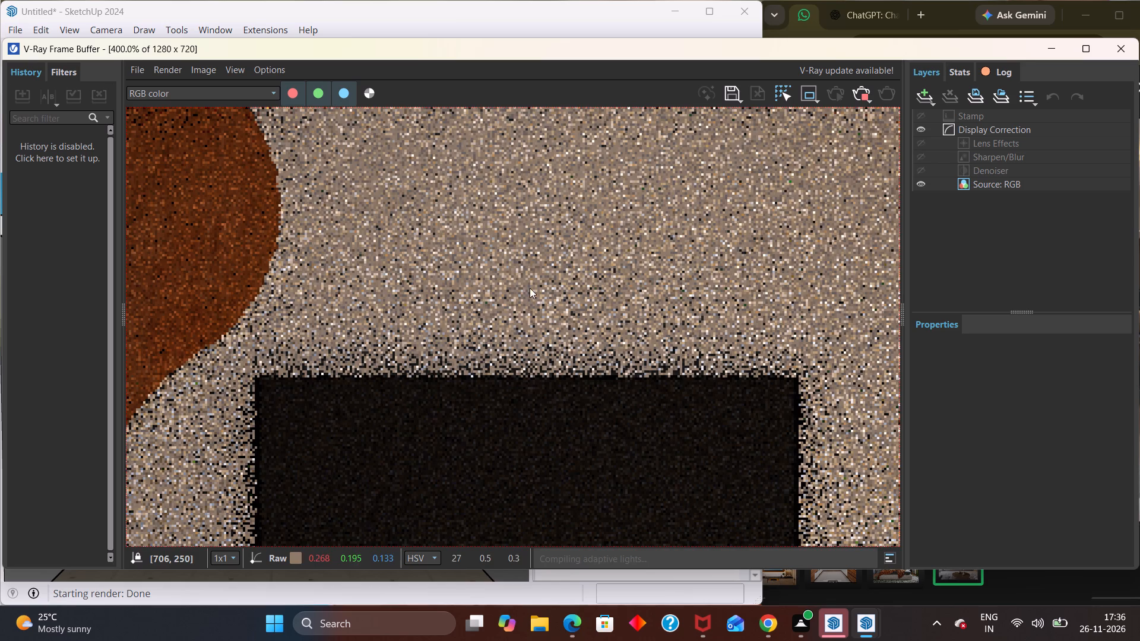
pyautogui.scroll(-3, 524, 271)
pyautogui.moveTo(524, 271); pyautogui.dragTo(528, 246, button='middle')
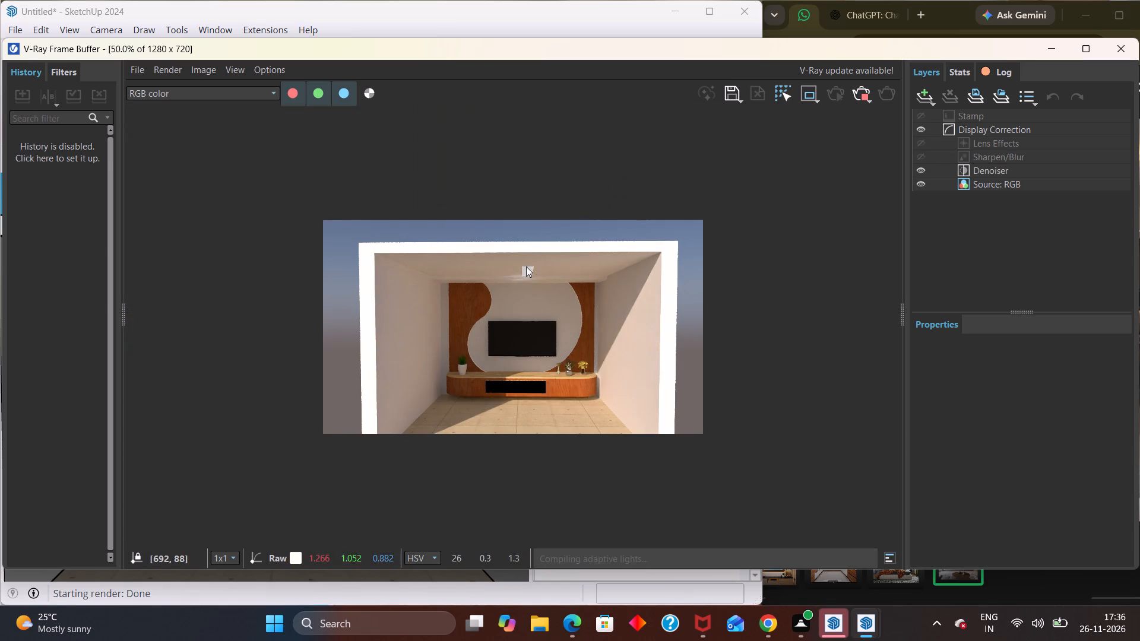
pyautogui.moveTo(519, 293); pyautogui.dragTo(517, 282, button='middle')
pyautogui.scroll(3, 519, 293)
pyautogui.scroll(-2, 537, 297)
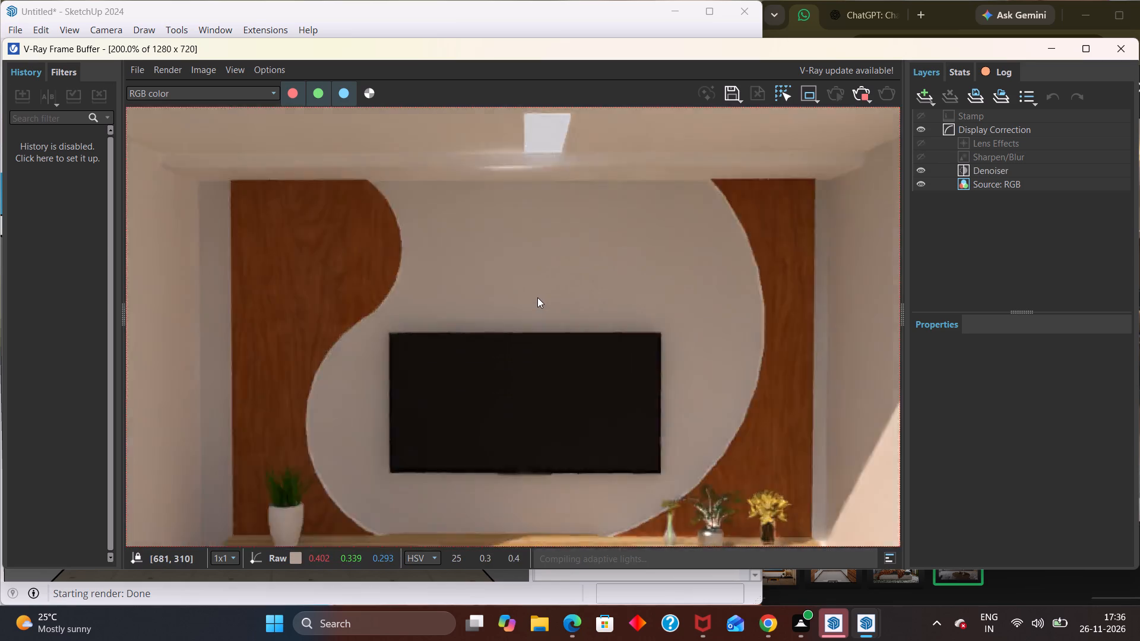
pyautogui.scroll(-1, 537, 297)
pyautogui.scroll(7, 587, 419)
pyautogui.scroll(-4, 566, 355)
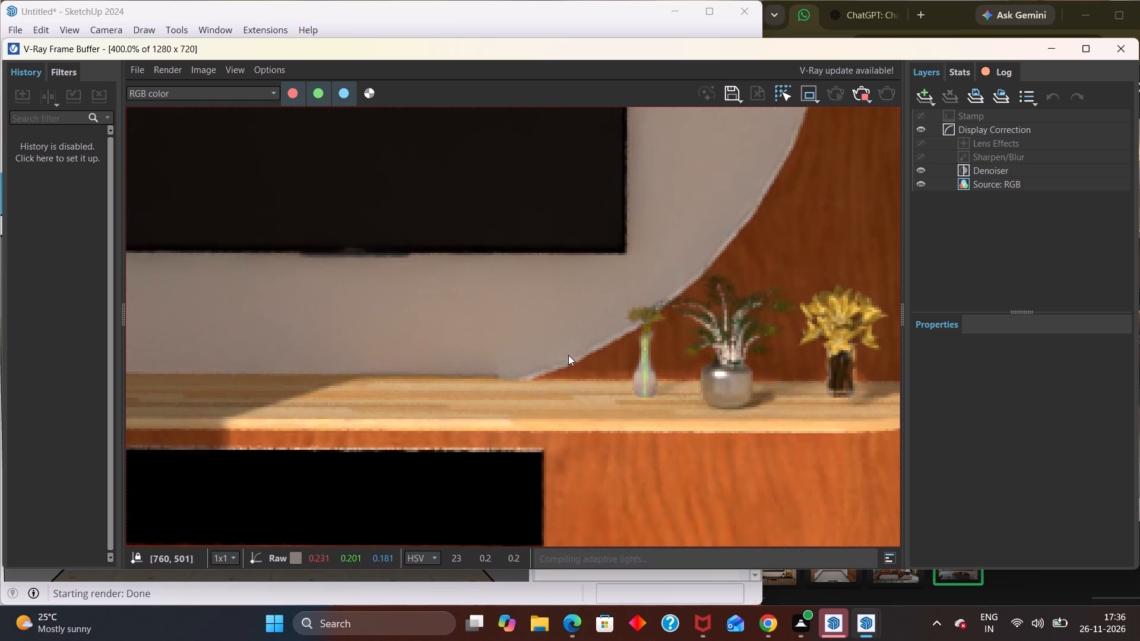
pyautogui.scroll(-3, 569, 355)
pyautogui.moveTo(502, 306); pyautogui.dragTo(506, 297, button='middle')
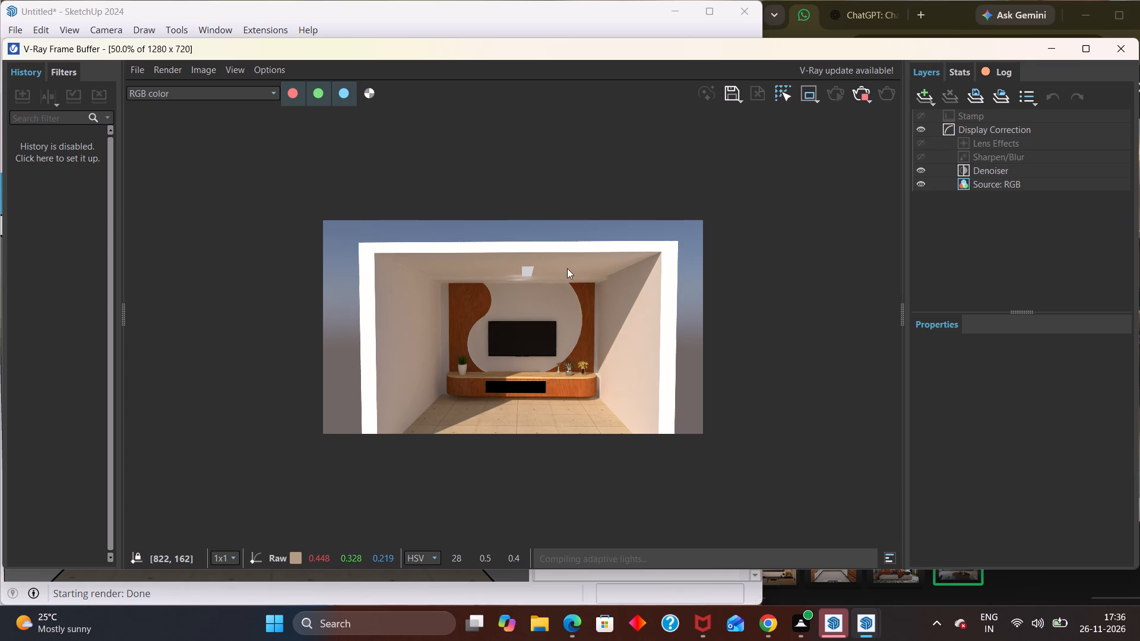
pyautogui.scroll(3, 567, 268)
pyautogui.scroll(-4, 567, 268)
pyautogui.click(1117, 44)
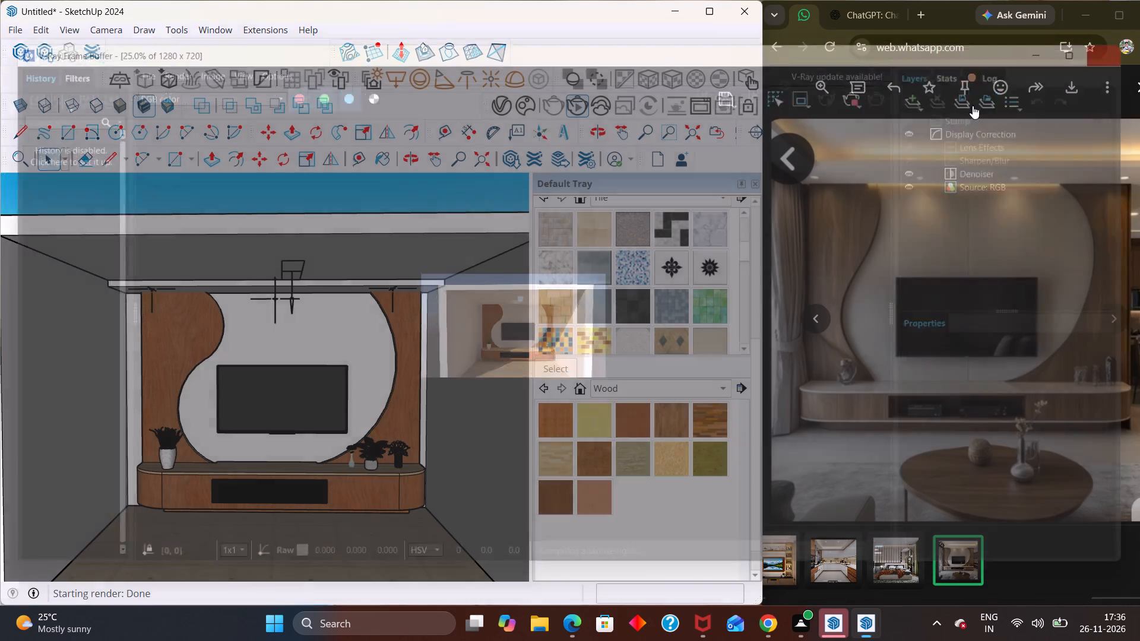
# Select the room shell and switch the secondary material library from Wood to Colors.
pyautogui.scroll(-2, 453, 265)
pyautogui.scroll(-2, 362, 306)
pyautogui.moveTo(362, 307); pyautogui.dragTo(373, 319, button='middle')
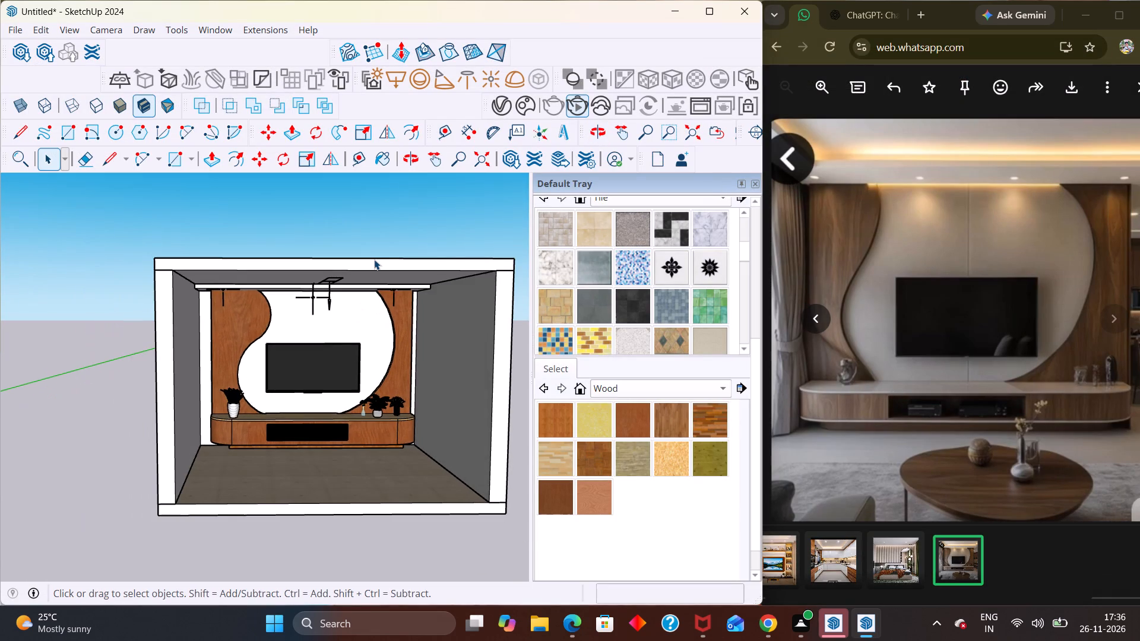
pyautogui.click(374, 259)
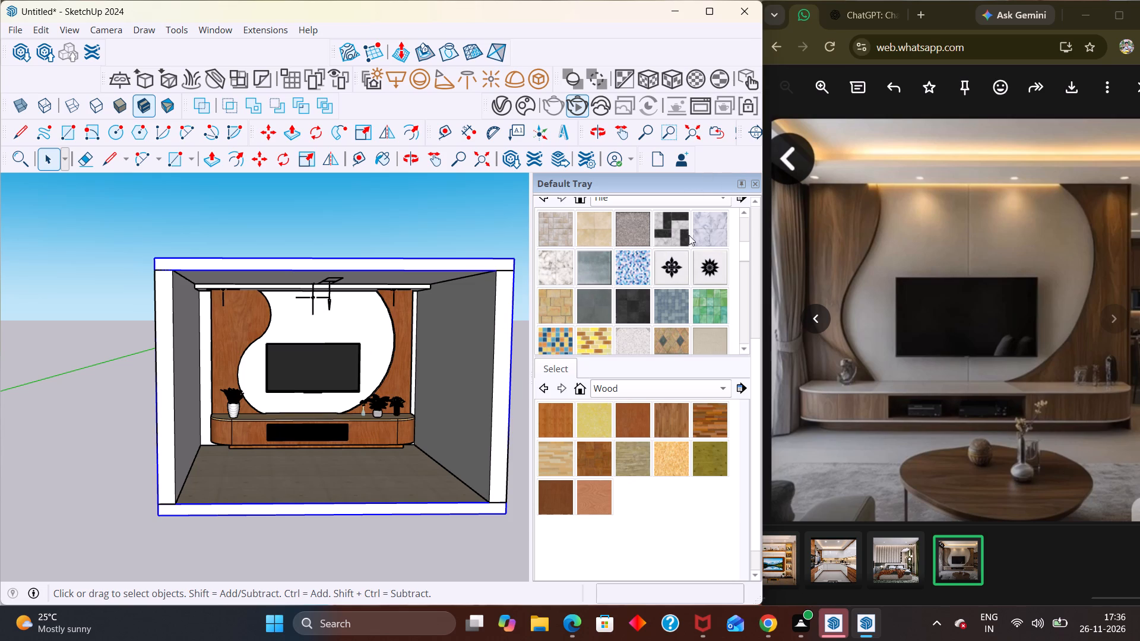
pyautogui.scroll(3, 720, 315)
pyautogui.scroll(4, 726, 214)
pyautogui.scroll(-11, 725, 216)
pyautogui.scroll(12, 689, 253)
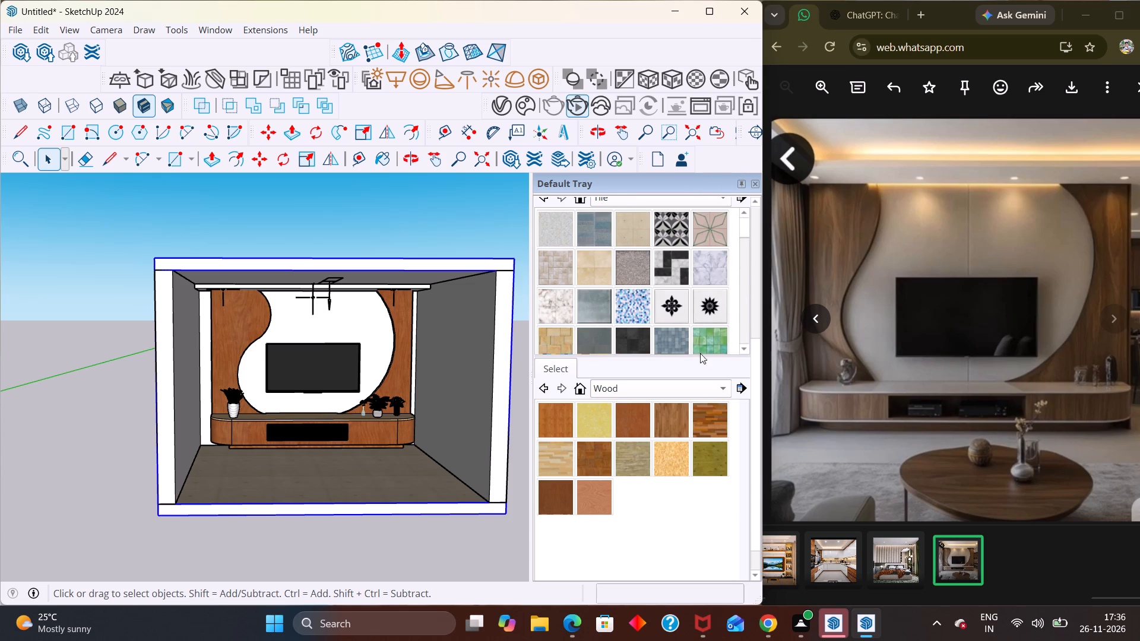
pyautogui.click(717, 392)
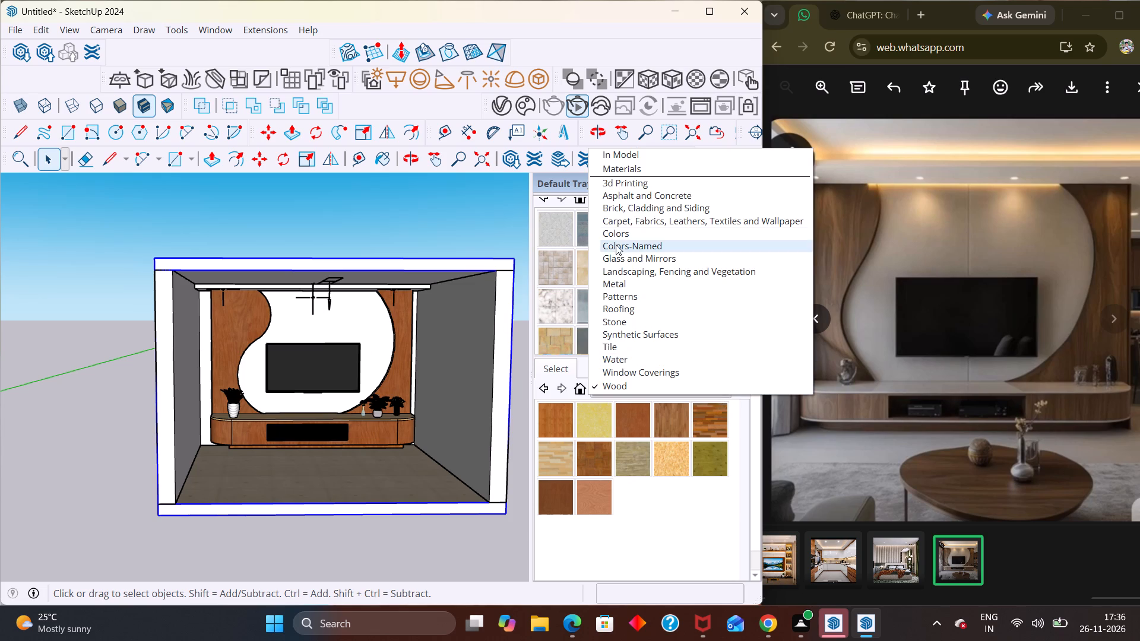
pyautogui.click(619, 237)
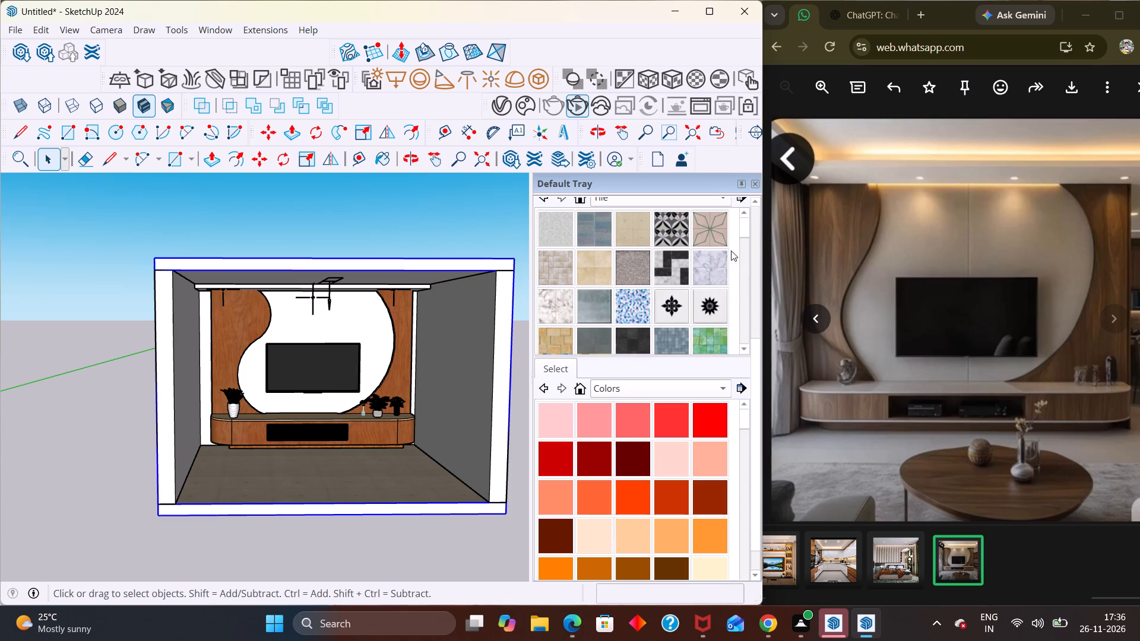
# Sample the right inner wall's material and try applying it to the room shell's front edges from outside the group.
pyautogui.scroll(3, 673, 191)
pyautogui.moveTo(672, 199); pyautogui.dragTo(669, 232)
pyautogui.scroll(2, 689, 206)
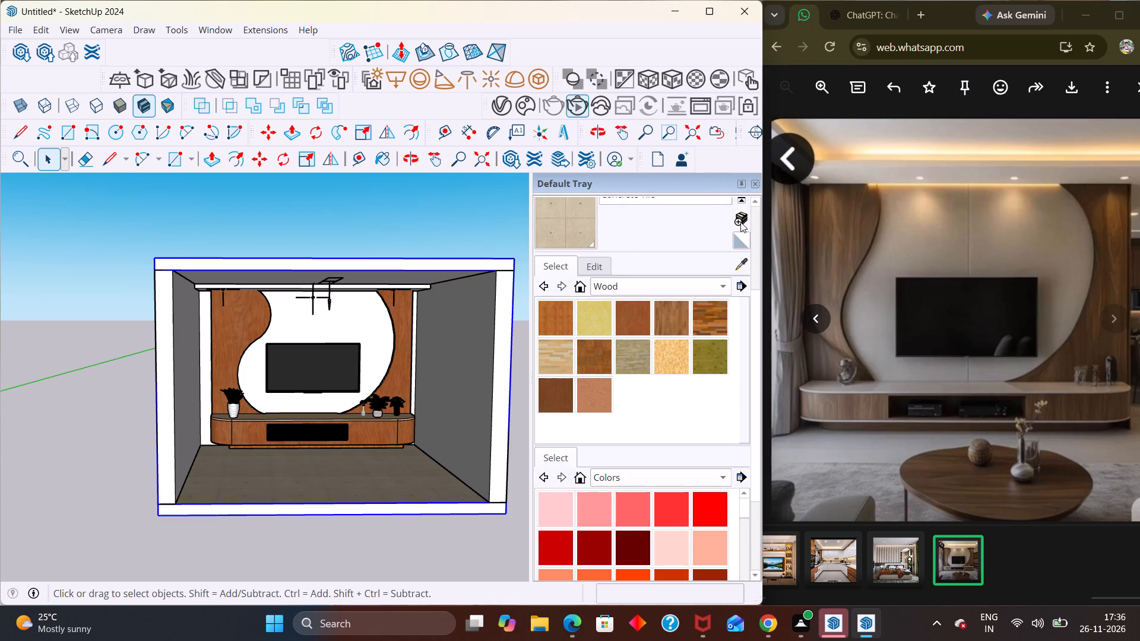
pyautogui.click(743, 263)
pyautogui.click(453, 310)
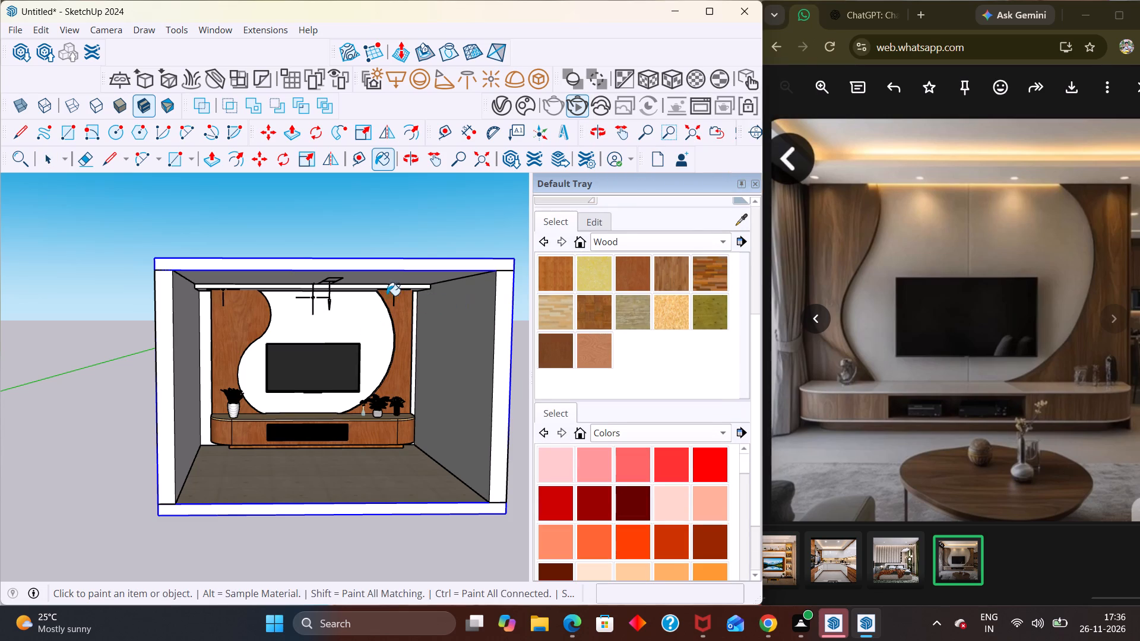
pyautogui.click(508, 322)
pyautogui.click(501, 274)
# Open the room shell group and paint its right, top and left front edge faces with the sampled wall material, Color M01.
pyautogui.press('space')
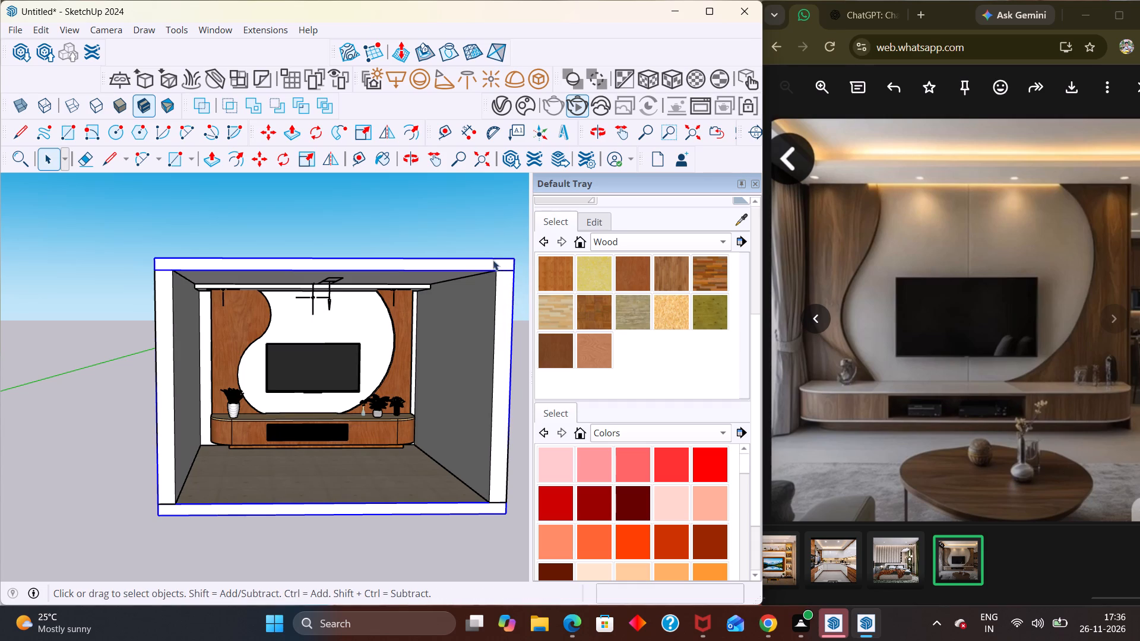
pyautogui.click(519, 304)
pyautogui.doubleClick(511, 301)
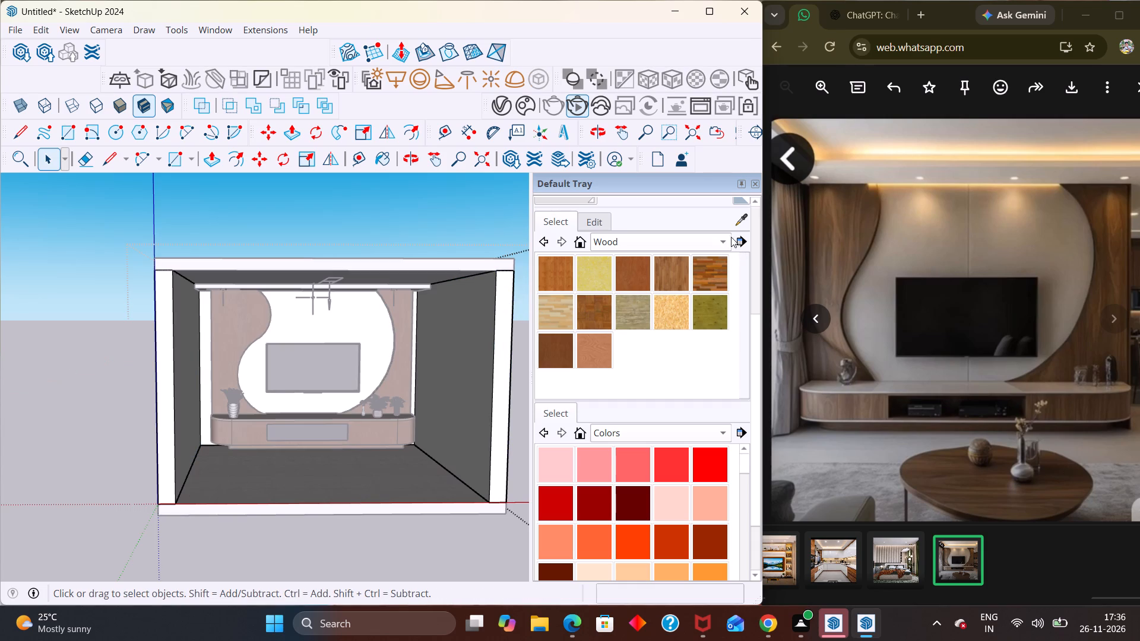
pyautogui.click(741, 224)
pyautogui.click(486, 342)
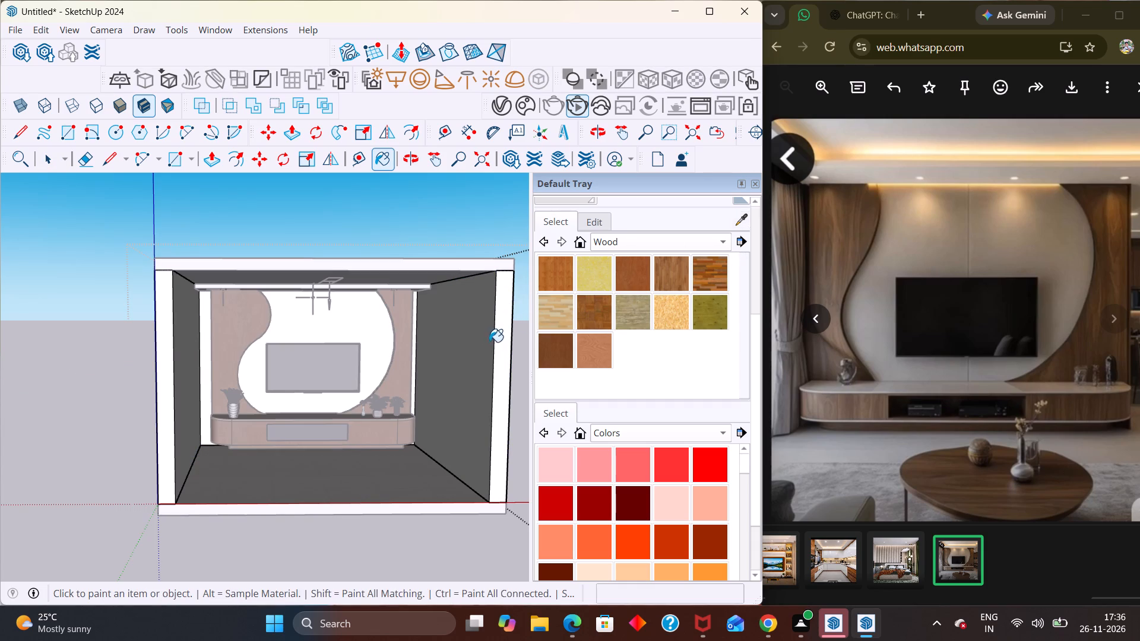
pyautogui.click(500, 336)
pyautogui.click(511, 295)
pyautogui.click(471, 267)
pyautogui.click(161, 337)
pyautogui.scroll(-5, 195, 309)
pyautogui.rightClick(240, 316)
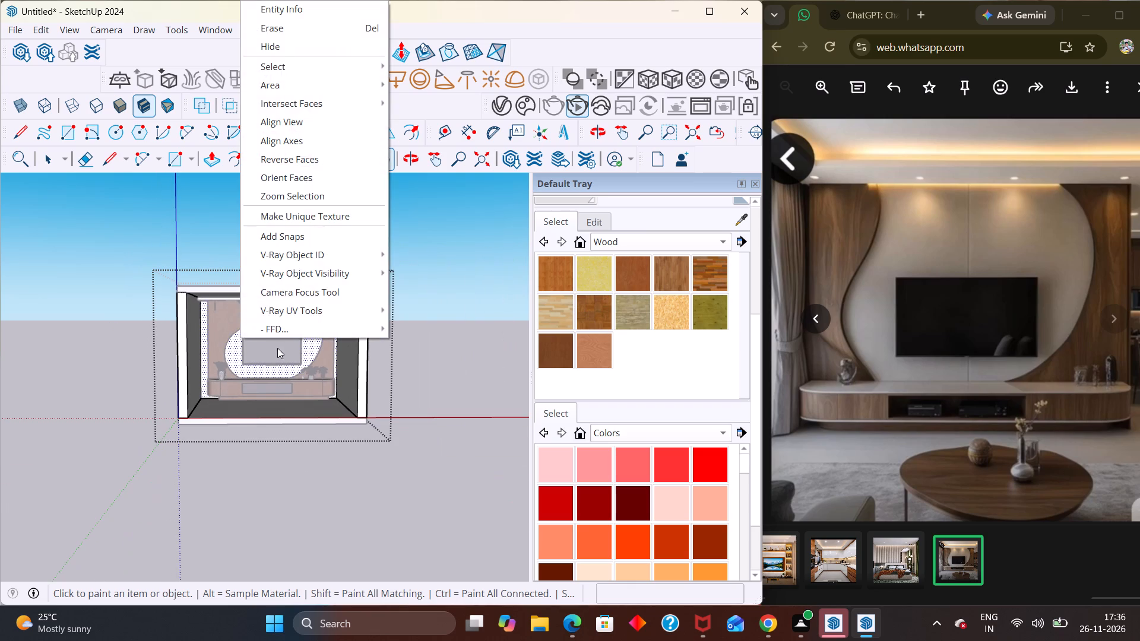
pyautogui.click(246, 396)
pyautogui.press('space')
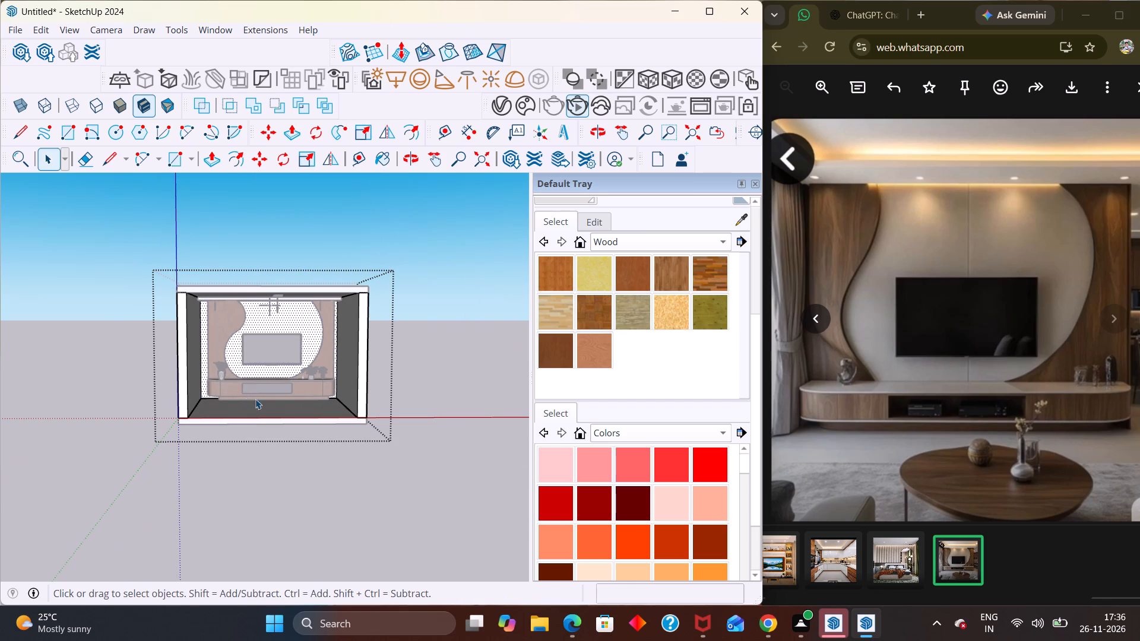
pyautogui.click(472, 354)
# Sample the left inner wall's material and apply it to the room shell's right, top and left front edges with the group closed.
pyautogui.scroll(4, 359, 327)
pyautogui.moveTo(353, 292); pyautogui.dragTo(341, 316, button='middle')
pyautogui.scroll(2, 517, 302)
pyautogui.scroll(4, 689, 233)
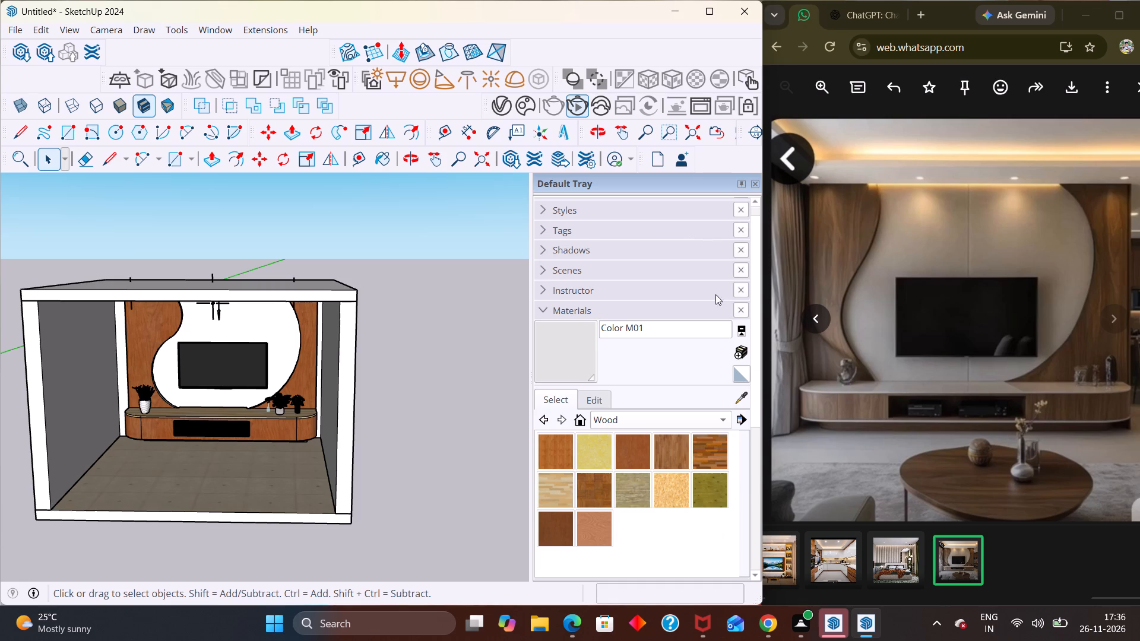
pyautogui.click(740, 402)
pyautogui.click(347, 341)
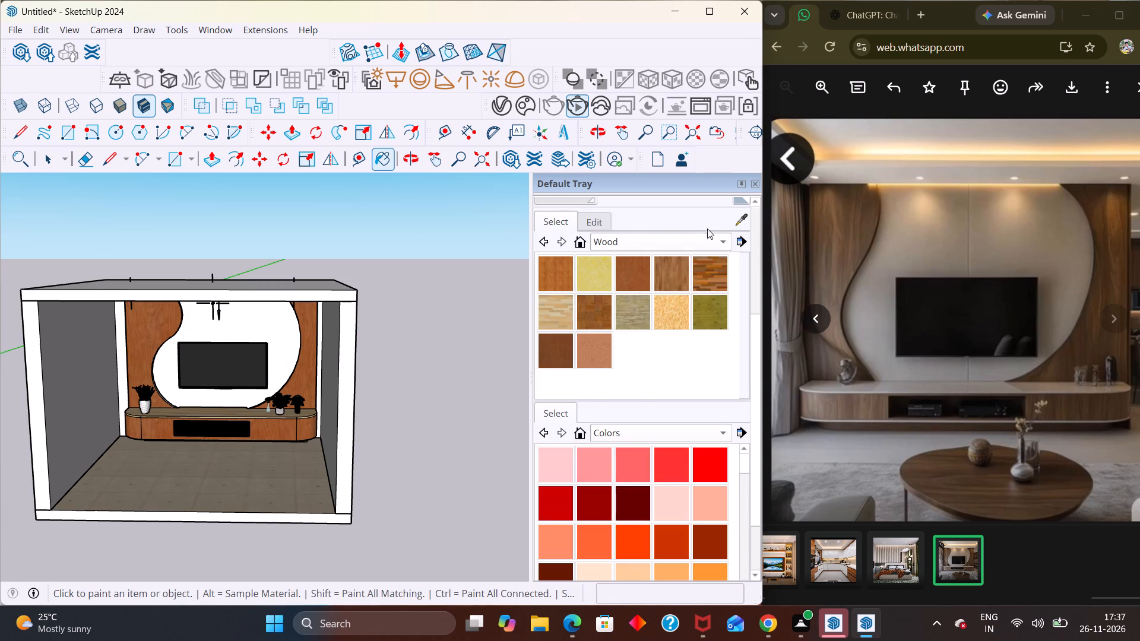
pyautogui.click(737, 217)
pyautogui.click(53, 412)
pyautogui.click(342, 361)
pyautogui.doubleClick(353, 338)
pyautogui.moveTo(359, 348); pyautogui.dragTo(208, 373, button='middle')
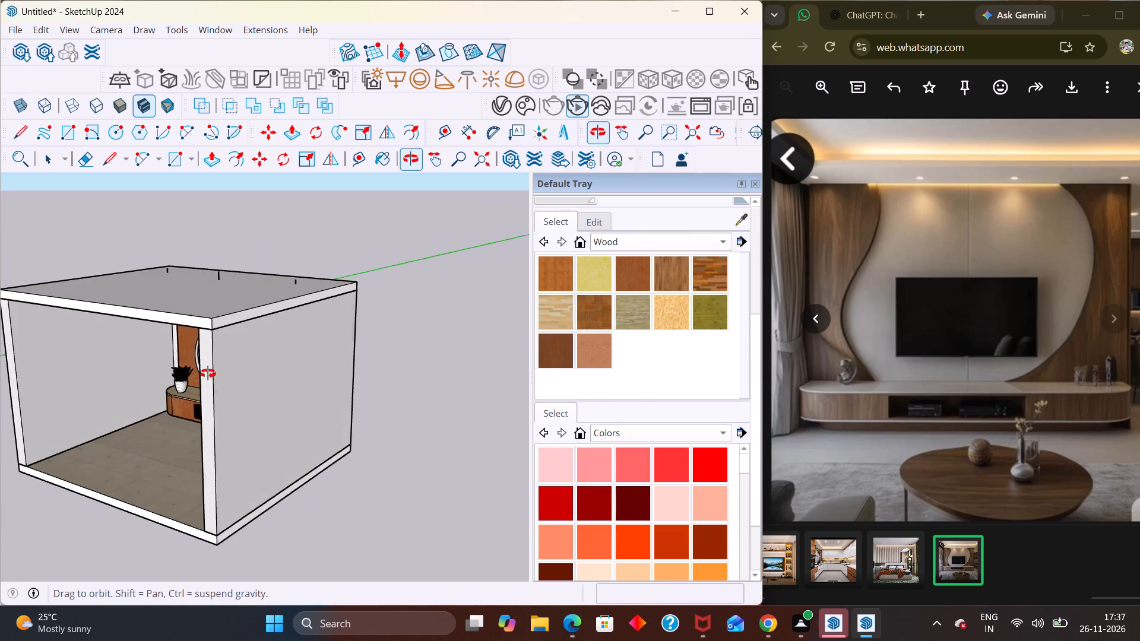
pyautogui.moveTo(208, 373); pyautogui.dragTo(368, 359, button='middle')
pyautogui.click(320, 309)
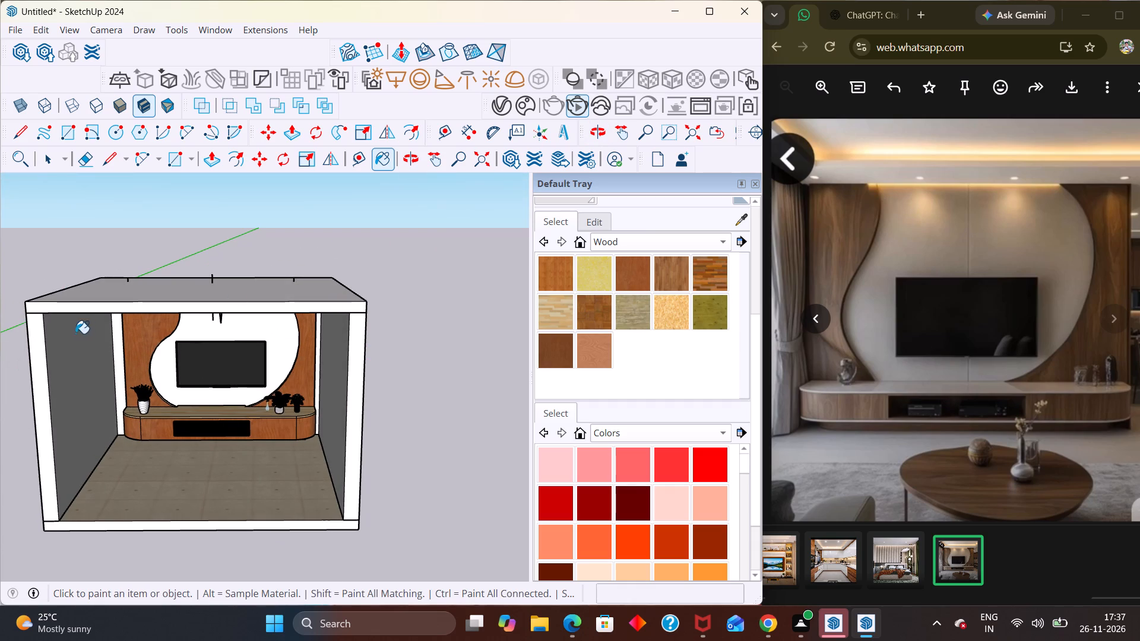
pyautogui.click(33, 344)
pyautogui.scroll(-5, 102, 272)
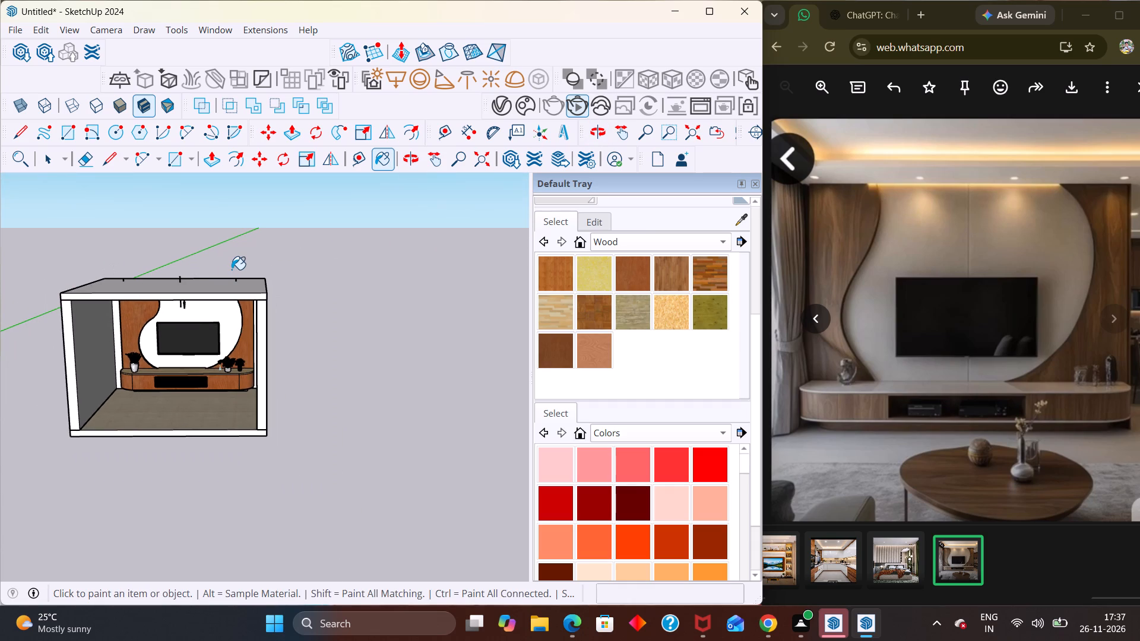
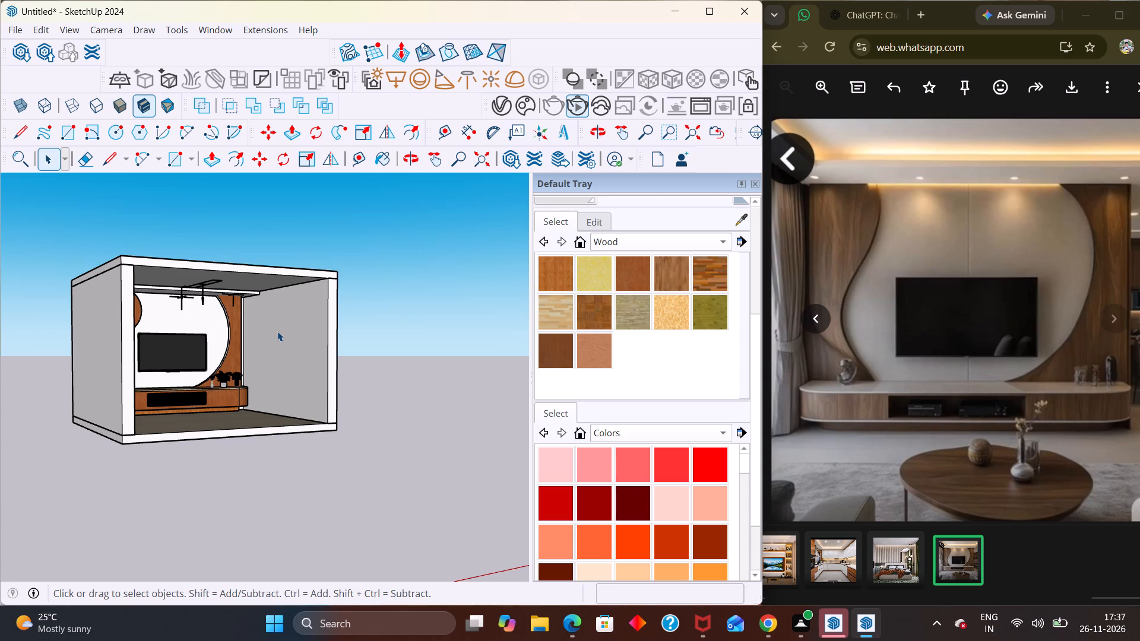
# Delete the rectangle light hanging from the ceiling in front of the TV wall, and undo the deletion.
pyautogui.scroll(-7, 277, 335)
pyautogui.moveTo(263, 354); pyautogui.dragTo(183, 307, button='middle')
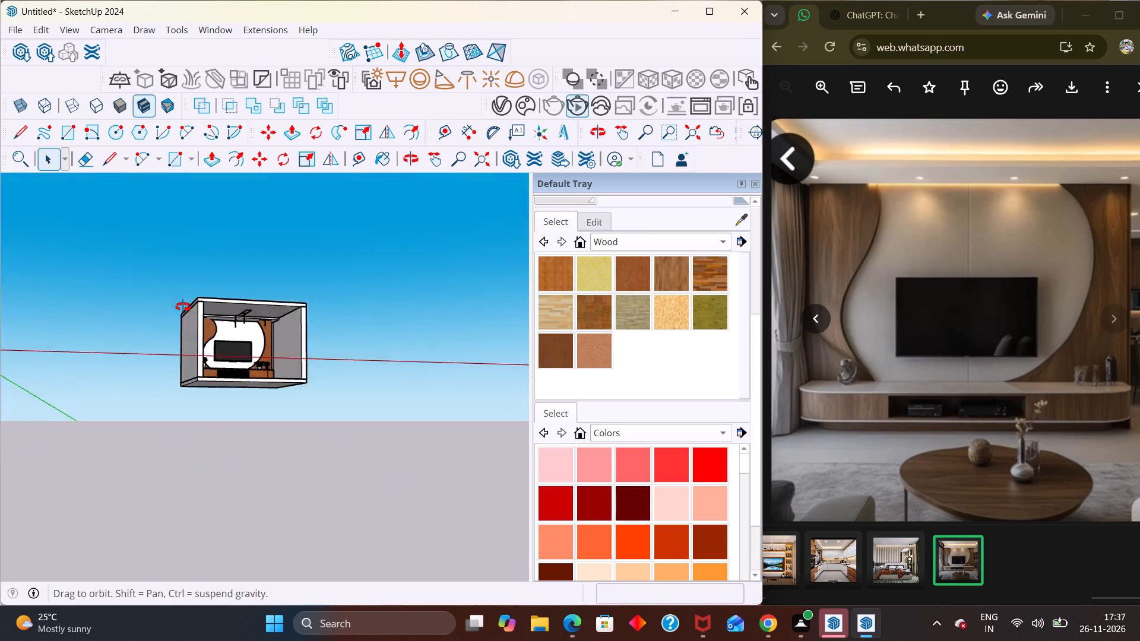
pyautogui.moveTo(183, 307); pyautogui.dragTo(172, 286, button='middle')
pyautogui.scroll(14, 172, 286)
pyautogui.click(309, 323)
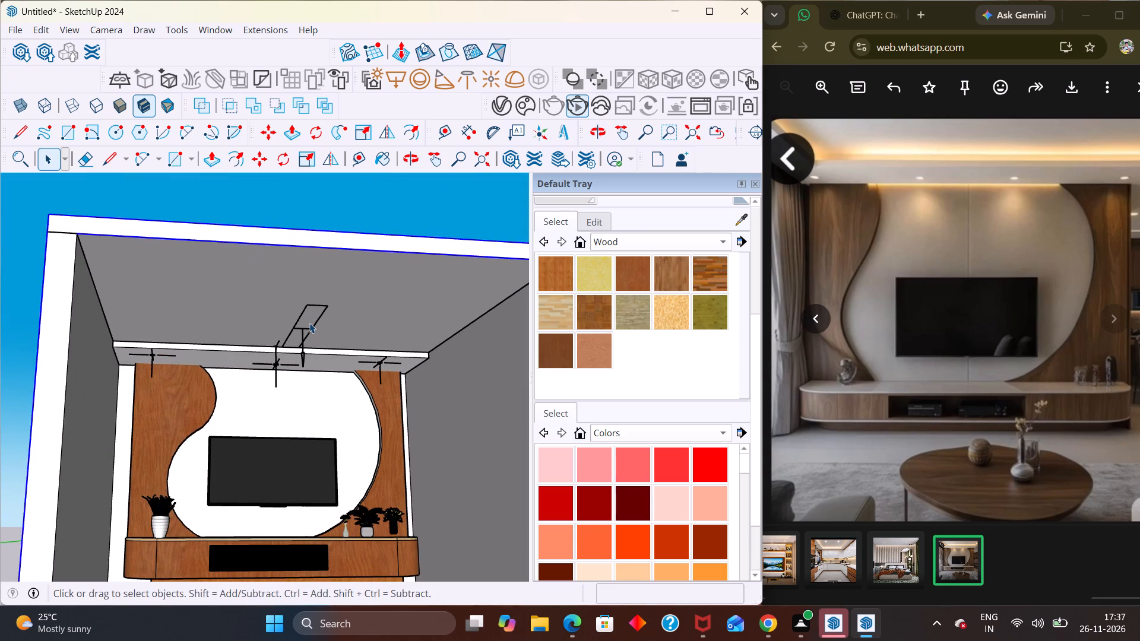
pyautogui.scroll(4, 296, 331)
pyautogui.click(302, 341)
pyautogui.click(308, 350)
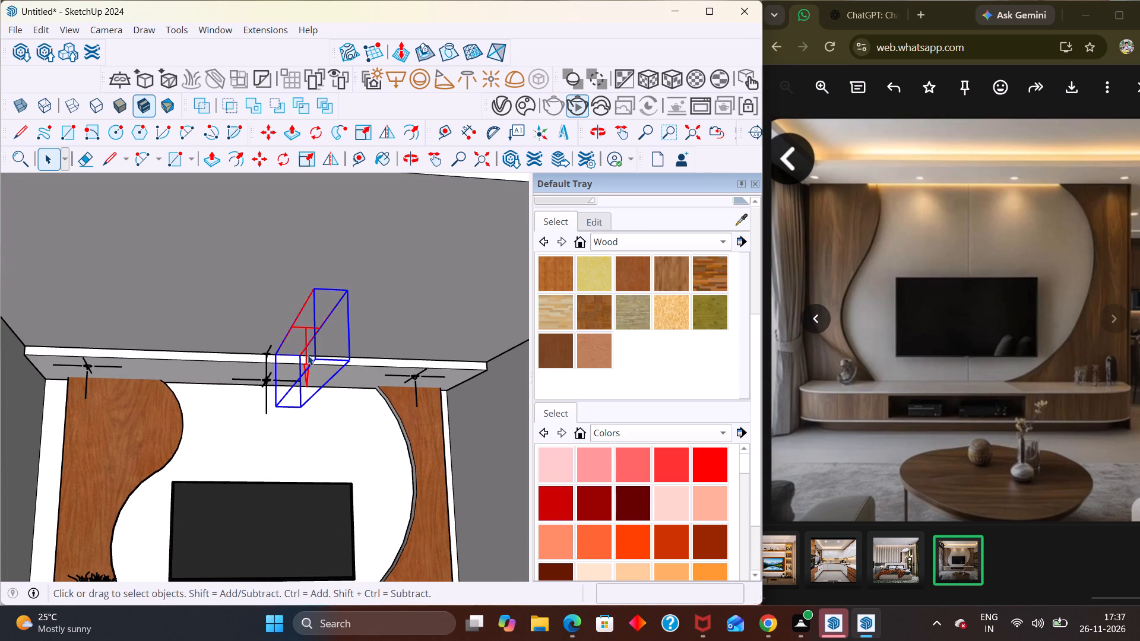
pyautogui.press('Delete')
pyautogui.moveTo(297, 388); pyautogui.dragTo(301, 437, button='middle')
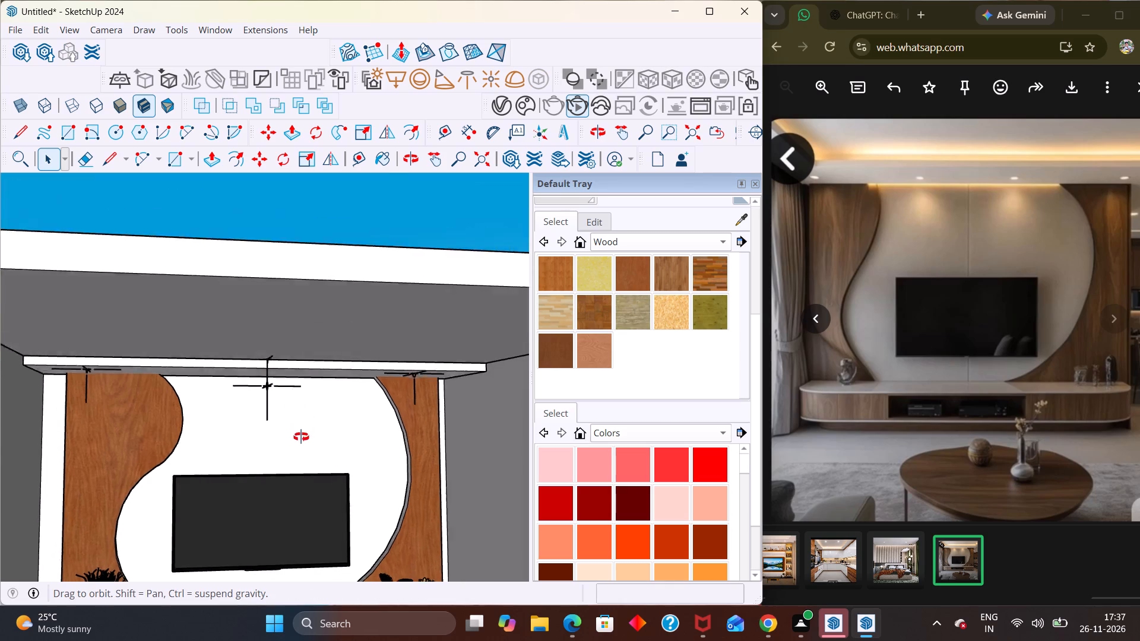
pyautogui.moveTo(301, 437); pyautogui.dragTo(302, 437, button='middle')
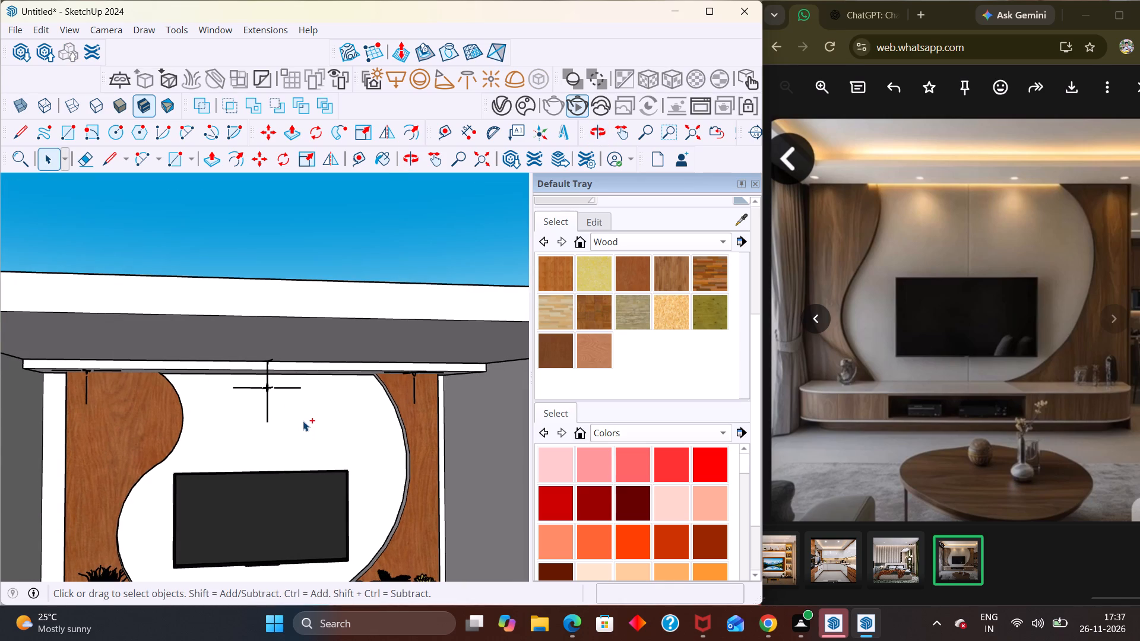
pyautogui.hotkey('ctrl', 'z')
# Delete the rectangle light beside the middle ceiling light above the TV.
pyautogui.scroll(4, 303, 421)
pyautogui.click(312, 382)
pyautogui.scroll(-4, 312, 382)
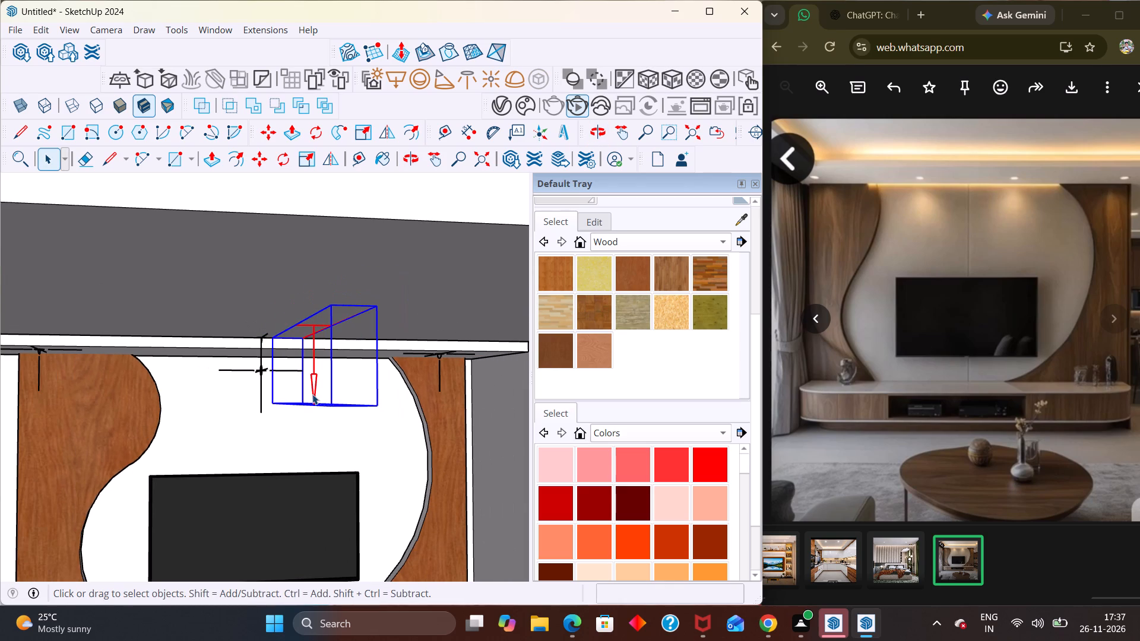
pyautogui.moveTo(312, 396); pyautogui.dragTo(315, 446)
pyautogui.click(318, 385)
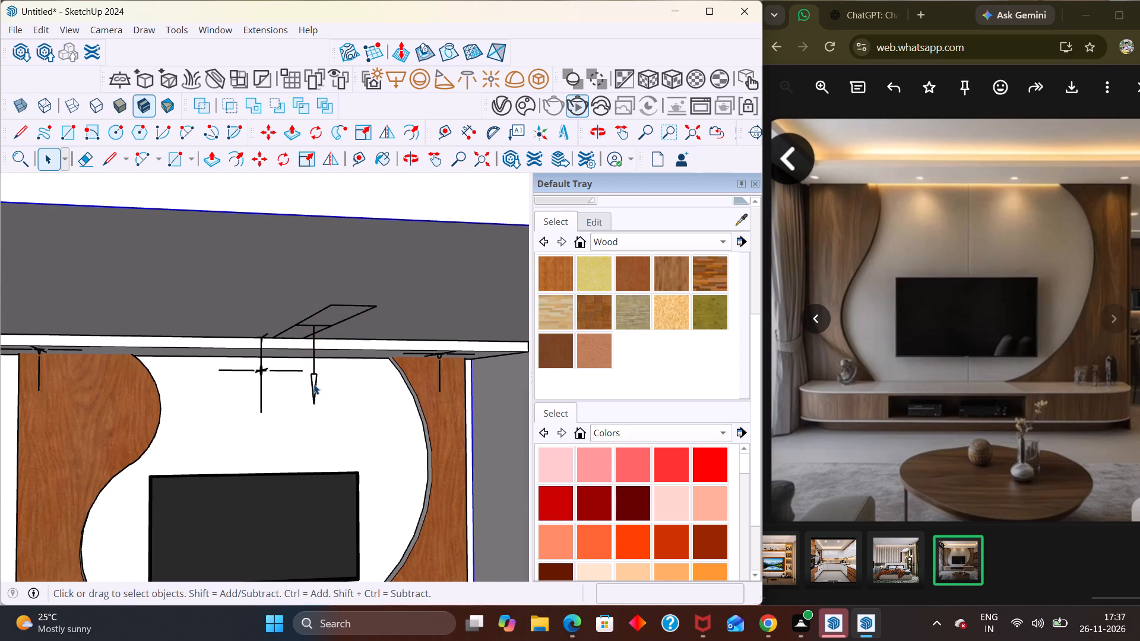
pyautogui.click(313, 384)
pyautogui.click(313, 384)
pyautogui.moveTo(313, 384); pyautogui.dragTo(313, 418)
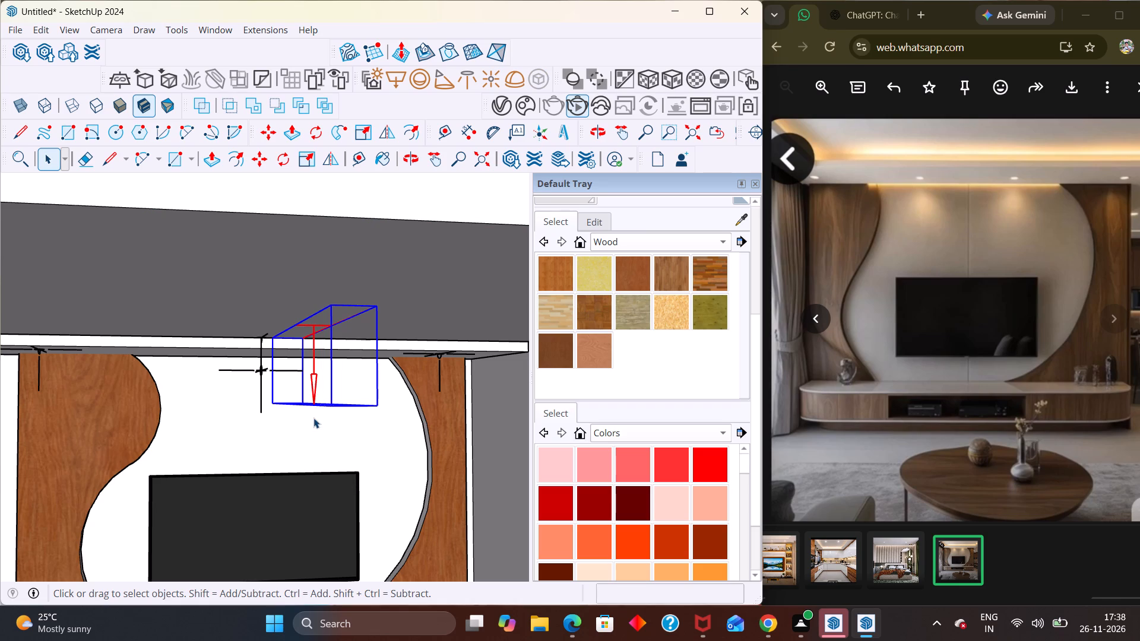
pyautogui.moveTo(313, 418); pyautogui.dragTo(313, 413)
pyautogui.click(316, 385)
pyautogui.press('Delete')
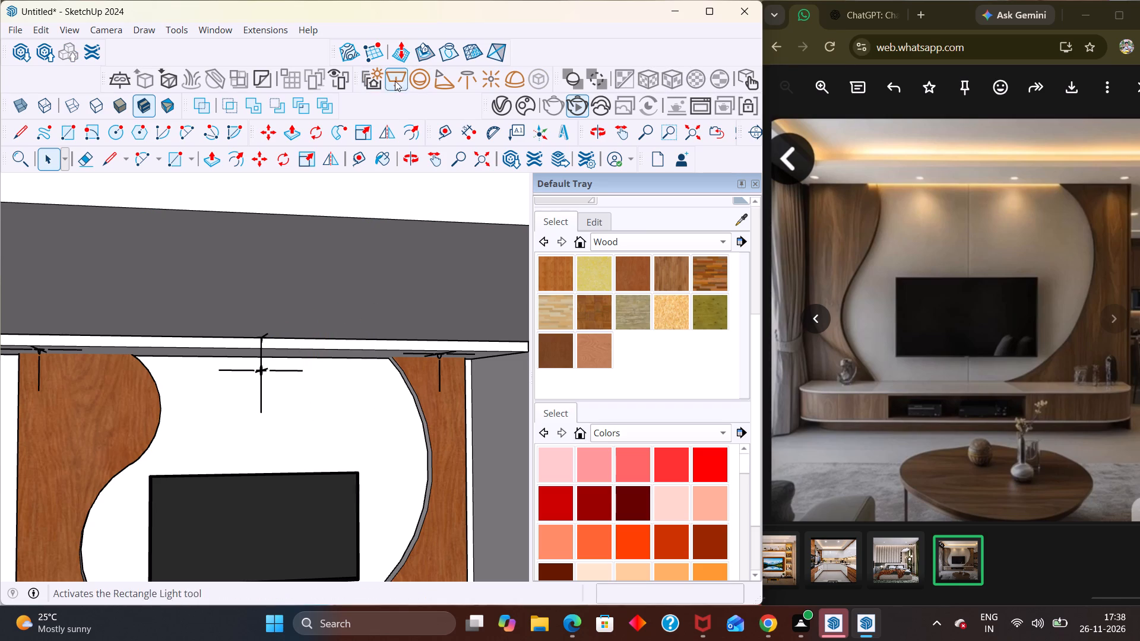
# Open V-Ray Light Gen and start downloading its additional content from the Chaos servers.
pyautogui.click(366, 81)
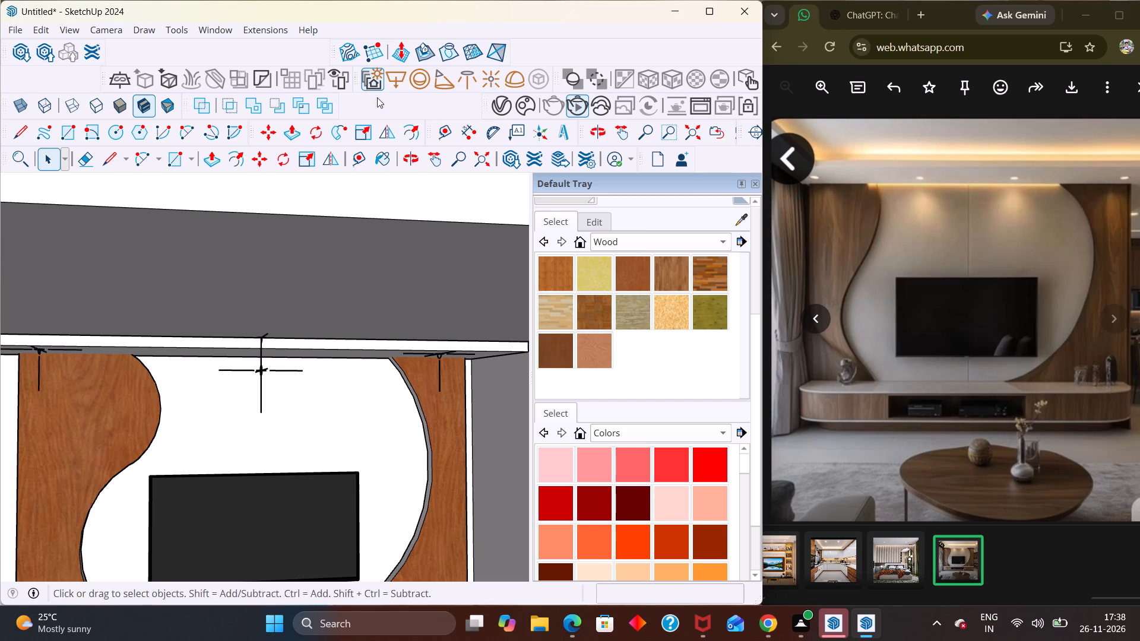
pyautogui.scroll(-6, 370, 186)
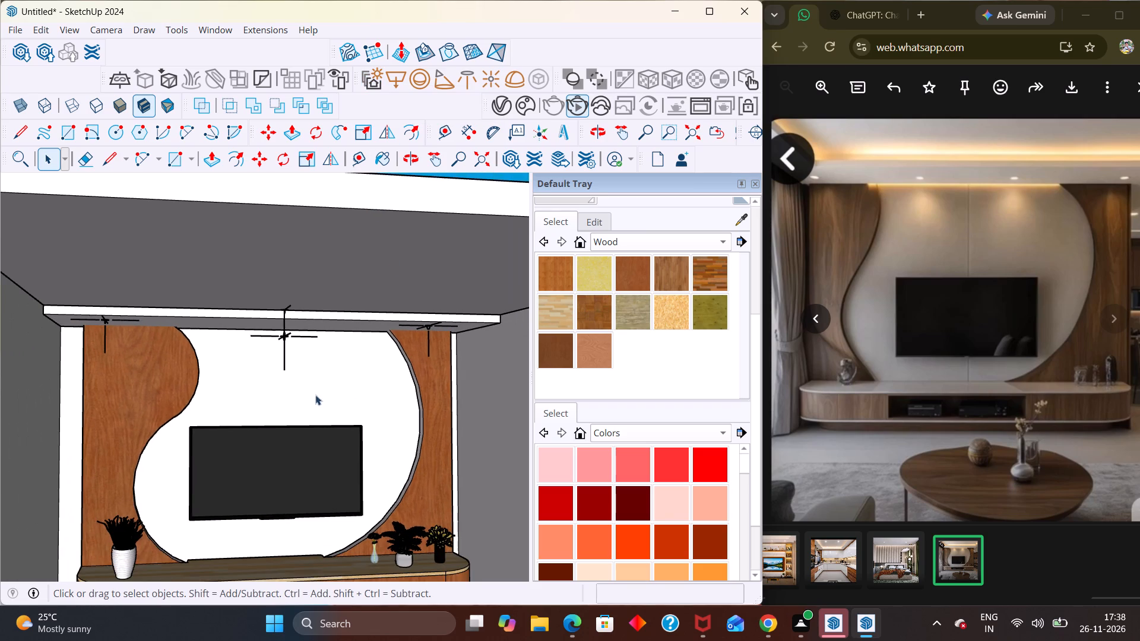
pyautogui.scroll(-1, 316, 374)
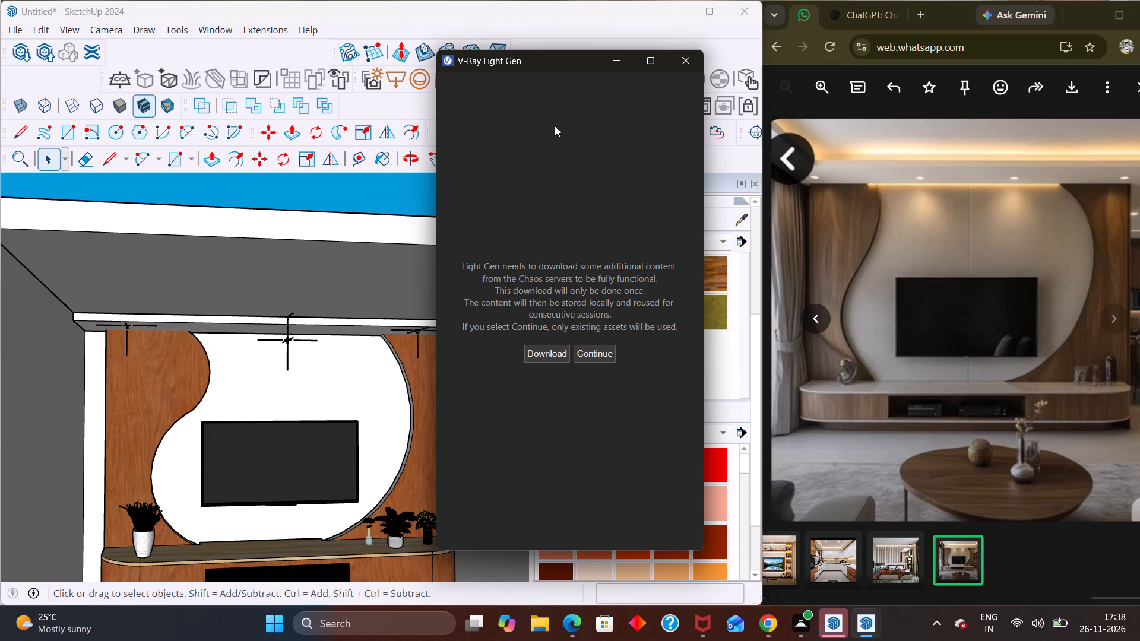
pyautogui.click(549, 357)
pyautogui.click(547, 356)
pyautogui.click(598, 353)
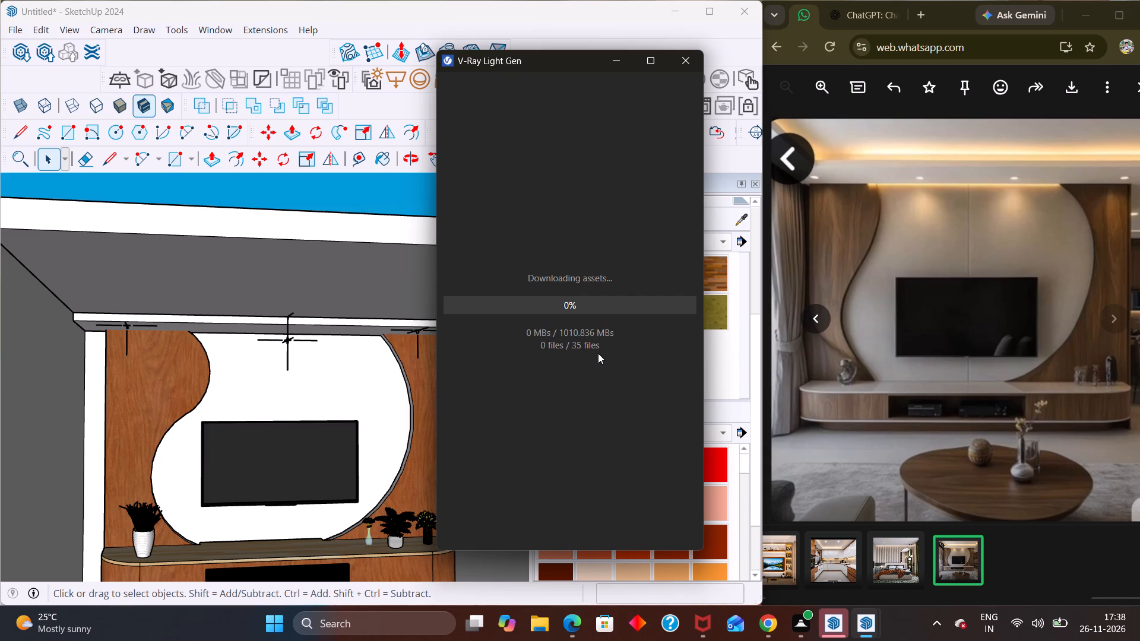
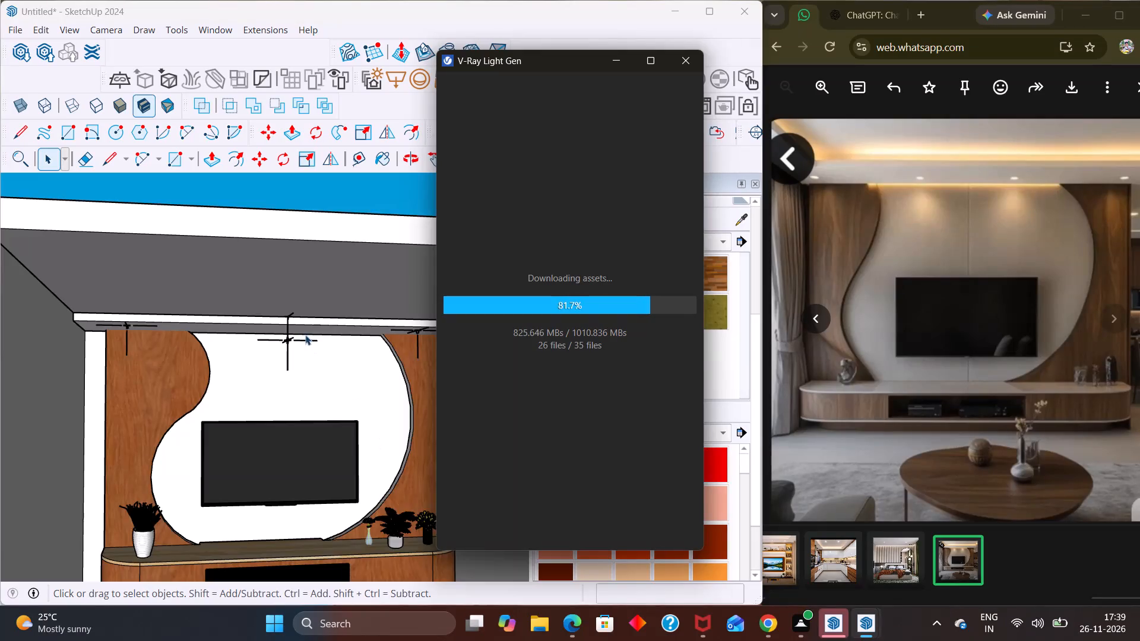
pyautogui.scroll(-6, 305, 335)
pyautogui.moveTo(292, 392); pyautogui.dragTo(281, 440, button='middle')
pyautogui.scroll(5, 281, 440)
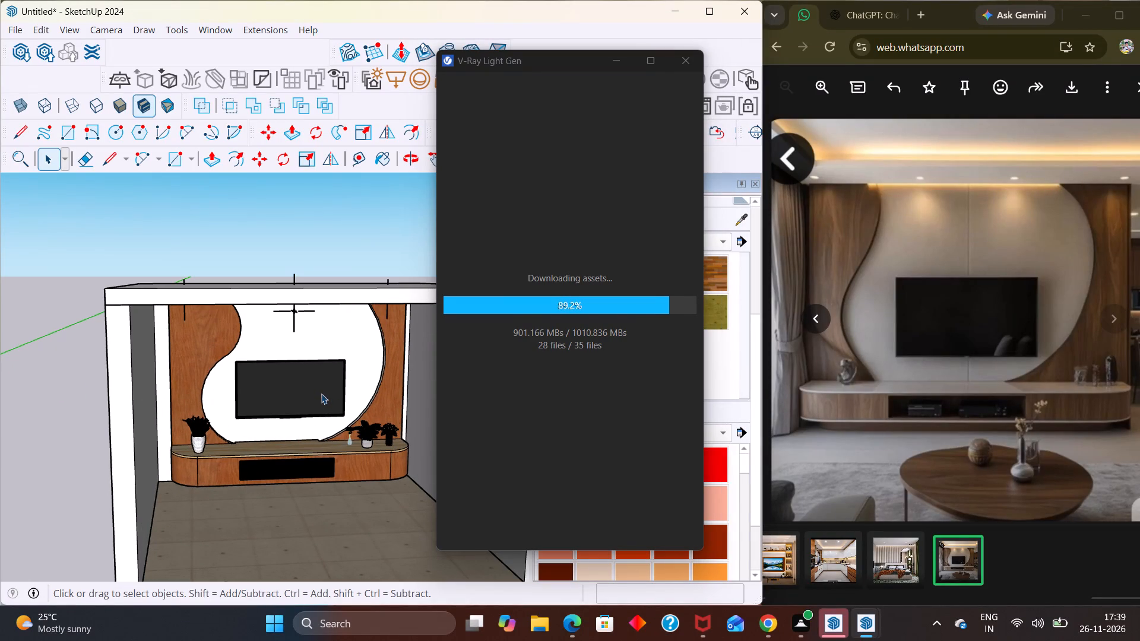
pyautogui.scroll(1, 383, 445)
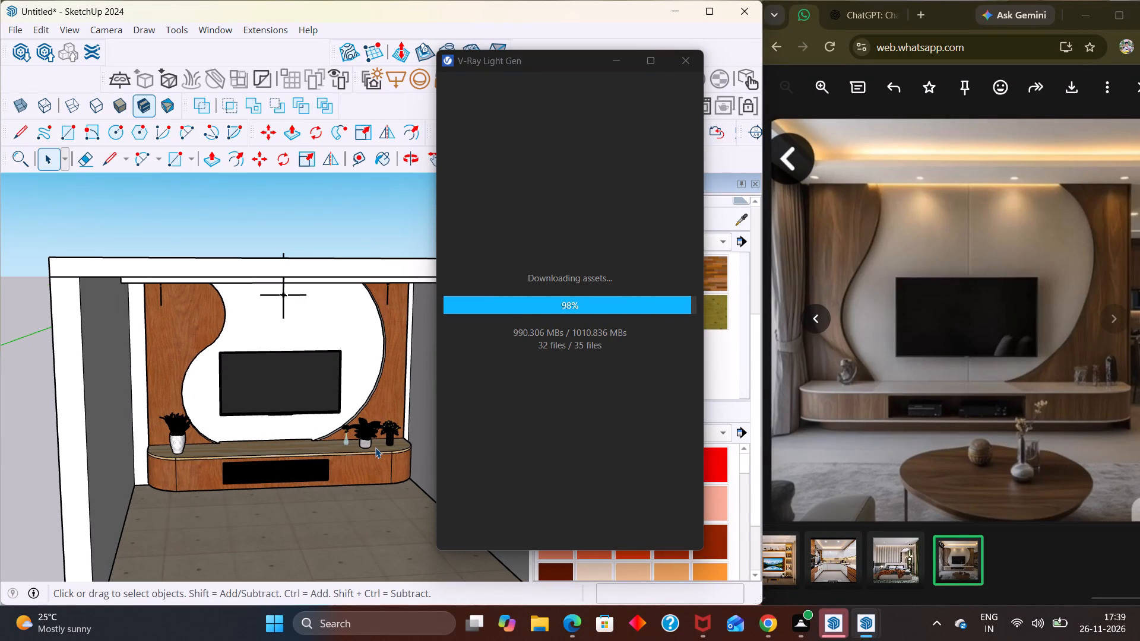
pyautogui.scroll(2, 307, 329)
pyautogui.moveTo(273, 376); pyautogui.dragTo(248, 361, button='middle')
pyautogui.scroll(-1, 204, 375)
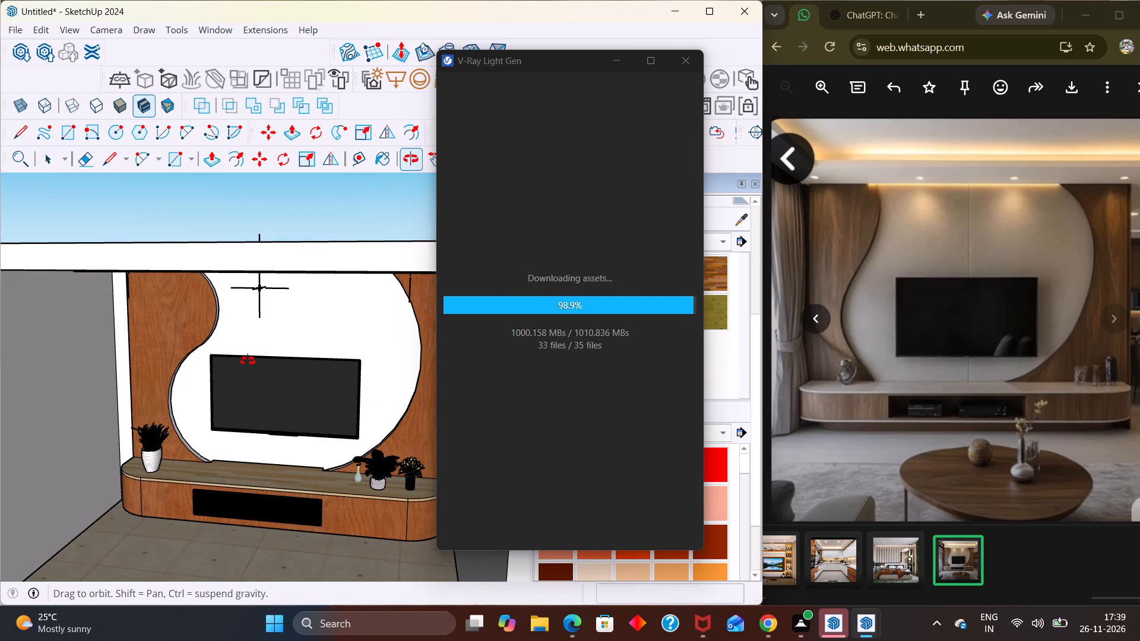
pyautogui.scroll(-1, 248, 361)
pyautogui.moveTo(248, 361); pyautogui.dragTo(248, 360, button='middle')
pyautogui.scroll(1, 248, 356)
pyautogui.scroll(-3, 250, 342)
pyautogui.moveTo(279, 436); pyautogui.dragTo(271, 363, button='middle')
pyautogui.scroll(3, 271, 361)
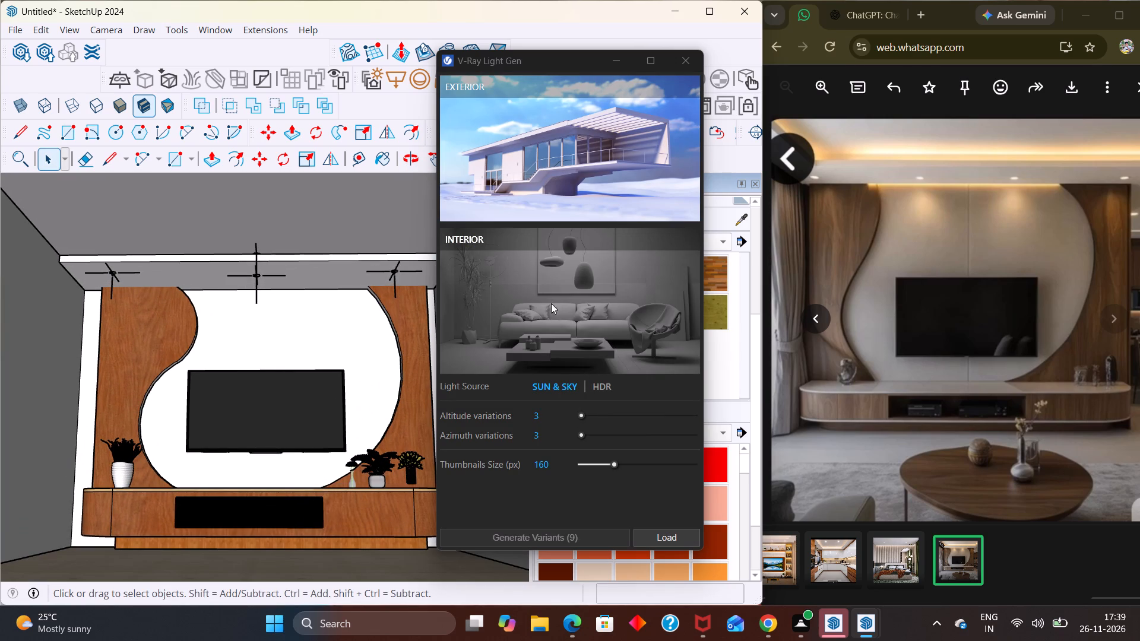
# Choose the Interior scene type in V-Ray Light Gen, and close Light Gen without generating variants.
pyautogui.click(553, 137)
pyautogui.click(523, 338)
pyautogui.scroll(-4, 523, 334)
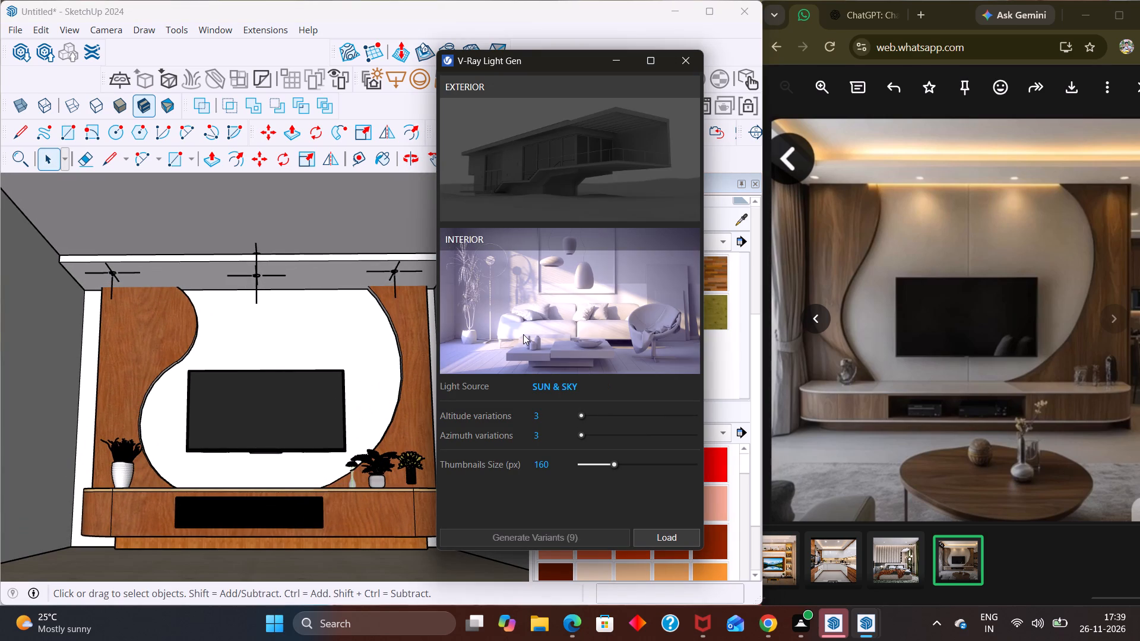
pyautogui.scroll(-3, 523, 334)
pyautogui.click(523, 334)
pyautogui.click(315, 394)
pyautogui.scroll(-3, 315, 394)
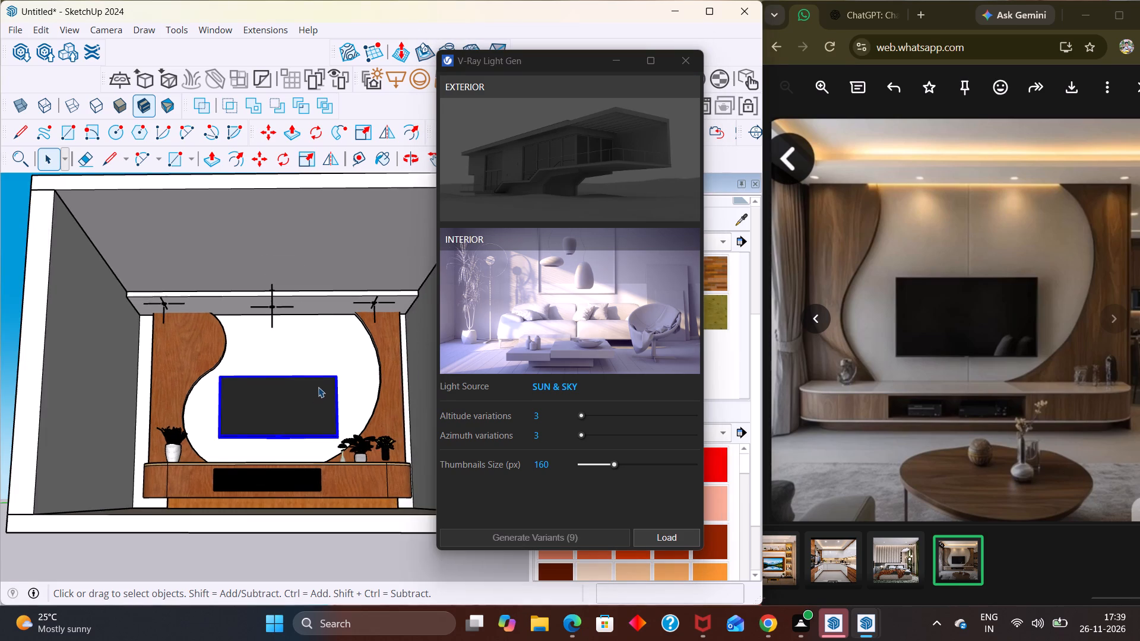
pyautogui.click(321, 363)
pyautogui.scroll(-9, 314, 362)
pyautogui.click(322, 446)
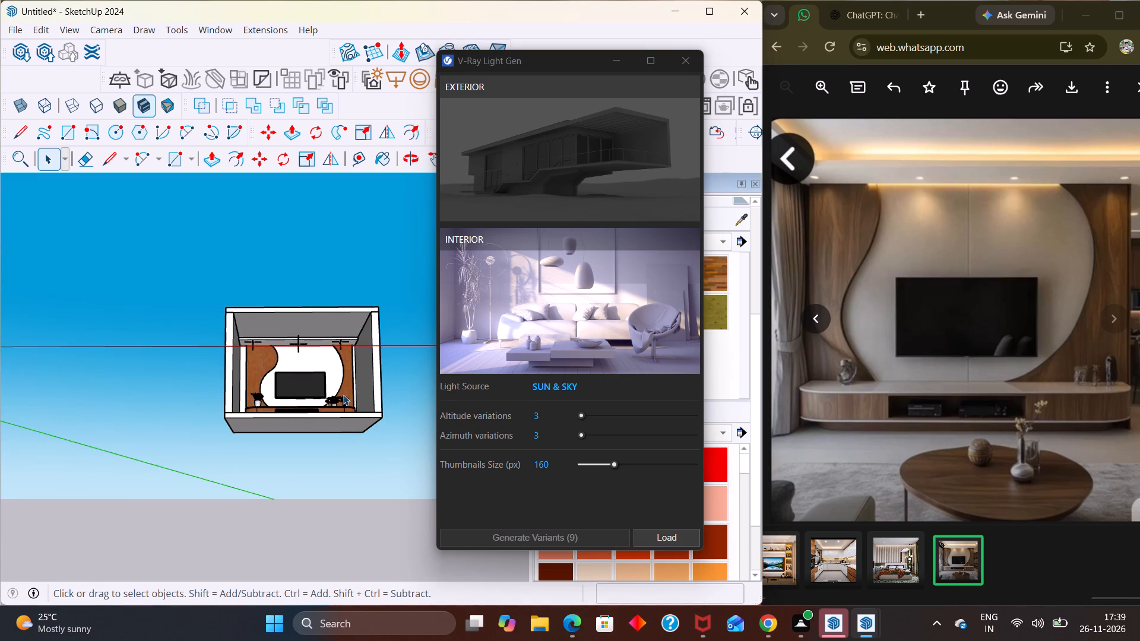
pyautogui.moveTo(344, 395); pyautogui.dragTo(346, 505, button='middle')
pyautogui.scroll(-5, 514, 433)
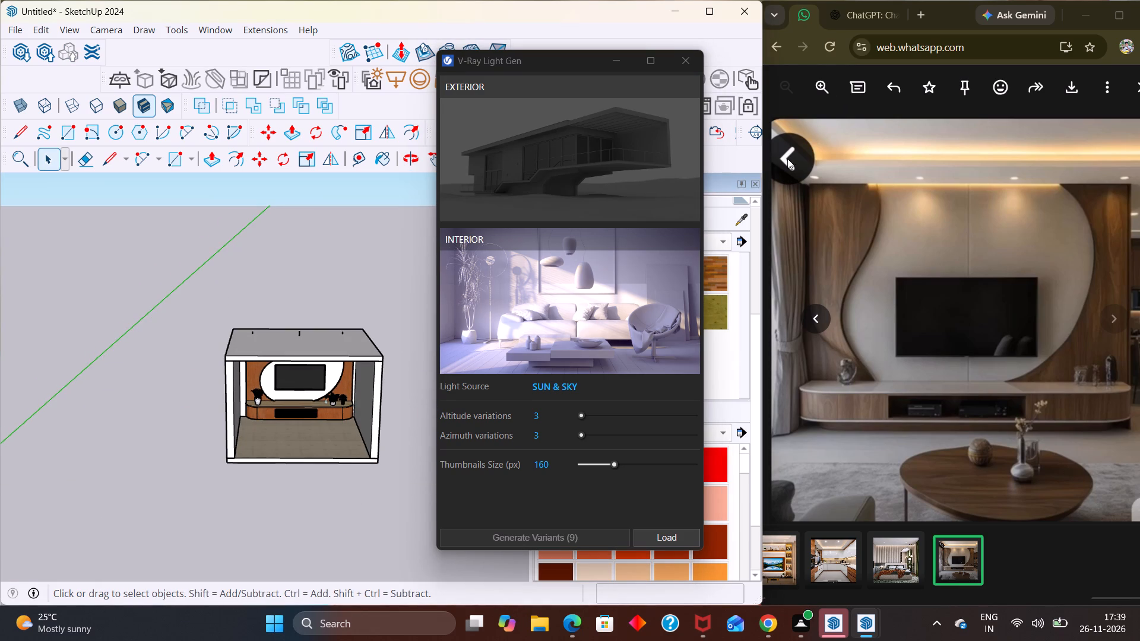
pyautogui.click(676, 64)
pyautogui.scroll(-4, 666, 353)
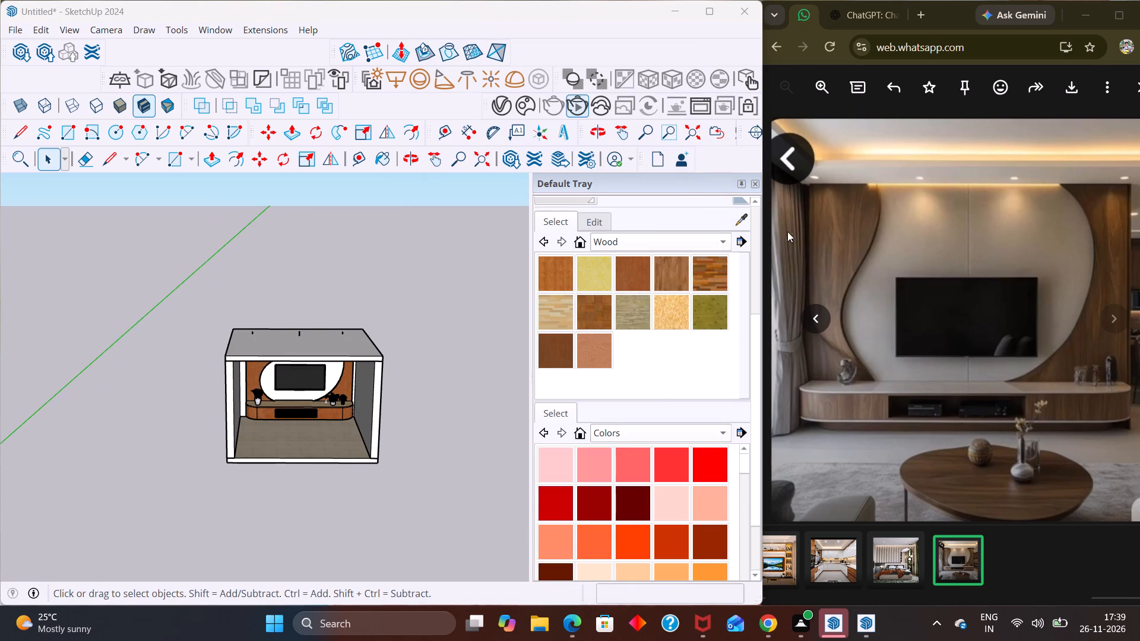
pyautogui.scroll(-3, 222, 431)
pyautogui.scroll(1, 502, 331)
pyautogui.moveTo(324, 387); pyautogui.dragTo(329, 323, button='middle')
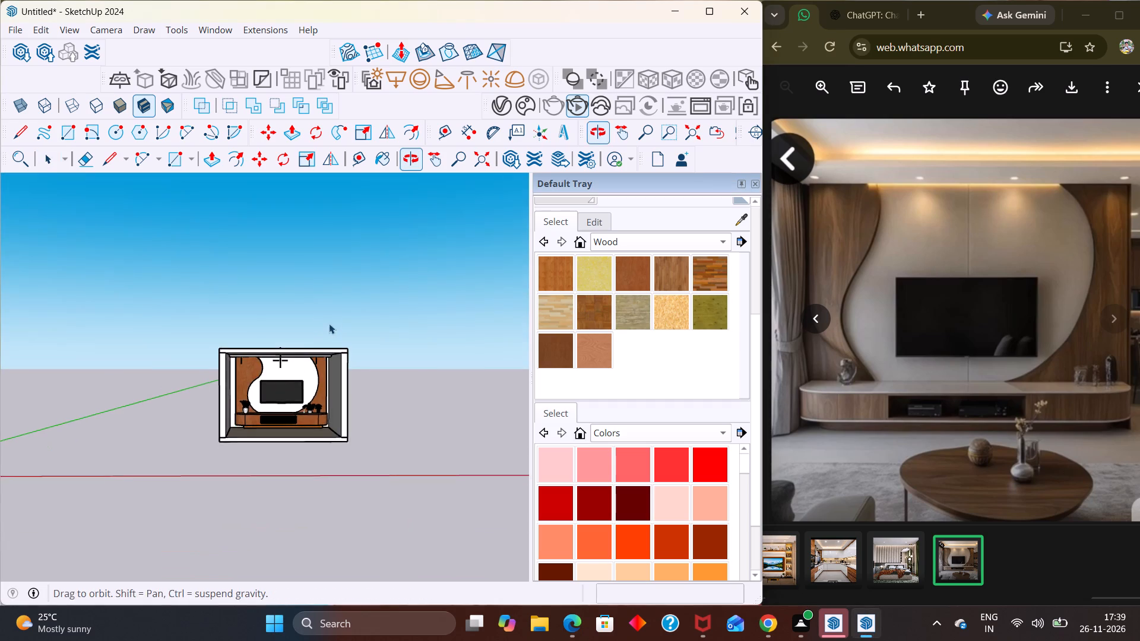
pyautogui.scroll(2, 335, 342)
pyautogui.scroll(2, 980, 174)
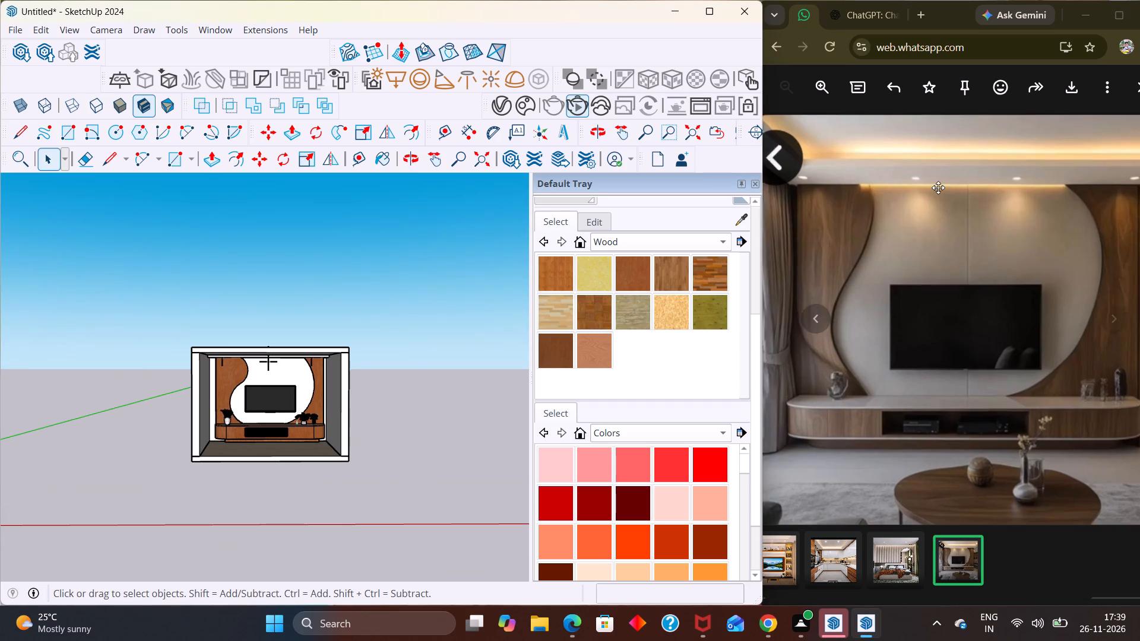
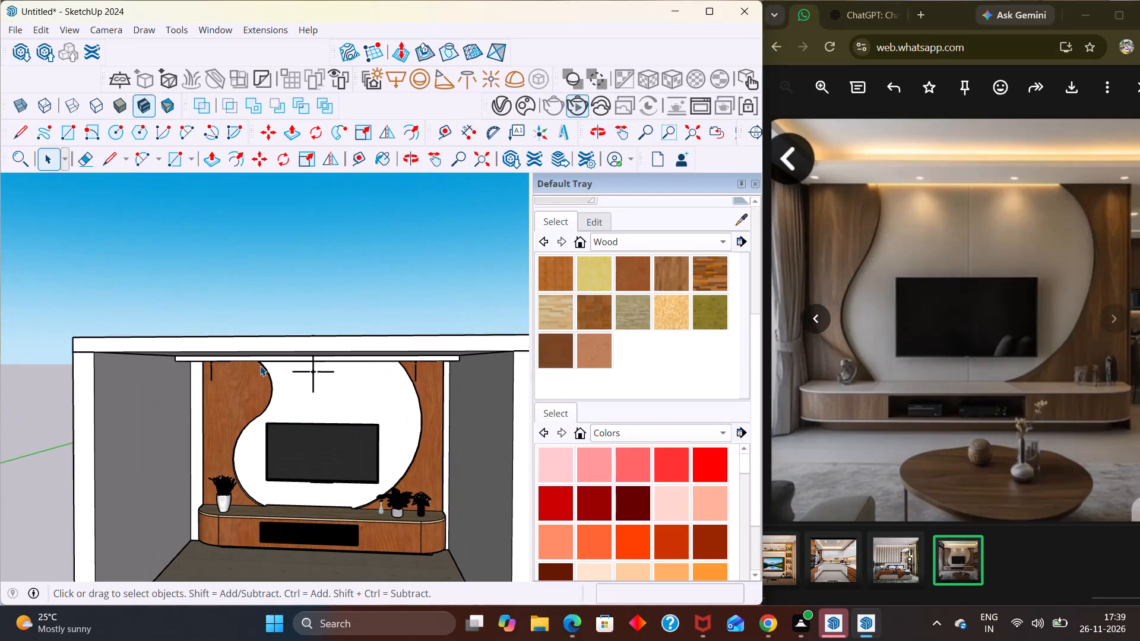
# Inspect the room and TV wall, including the console, plants and ceiling lights, from several angles and distances.
pyautogui.scroll(-5, 296, 377)
pyautogui.scroll(1, 344, 370)
pyautogui.scroll(-10, 362, 380)
pyautogui.moveTo(380, 464); pyautogui.dragTo(292, 324, button='middle')
pyautogui.scroll(2, 294, 334)
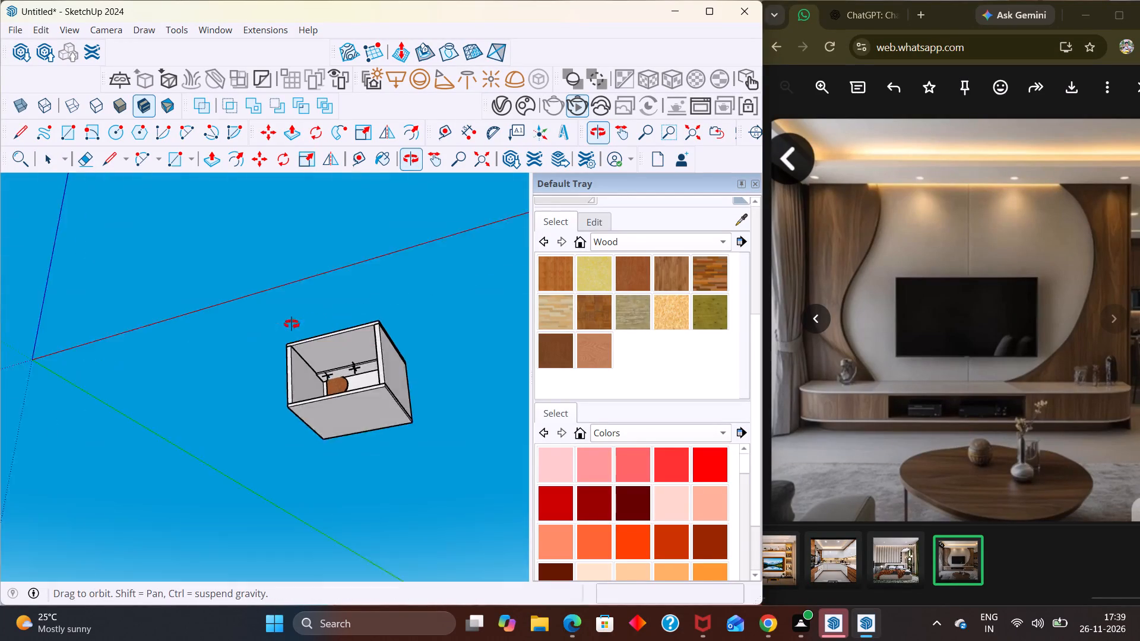
pyautogui.moveTo(292, 324); pyautogui.dragTo(292, 323, button='middle')
pyautogui.scroll(6, 292, 324)
pyautogui.moveTo(419, 354); pyautogui.dragTo(520, 414, button='middle')
pyautogui.scroll(3, 513, 430)
pyautogui.scroll(3, 399, 408)
pyautogui.moveTo(362, 421); pyautogui.dragTo(345, 459, button='middle')
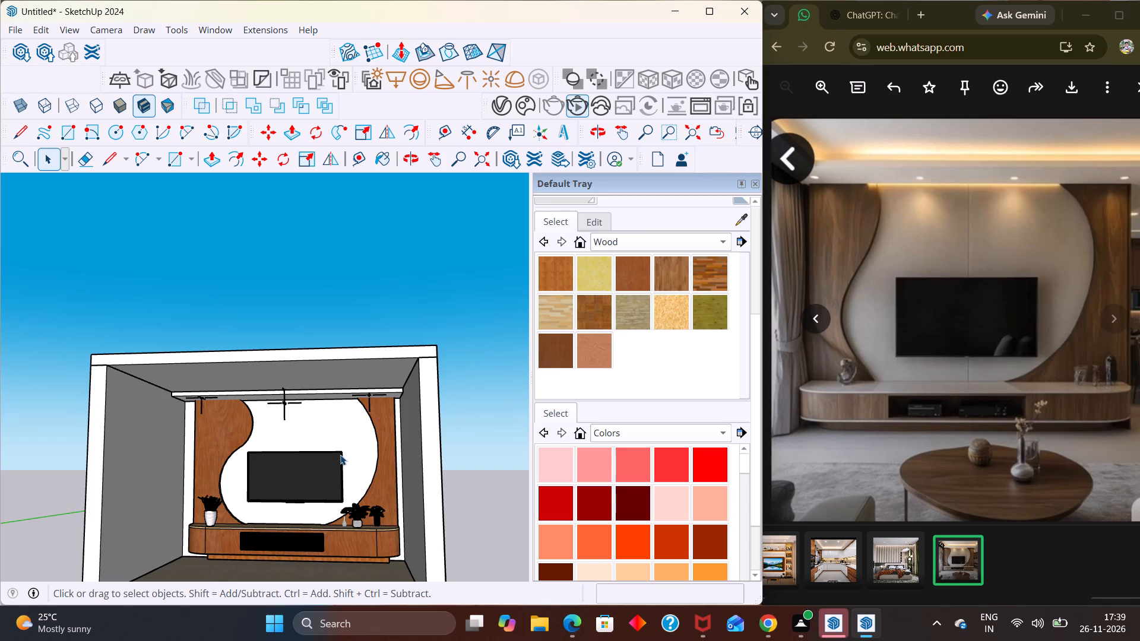
pyautogui.scroll(-4, 341, 481)
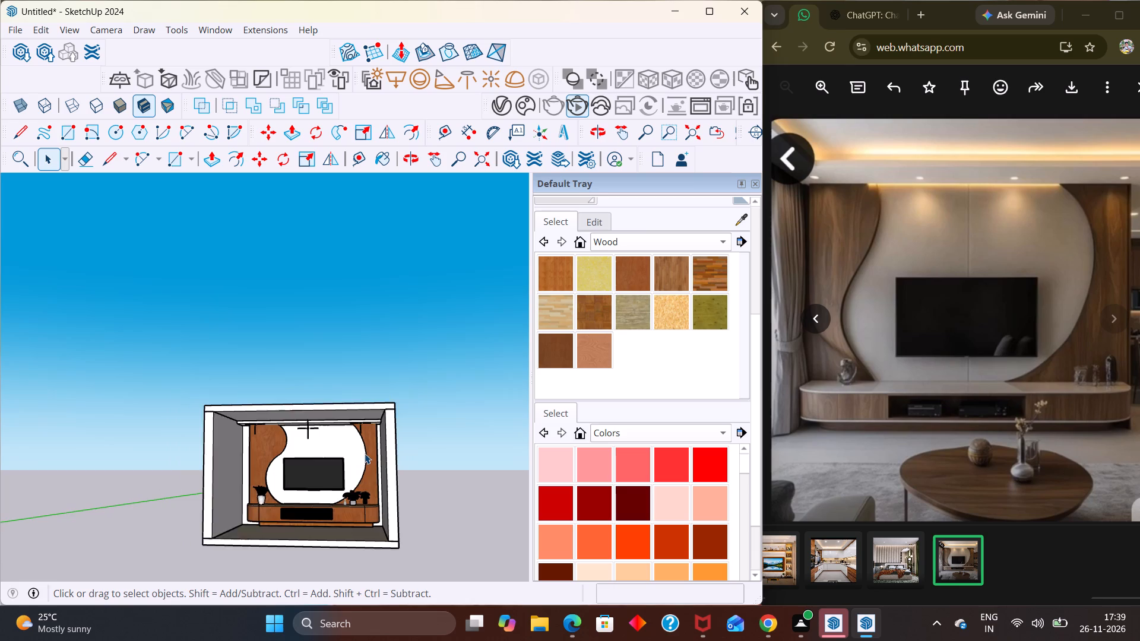
pyautogui.scroll(-7, 365, 453)
pyautogui.moveTo(347, 504); pyautogui.dragTo(322, 470, button='middle')
pyautogui.scroll(8, 323, 507)
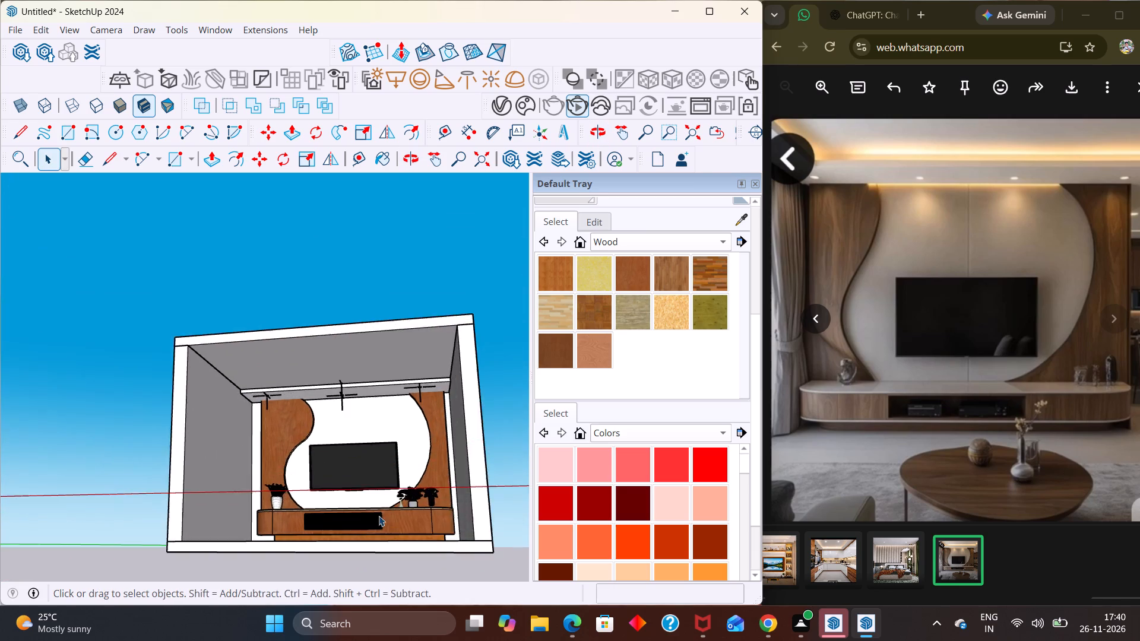
pyautogui.moveTo(381, 519); pyautogui.dragTo(417, 529, button='middle')
pyautogui.scroll(6, 403, 544)
pyautogui.moveTo(428, 471); pyautogui.dragTo(447, 528, button='middle')
pyautogui.scroll(2, 449, 540)
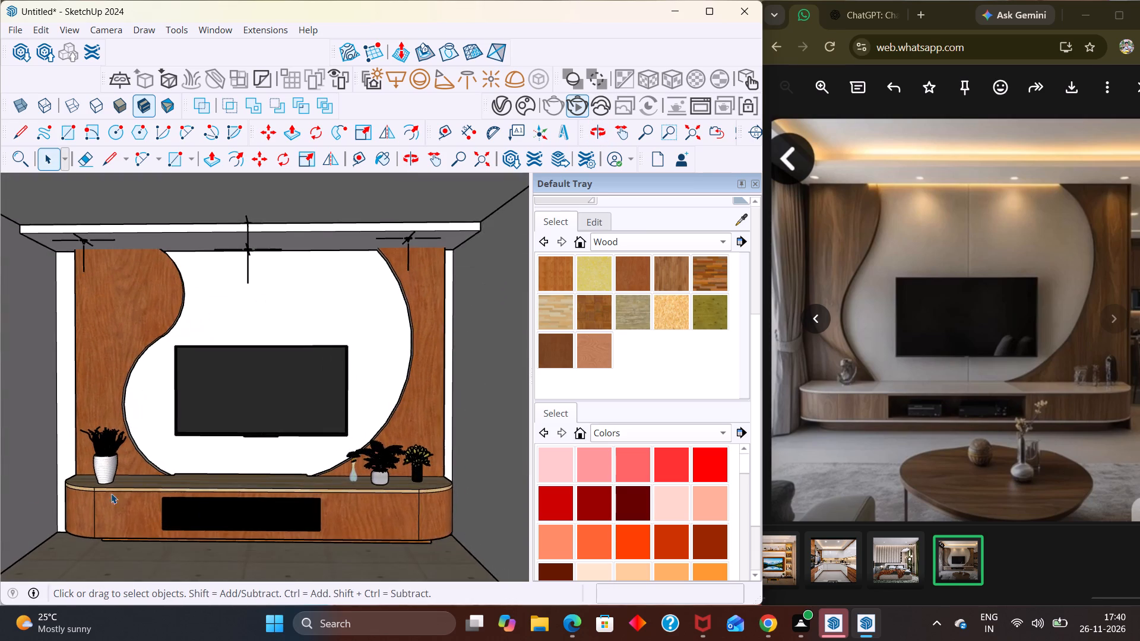
pyautogui.scroll(6, 46, 490)
pyautogui.moveTo(141, 491); pyautogui.dragTo(144, 553, button='middle')
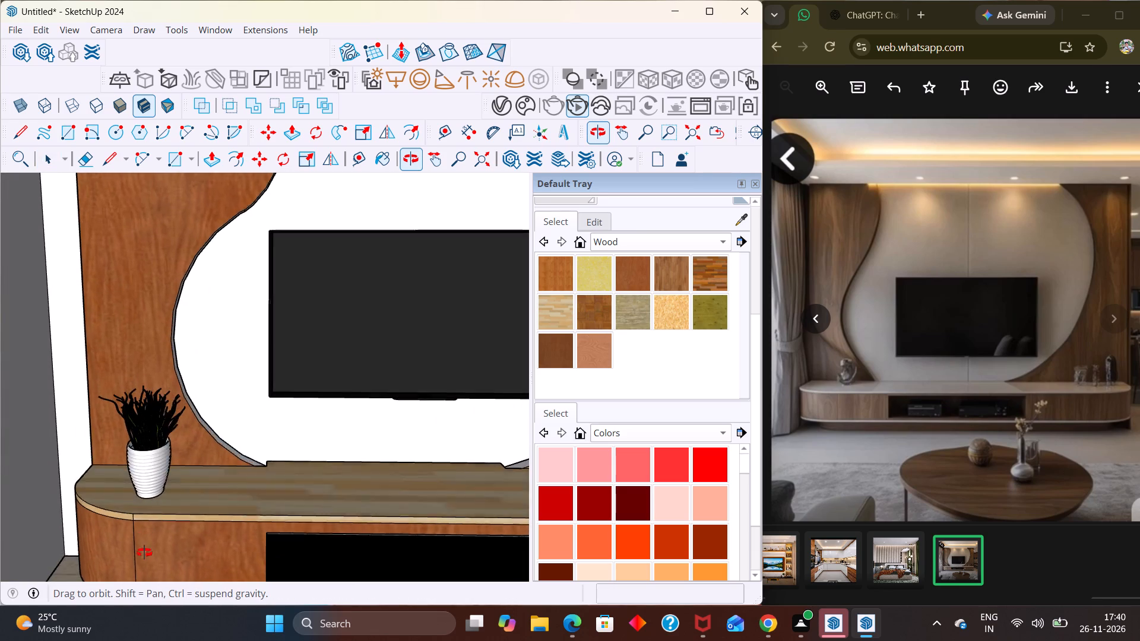
pyautogui.moveTo(144, 553); pyautogui.dragTo(150, 551, button='middle')
pyautogui.scroll(-9, 168, 495)
pyautogui.scroll(6, 398, 519)
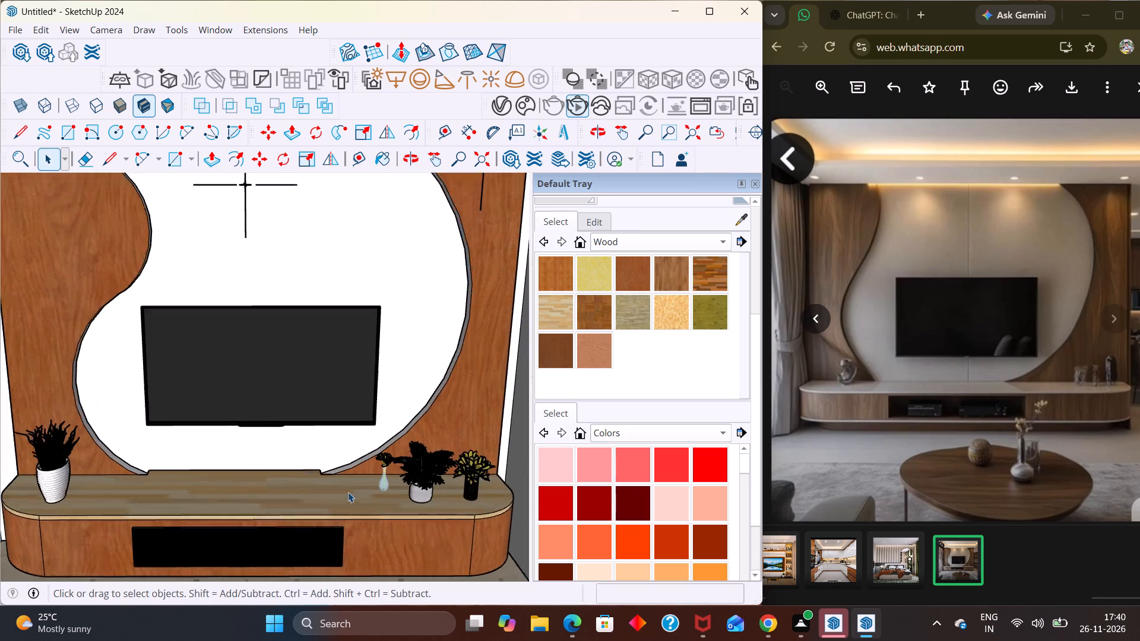
pyautogui.scroll(1, 348, 492)
pyautogui.scroll(1, 230, 455)
pyautogui.moveTo(294, 455); pyautogui.dragTo(312, 371, button='middle')
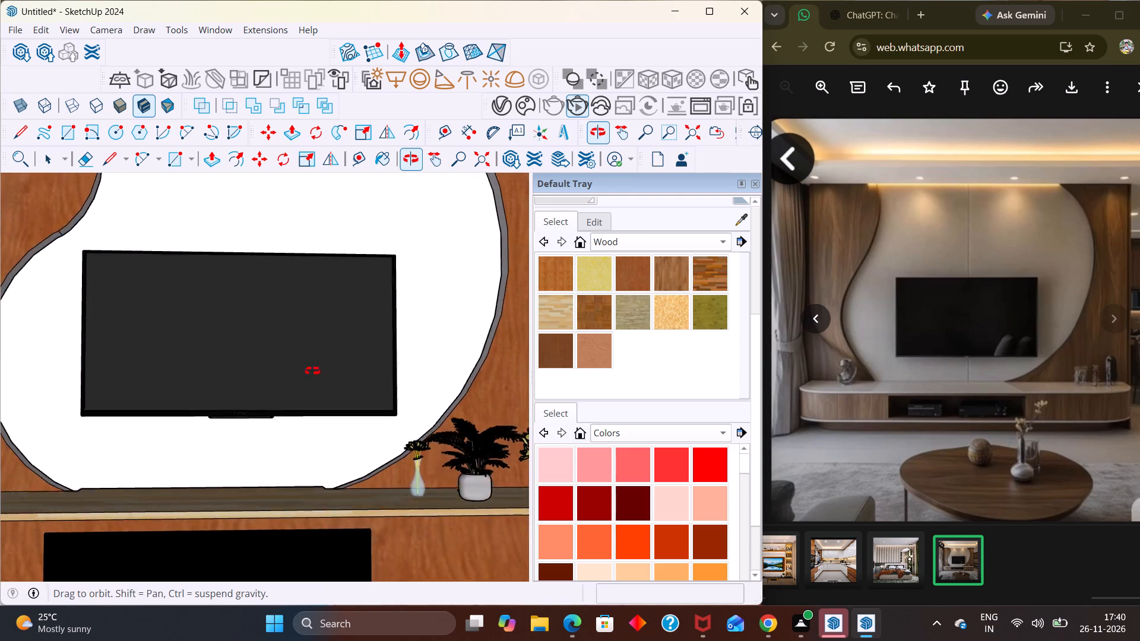
pyautogui.moveTo(312, 371); pyautogui.dragTo(324, 338, button='middle')
pyautogui.scroll(5, 323, 341)
pyautogui.scroll(-10, 324, 338)
pyautogui.scroll(1, 329, 361)
pyautogui.scroll(-9, 338, 351)
pyautogui.moveTo(356, 343); pyautogui.dragTo(352, 361, button='middle')
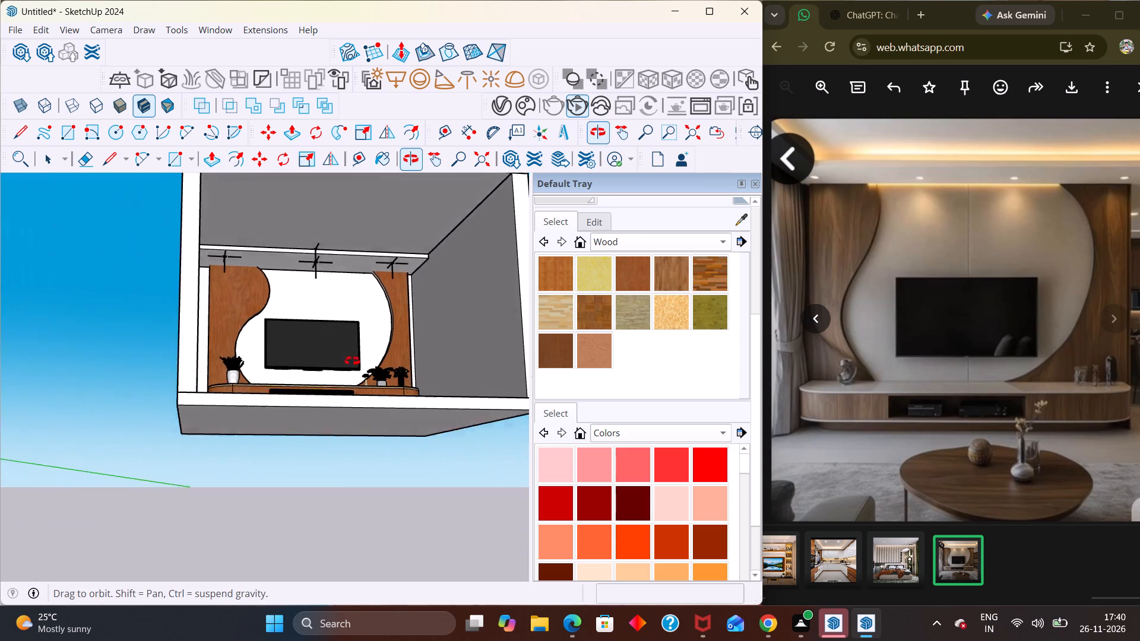
pyautogui.moveTo(352, 361); pyautogui.dragTo(344, 375, button='middle')
pyautogui.scroll(2, 344, 375)
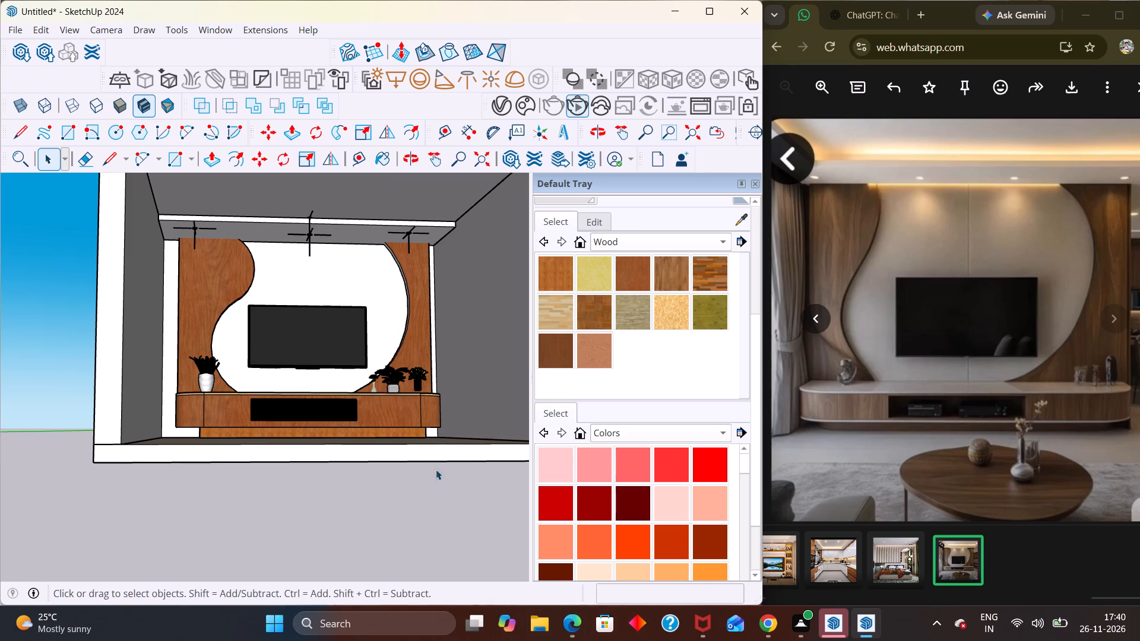
# Place a V-Ray Omni Light at the middle light under the ceiling ledge.
pyautogui.scroll(-12, 426, 443)
pyautogui.moveTo(425, 456); pyautogui.dragTo(512, 425, button='middle')
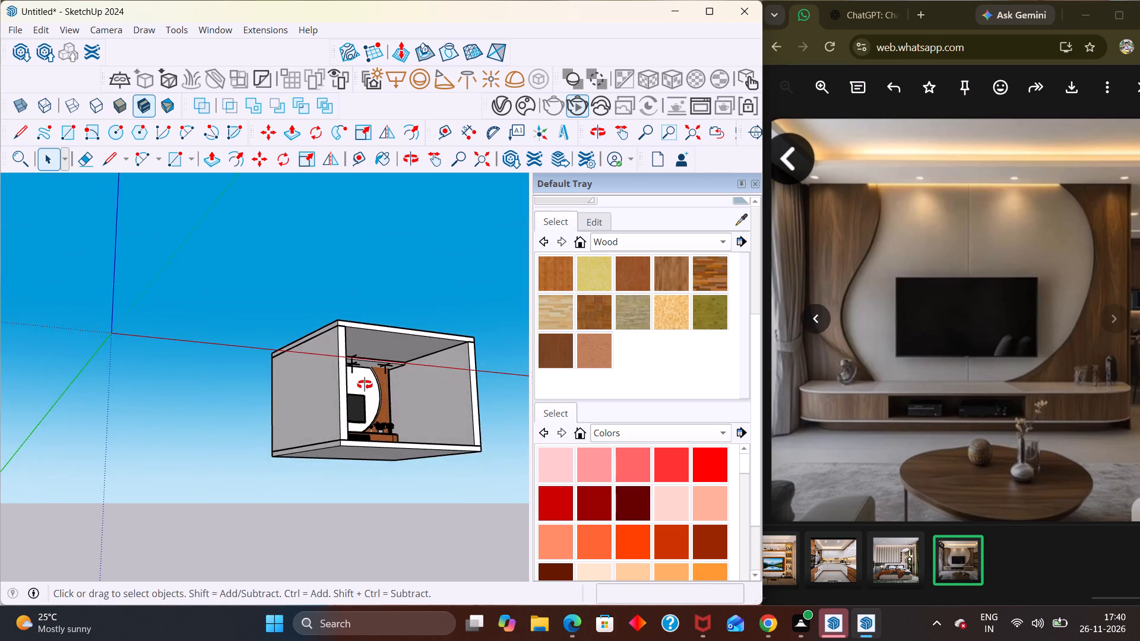
pyautogui.middleClick(365, 385)
pyautogui.scroll(15, 365, 385)
pyautogui.moveTo(315, 347); pyautogui.dragTo(269, 407, button='middle')
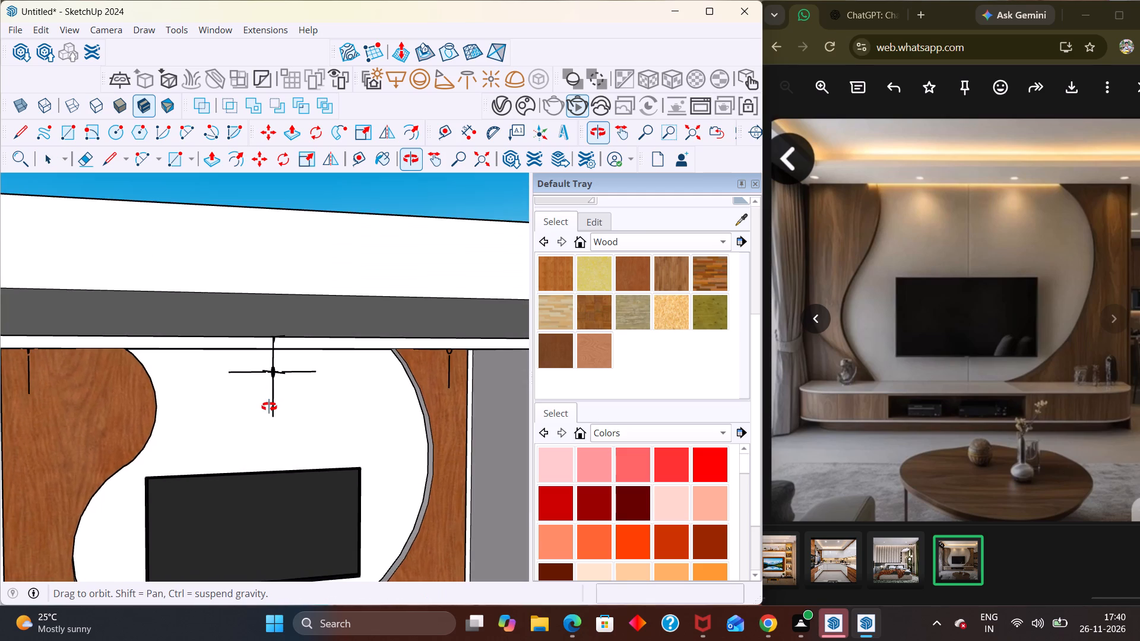
pyautogui.moveTo(269, 407); pyautogui.dragTo(257, 280, button='middle')
pyautogui.scroll(-1, 254, 239)
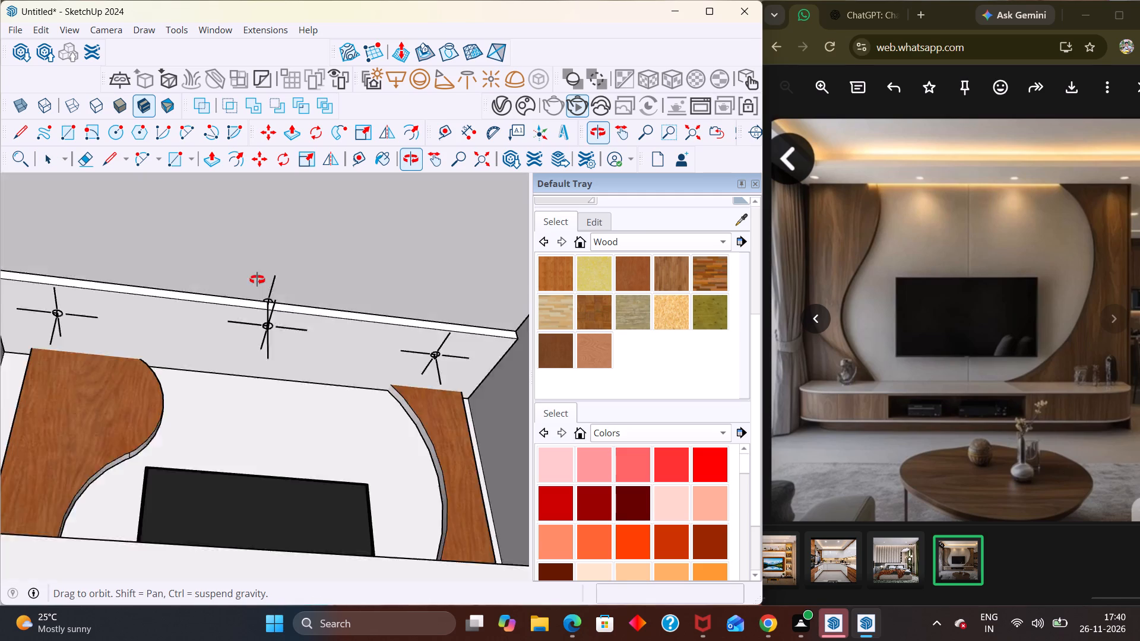
pyautogui.moveTo(257, 280); pyautogui.dragTo(256, 300, button='middle')
pyautogui.scroll(2, 256, 300)
pyautogui.scroll(-11, 268, 300)
pyautogui.moveTo(308, 395); pyautogui.dragTo(281, 310, button='middle')
pyautogui.scroll(9, 286, 367)
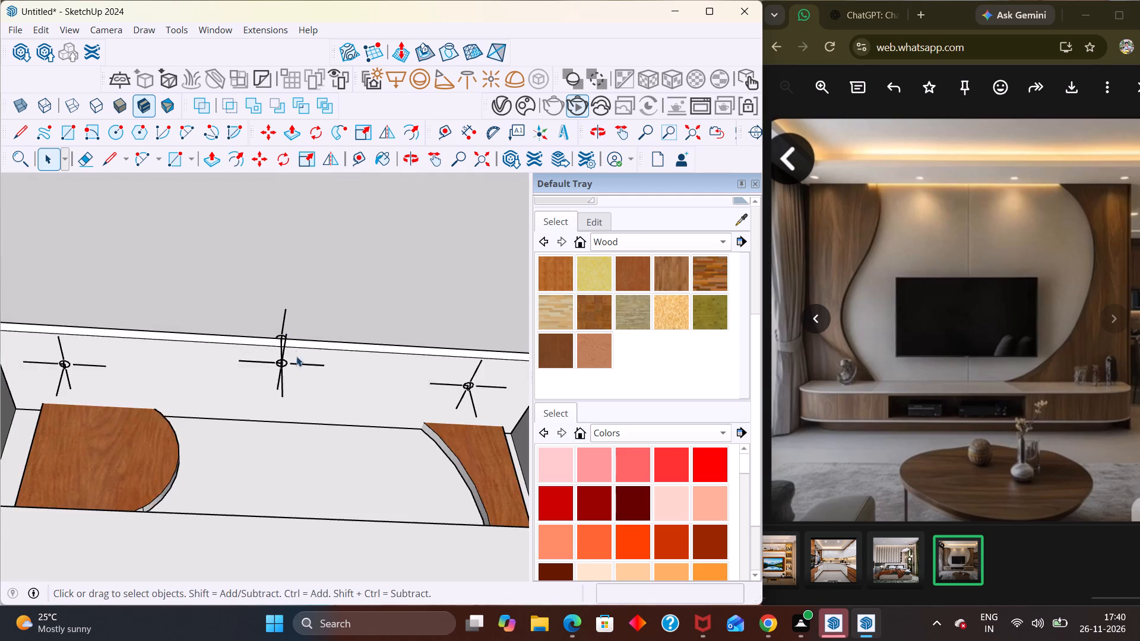
pyautogui.moveTo(296, 356); pyautogui.dragTo(292, 405, button='middle')
pyautogui.scroll(1, 289, 408)
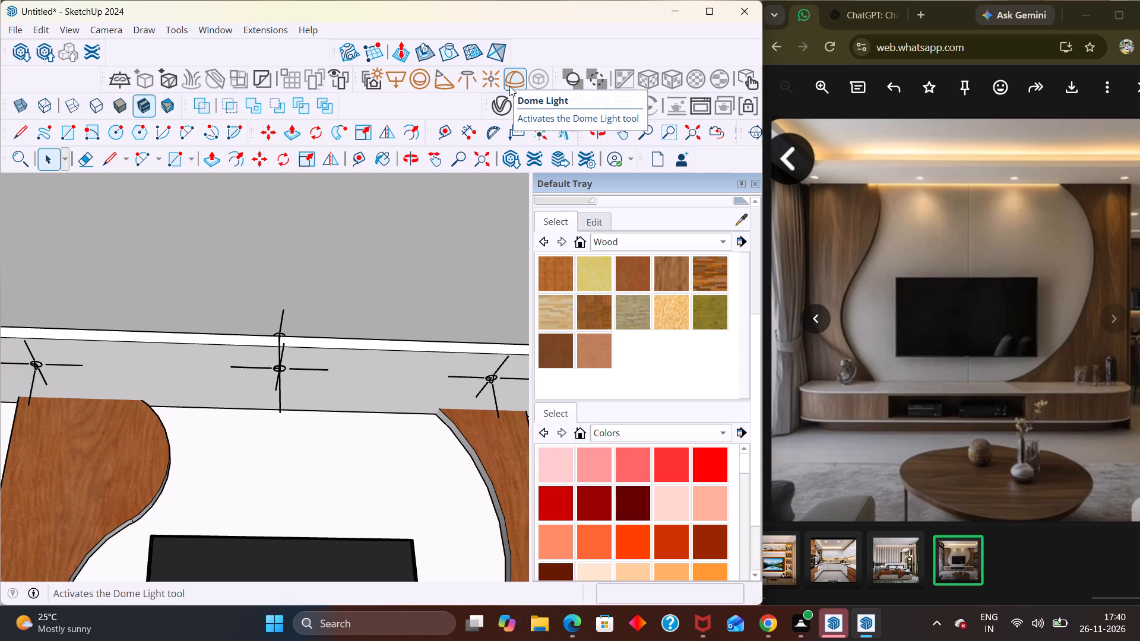
pyautogui.click(493, 79)
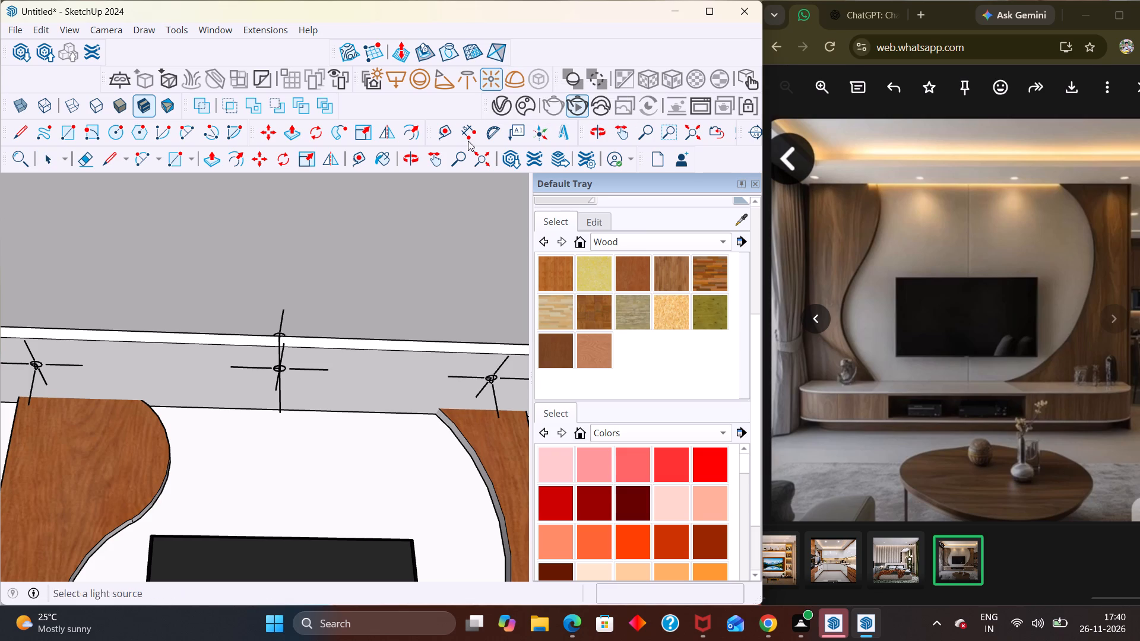
pyautogui.click(278, 370)
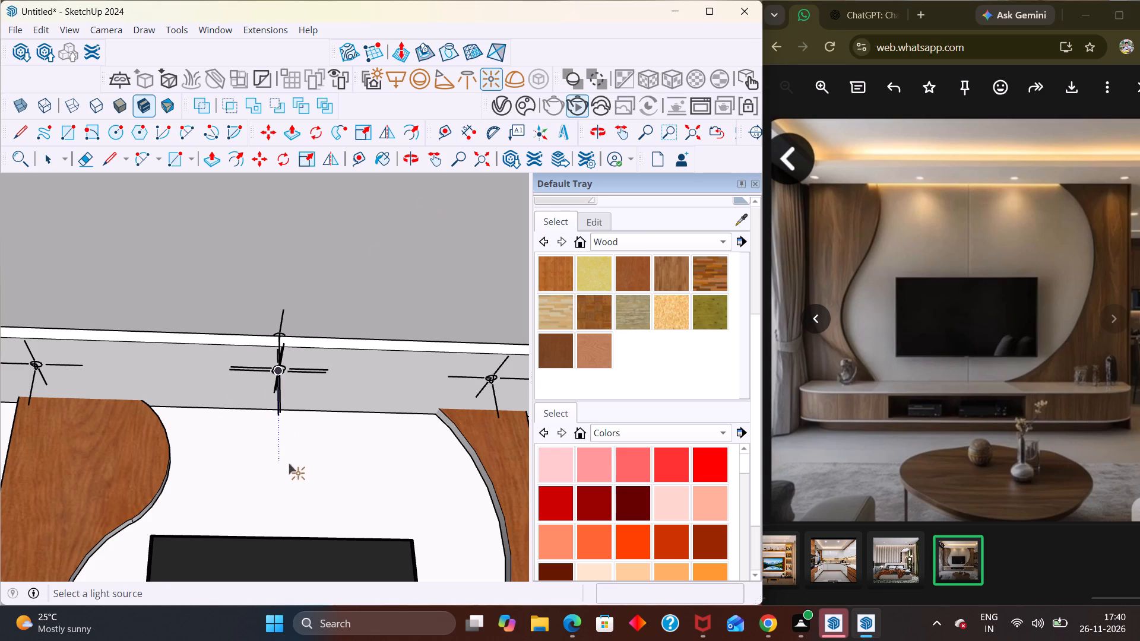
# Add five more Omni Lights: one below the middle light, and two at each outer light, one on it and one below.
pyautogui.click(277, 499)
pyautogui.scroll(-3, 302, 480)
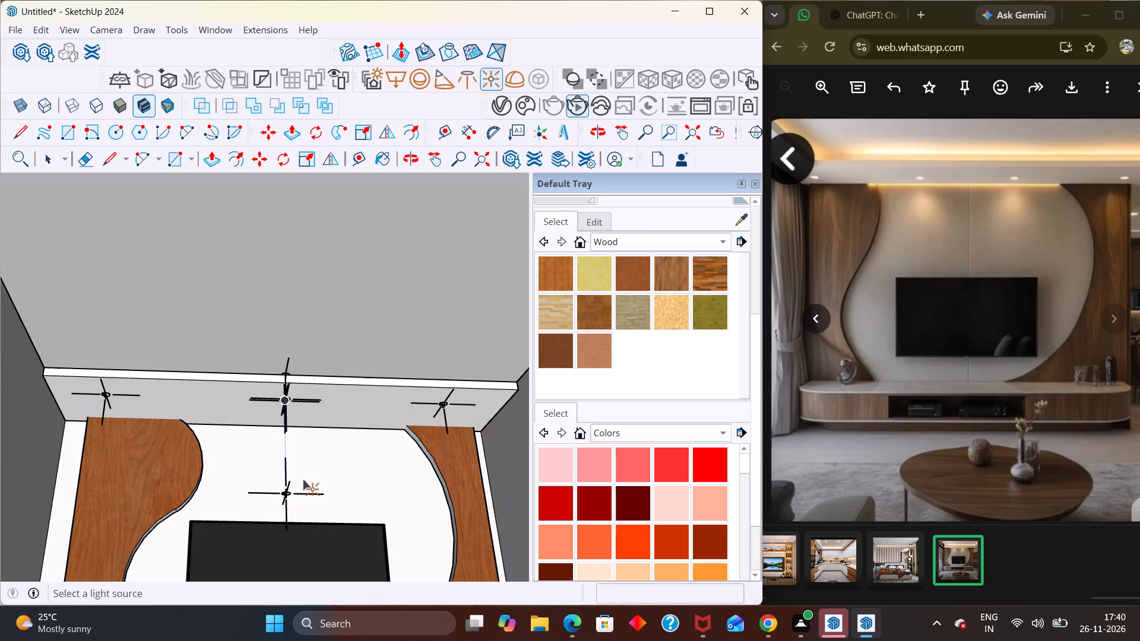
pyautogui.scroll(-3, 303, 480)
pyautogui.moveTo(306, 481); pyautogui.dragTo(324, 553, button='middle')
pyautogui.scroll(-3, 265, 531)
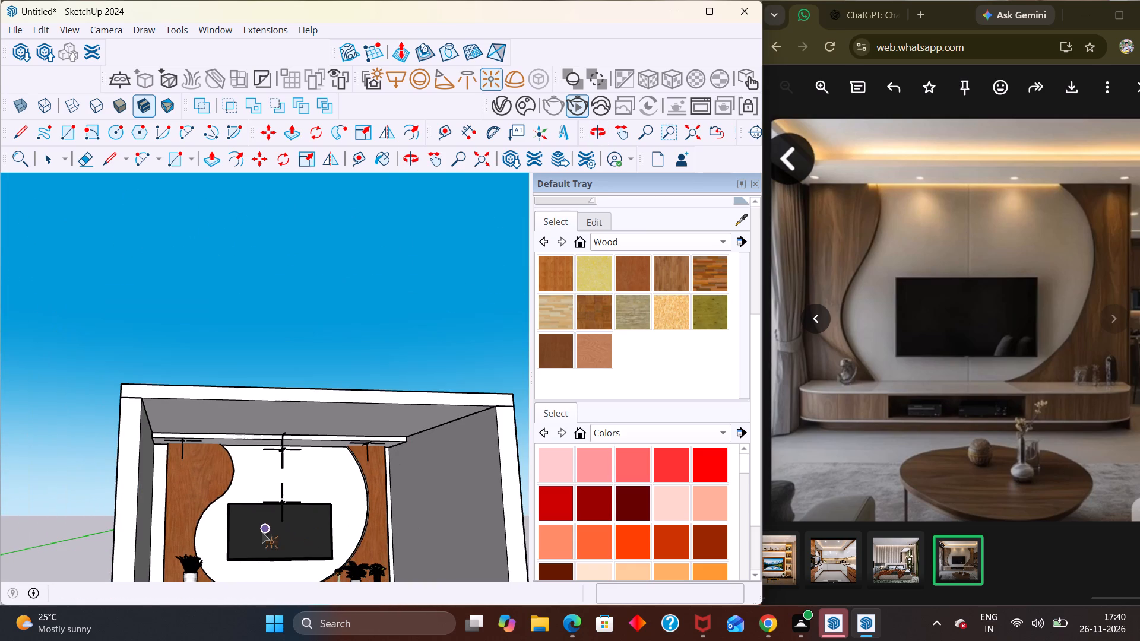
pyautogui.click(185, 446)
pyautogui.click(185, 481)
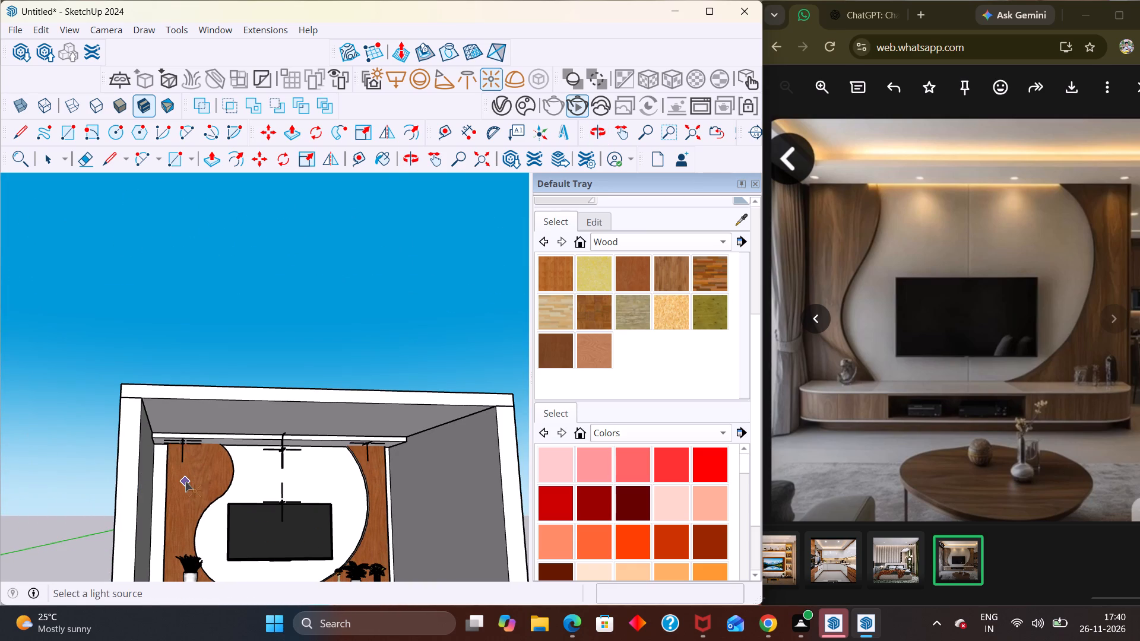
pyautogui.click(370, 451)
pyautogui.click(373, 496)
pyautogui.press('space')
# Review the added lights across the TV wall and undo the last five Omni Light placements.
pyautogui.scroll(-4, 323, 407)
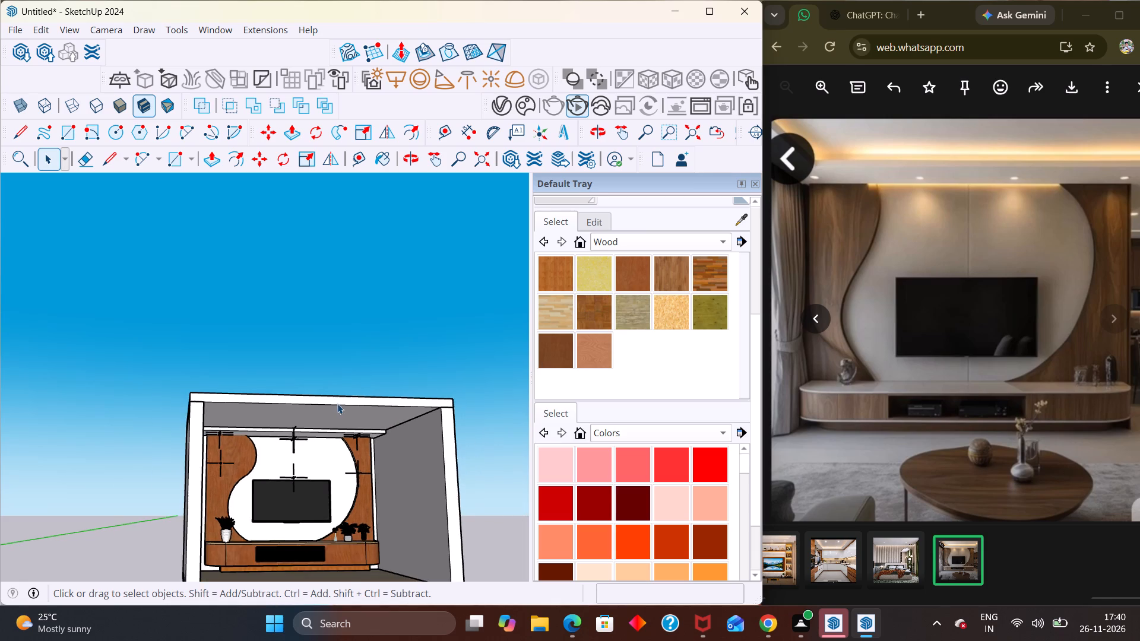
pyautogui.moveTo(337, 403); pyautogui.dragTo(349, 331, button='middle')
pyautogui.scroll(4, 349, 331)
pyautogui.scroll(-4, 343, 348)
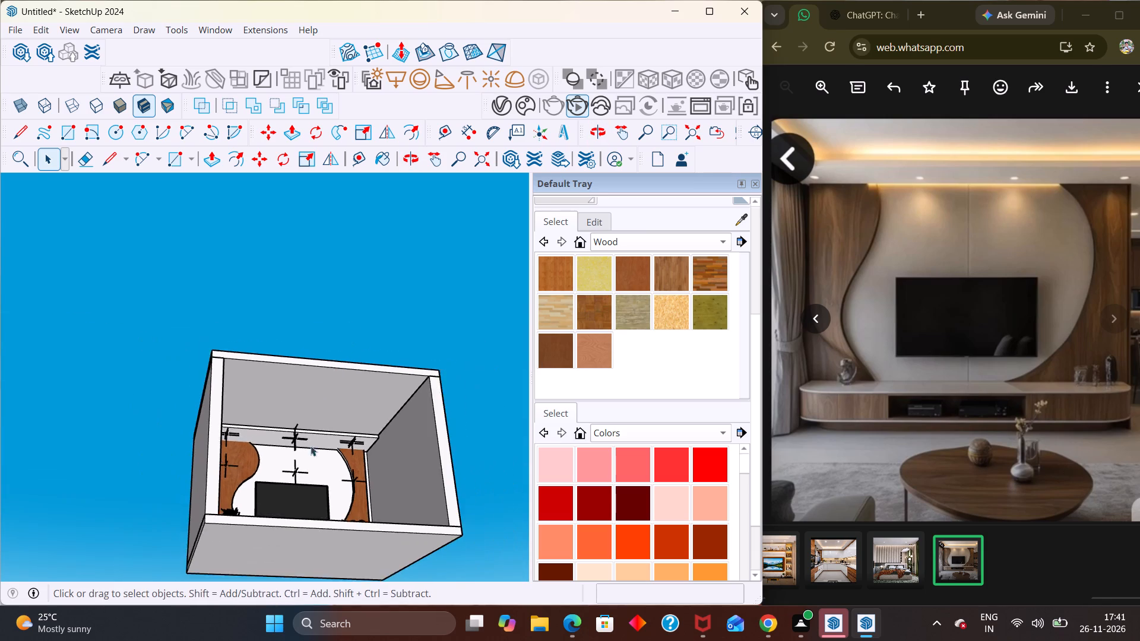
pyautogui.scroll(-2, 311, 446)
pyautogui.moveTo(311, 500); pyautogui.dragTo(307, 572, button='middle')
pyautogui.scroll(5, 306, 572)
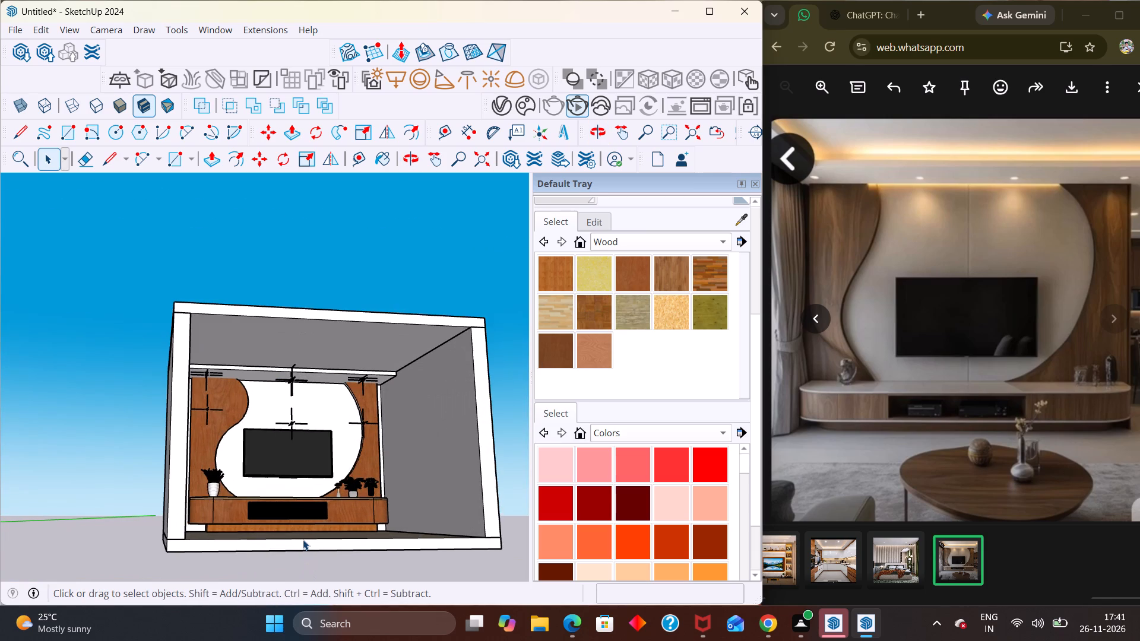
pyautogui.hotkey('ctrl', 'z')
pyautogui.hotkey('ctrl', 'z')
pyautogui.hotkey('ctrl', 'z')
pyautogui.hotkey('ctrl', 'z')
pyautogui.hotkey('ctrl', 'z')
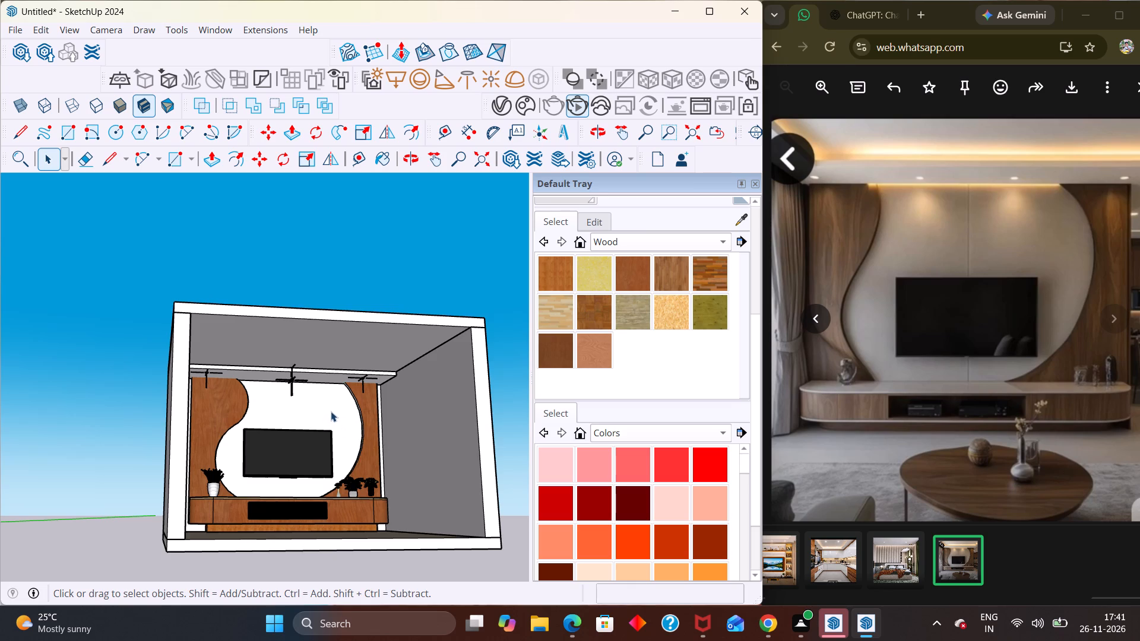
# Examine the middle light under the ceiling ledge up close and from different angles.
pyautogui.click(305, 279)
pyautogui.moveTo(334, 337); pyautogui.dragTo(303, 409, button='middle')
pyautogui.scroll(7, 303, 409)
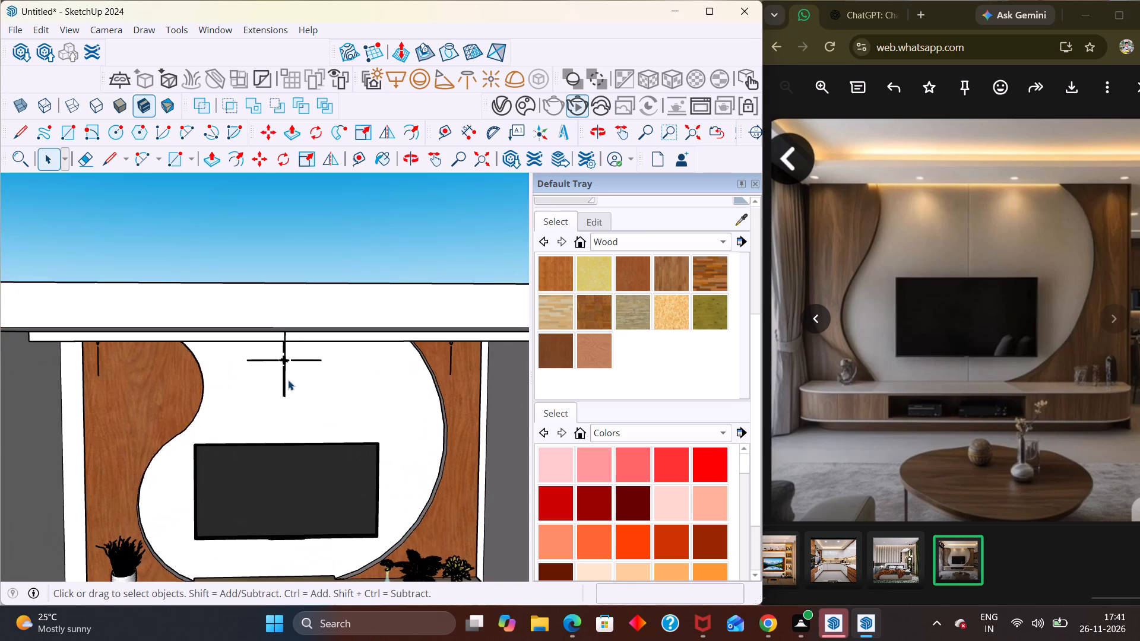
pyautogui.scroll(1, 288, 380)
pyautogui.moveTo(288, 380); pyautogui.dragTo(287, 391, button='middle')
pyautogui.scroll(2, 290, 348)
pyautogui.moveTo(295, 402); pyautogui.dragTo(281, 300, button='middle')
pyautogui.scroll(2, 281, 300)
pyautogui.scroll(2, 297, 389)
pyautogui.moveTo(296, 383); pyautogui.dragTo(297, 446, button='middle')
pyautogui.moveTo(297, 430); pyautogui.dragTo(299, 440, button='middle')
pyautogui.scroll(3, 294, 427)
pyautogui.middleClick(291, 375)
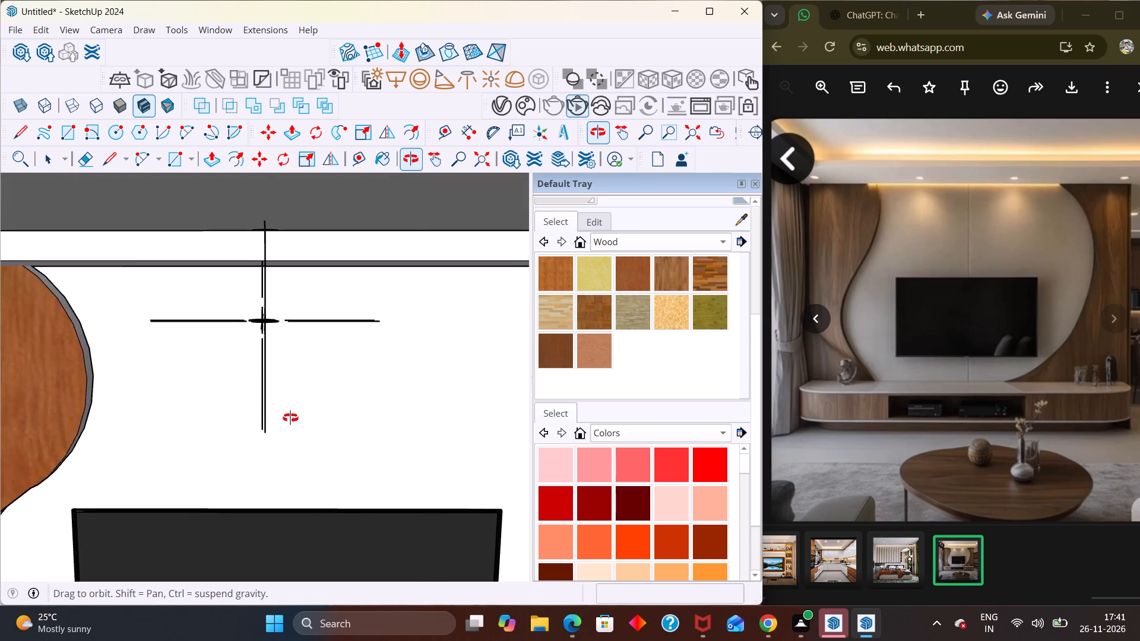
pyautogui.scroll(-2, 290, 384)
pyautogui.scroll(1, 290, 372)
pyautogui.scroll(-9, 290, 361)
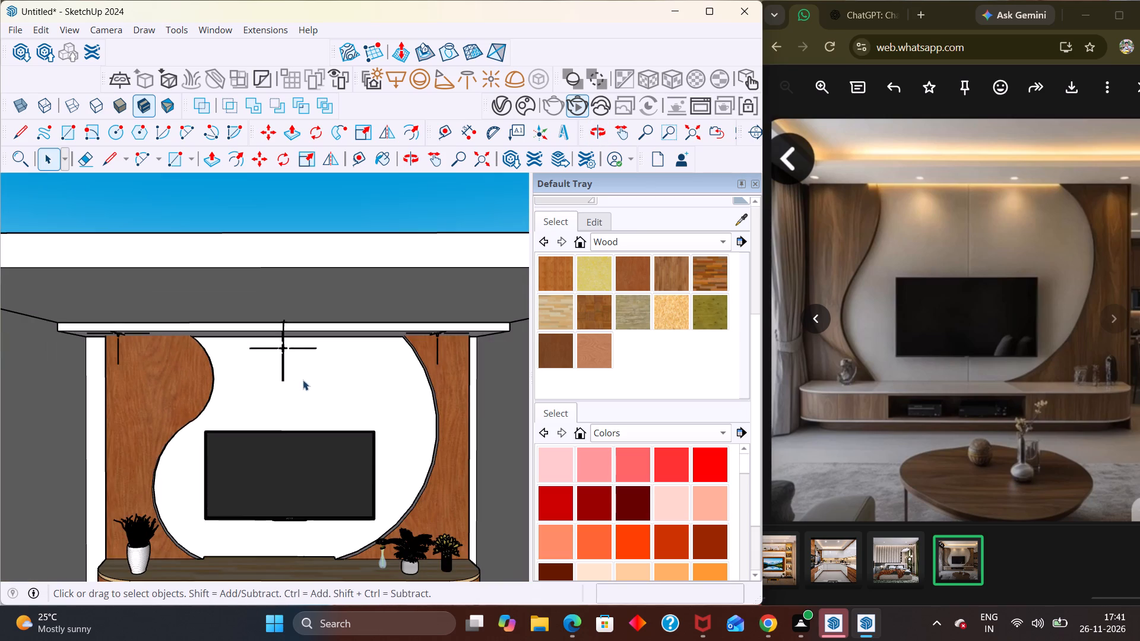
# Move the light above the right wood panel slightly downward, away from the ceiling ledge.
pyautogui.middleClick(303, 380)
pyautogui.scroll(-1, 303, 380)
pyautogui.moveTo(327, 368); pyautogui.dragTo(330, 335, button='middle')
pyautogui.scroll(2, 330, 335)
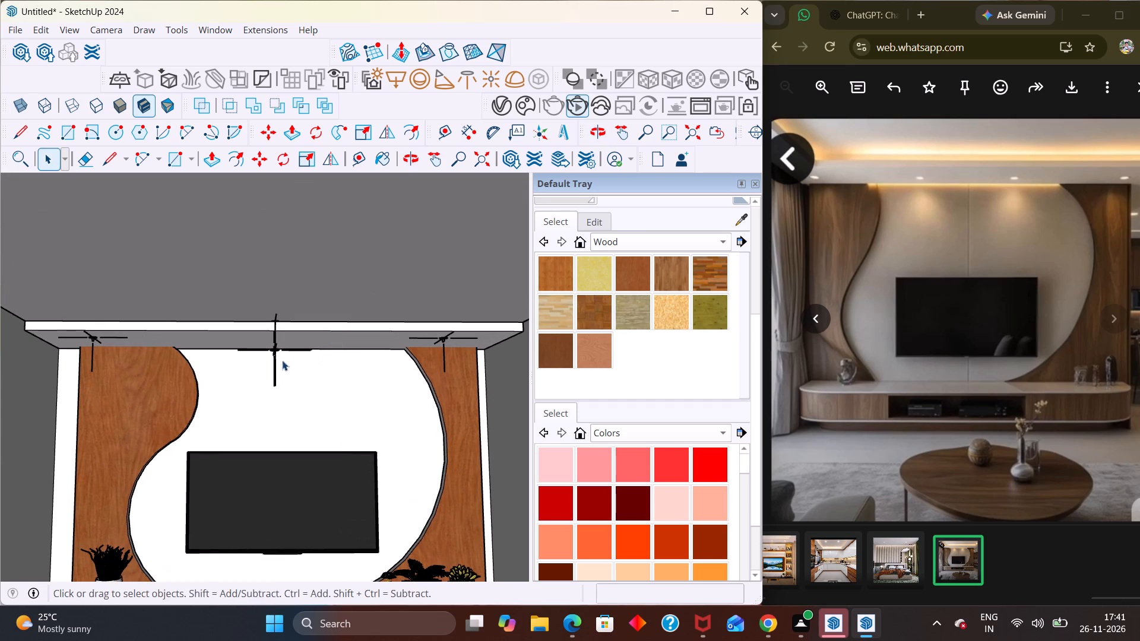
pyautogui.moveTo(280, 361); pyautogui.dragTo(287, 387, button='middle')
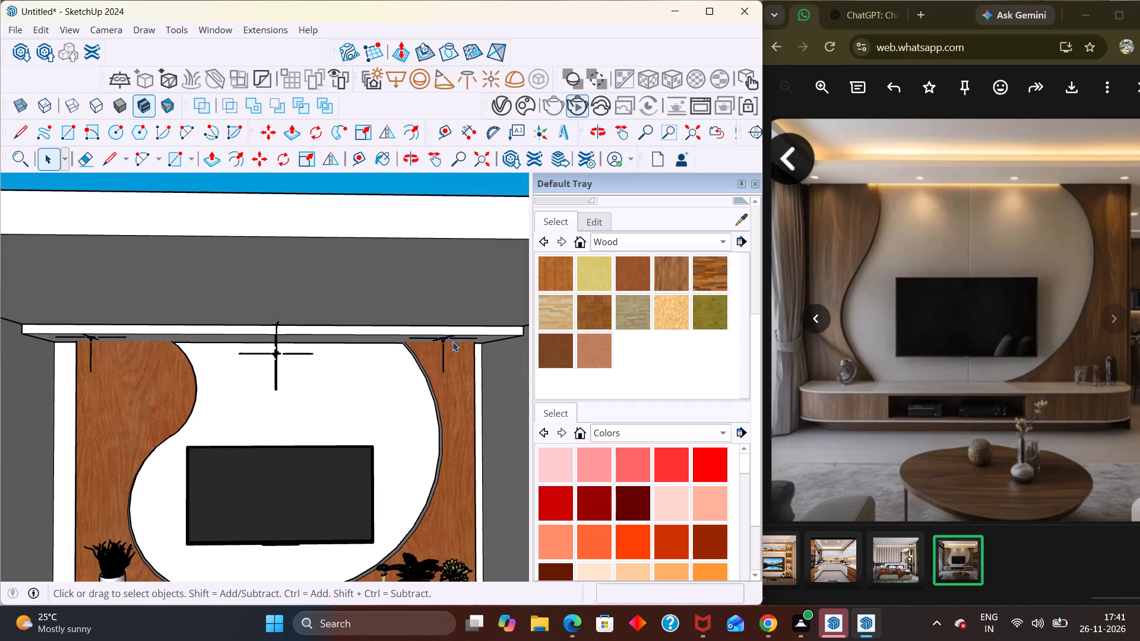
pyautogui.click(441, 339)
pyautogui.scroll(2, 441, 339)
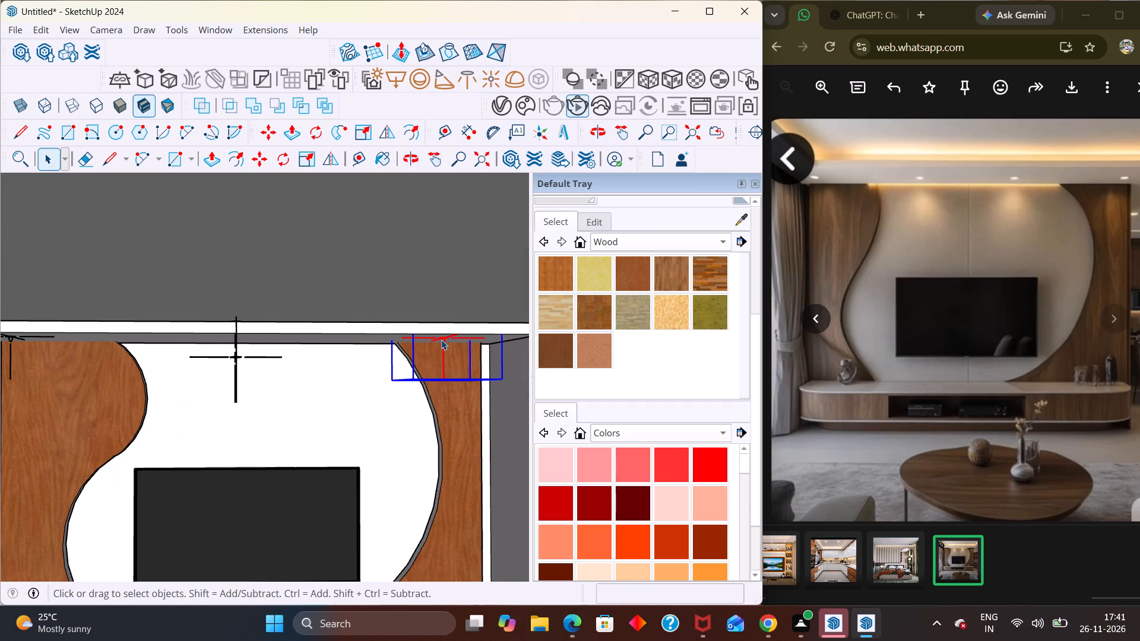
pyautogui.press('m')
pyautogui.click(446, 373)
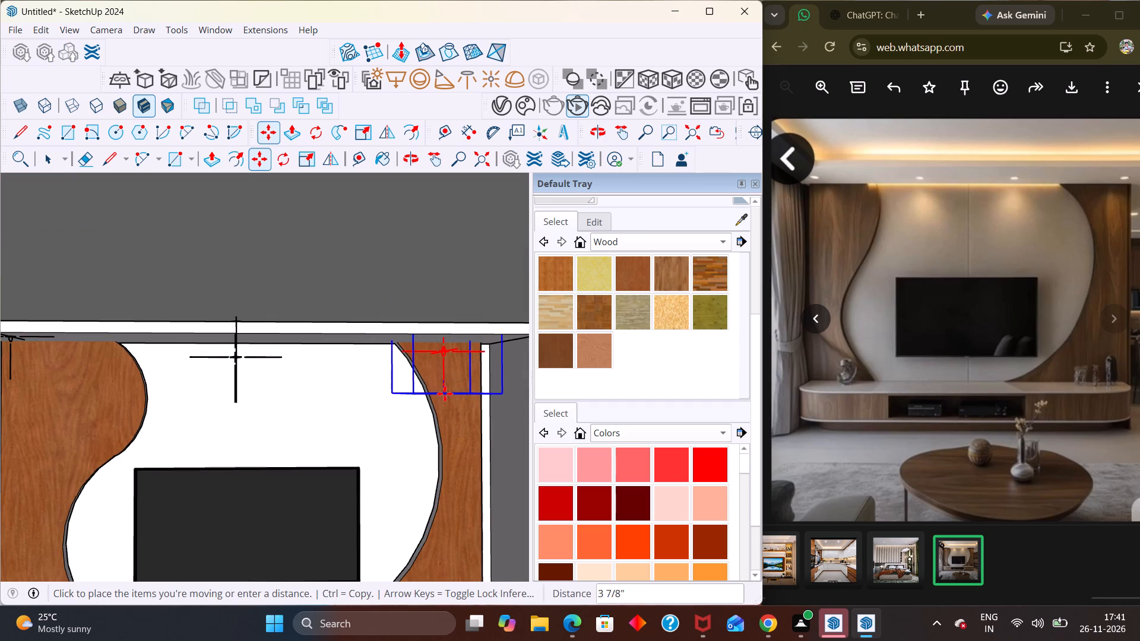
pyautogui.click(445, 403)
pyautogui.scroll(-6, 477, 365)
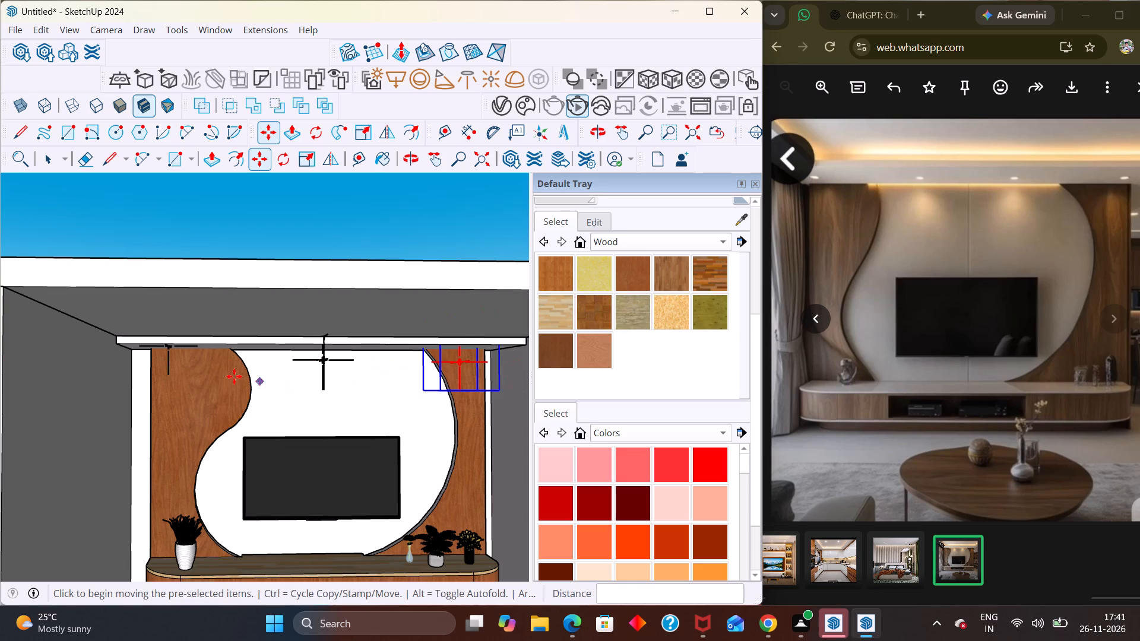
# Move the light above the left wood panel slightly downward, away from the ceiling ledge.
pyautogui.press('space')
pyautogui.click(170, 354)
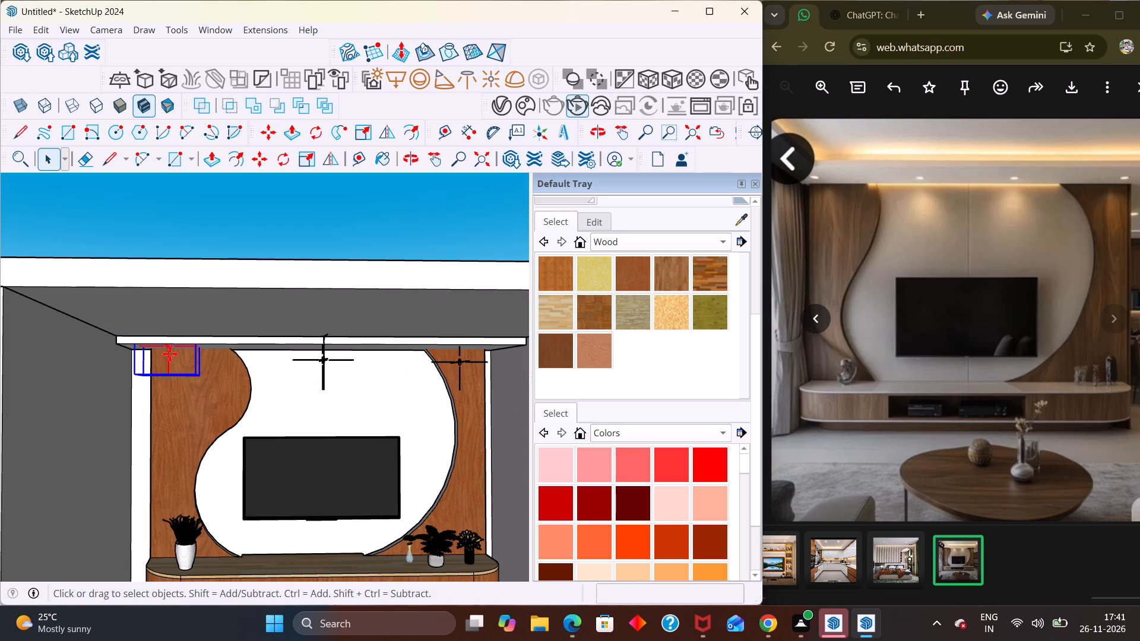
pyautogui.press('m')
pyautogui.scroll(3, 172, 365)
pyautogui.click(170, 373)
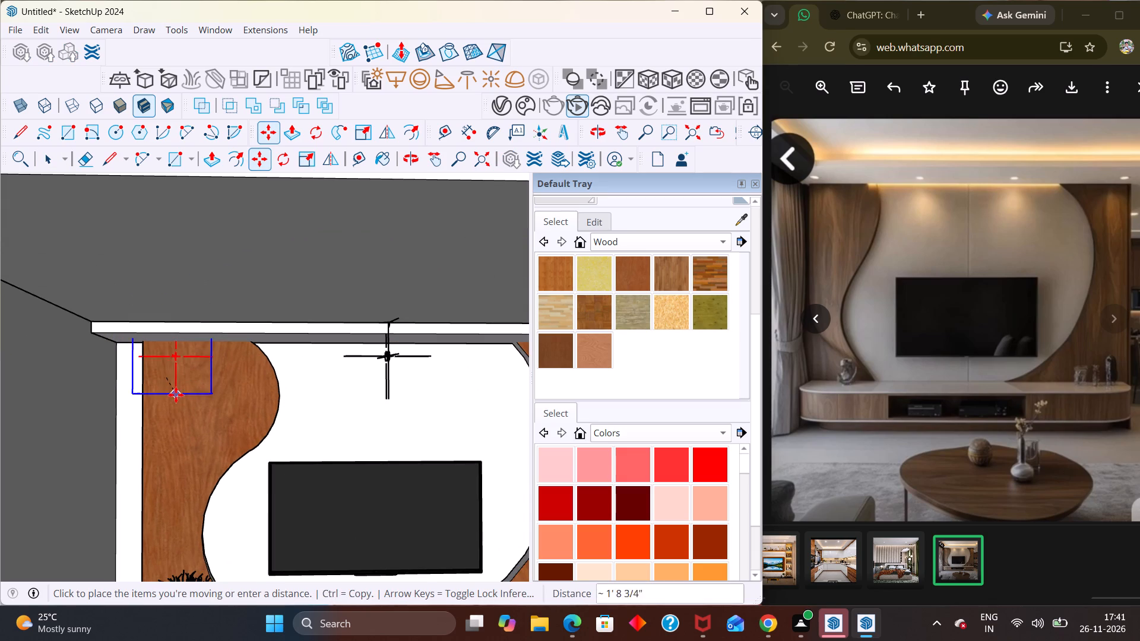
pyautogui.click(170, 395)
pyautogui.scroll(-2, 206, 302)
pyautogui.scroll(1, 208, 302)
pyautogui.scroll(-2, 210, 302)
pyautogui.press('space')
pyautogui.scroll(-6, 218, 299)
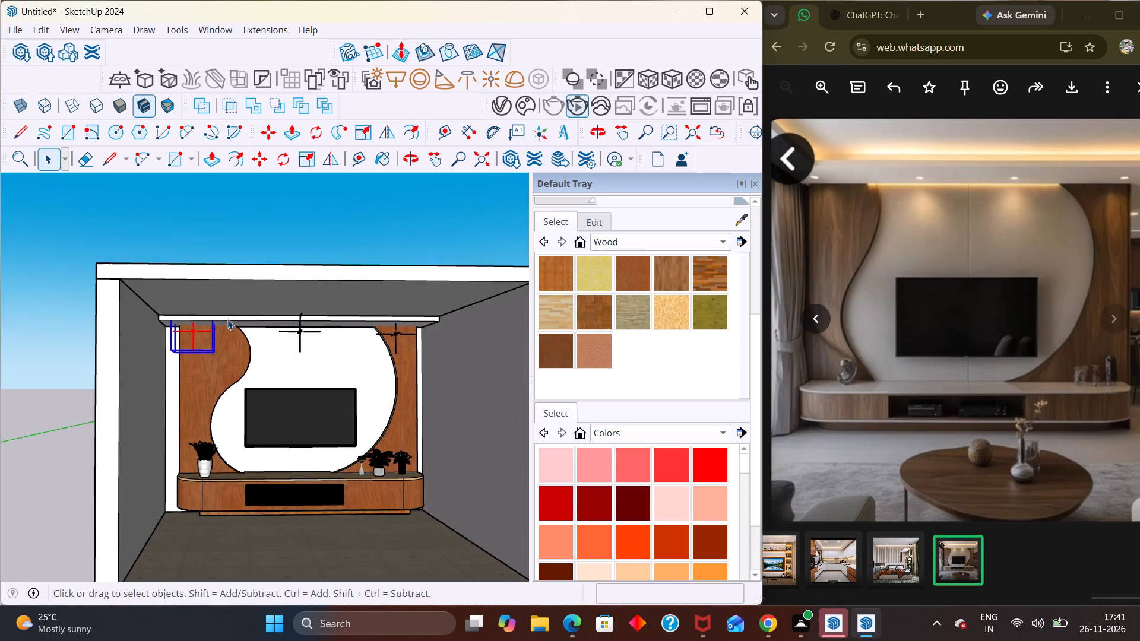
pyautogui.scroll(-4, 227, 319)
pyautogui.click(290, 255)
# Examine the three light positions along the ceiling ledge from the front, below and above the ceiling.
pyautogui.moveTo(330, 330); pyautogui.dragTo(301, 316, button='middle')
pyautogui.scroll(5, 330, 330)
pyautogui.moveTo(223, 337); pyautogui.dragTo(186, 356, button='middle')
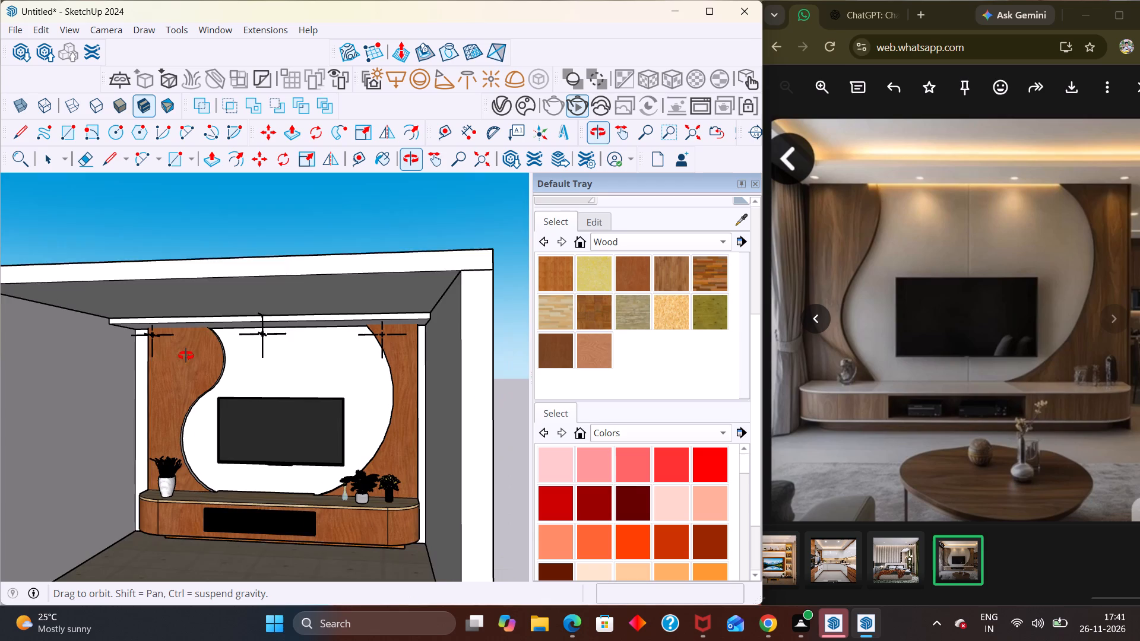
pyautogui.moveTo(186, 356); pyautogui.dragTo(189, 367, button='middle')
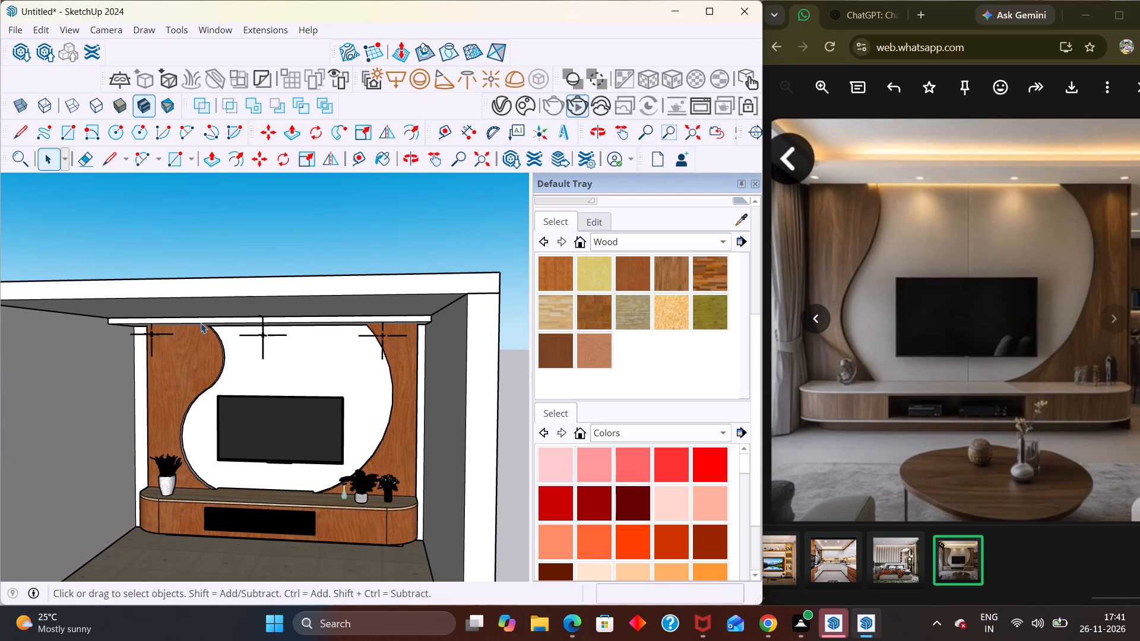
pyautogui.moveTo(268, 381); pyautogui.dragTo(305, 414, button='middle')
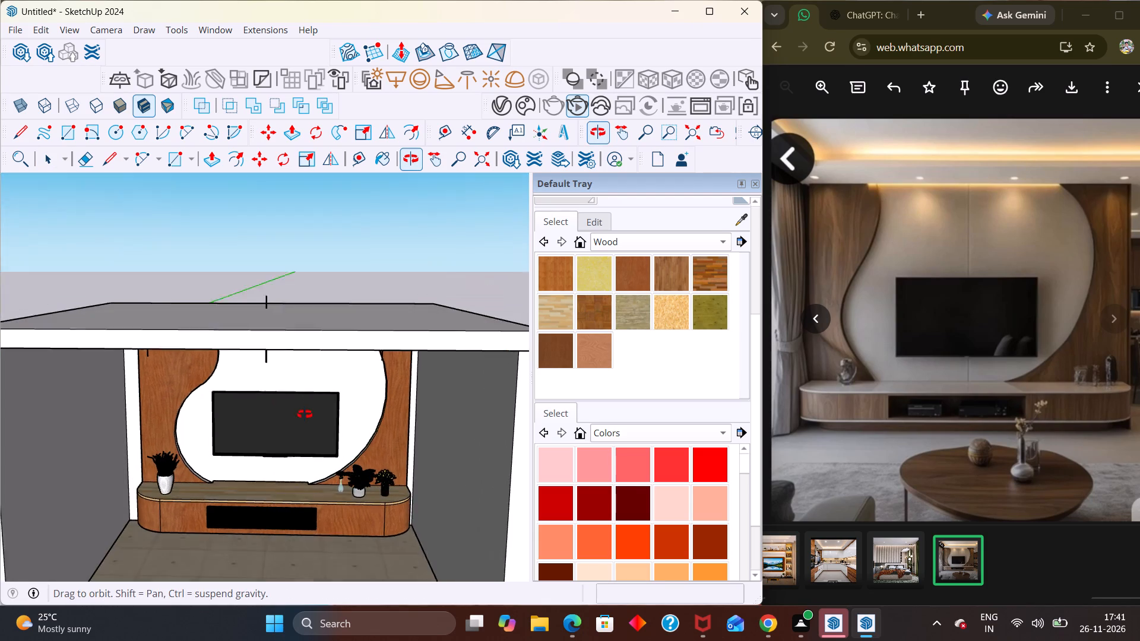
pyautogui.moveTo(305, 414); pyautogui.dragTo(308, 411, button='middle')
pyautogui.scroll(1, 298, 303)
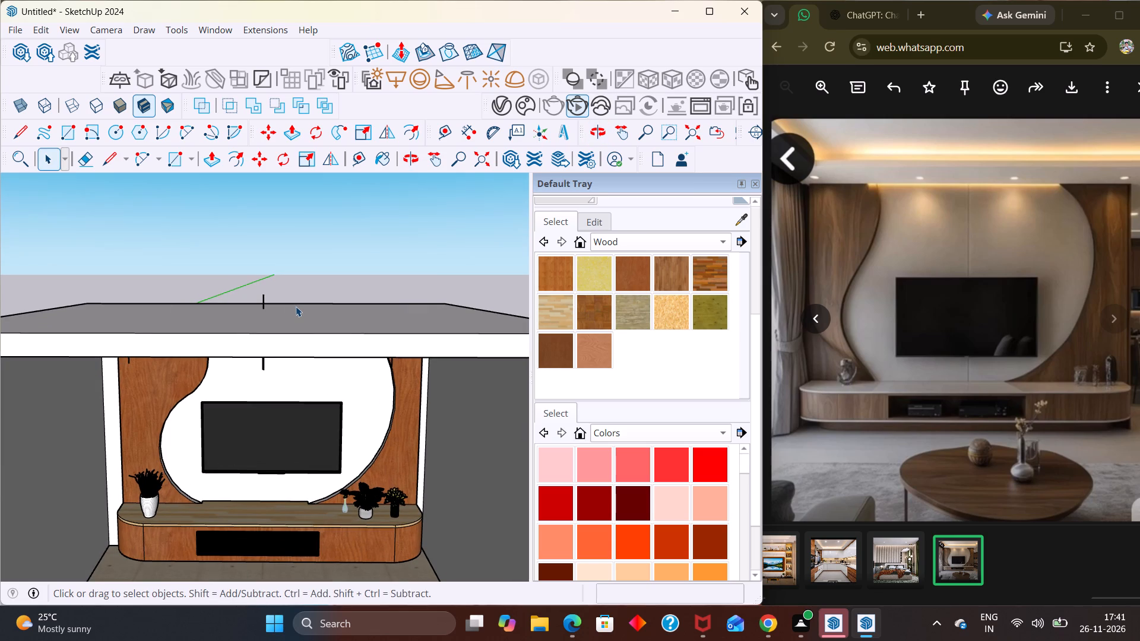
pyautogui.moveTo(309, 353); pyautogui.dragTo(311, 280, button='middle')
pyautogui.scroll(1, 312, 284)
pyautogui.moveTo(291, 345); pyautogui.dragTo(292, 351, button='middle')
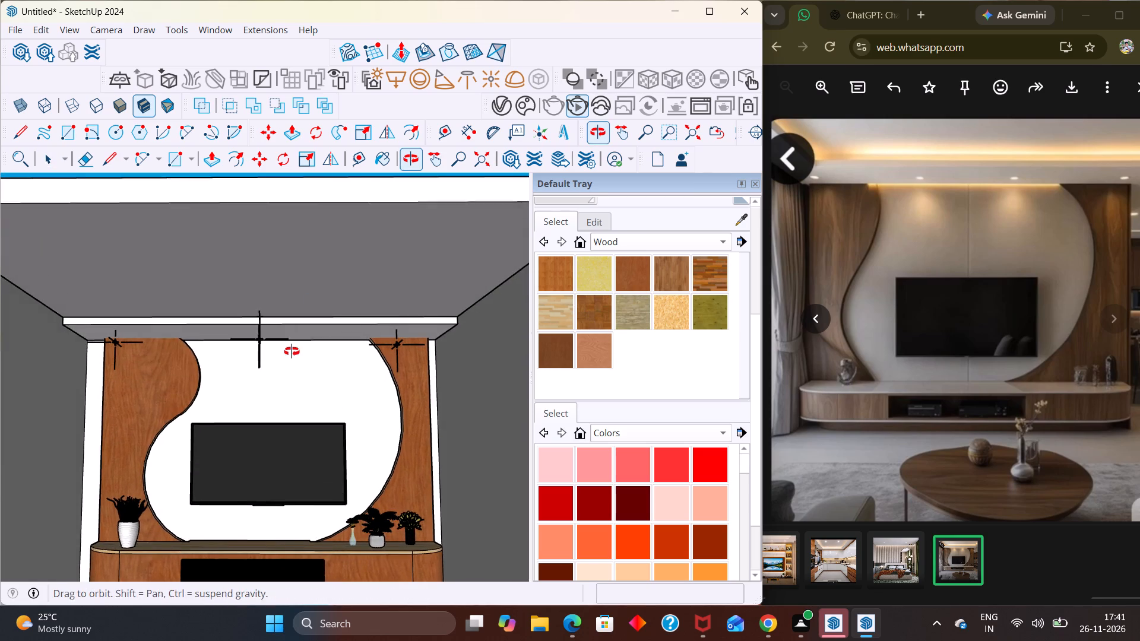
pyautogui.moveTo(292, 351); pyautogui.dragTo(292, 354, button='middle')
pyautogui.scroll(1, 285, 344)
pyautogui.moveTo(284, 348); pyautogui.dragTo(297, 359, button='middle')
pyautogui.moveTo(245, 348); pyautogui.dragTo(225, 333, button='middle')
pyautogui.moveTo(220, 331); pyautogui.dragTo(267, 334, button='middle')
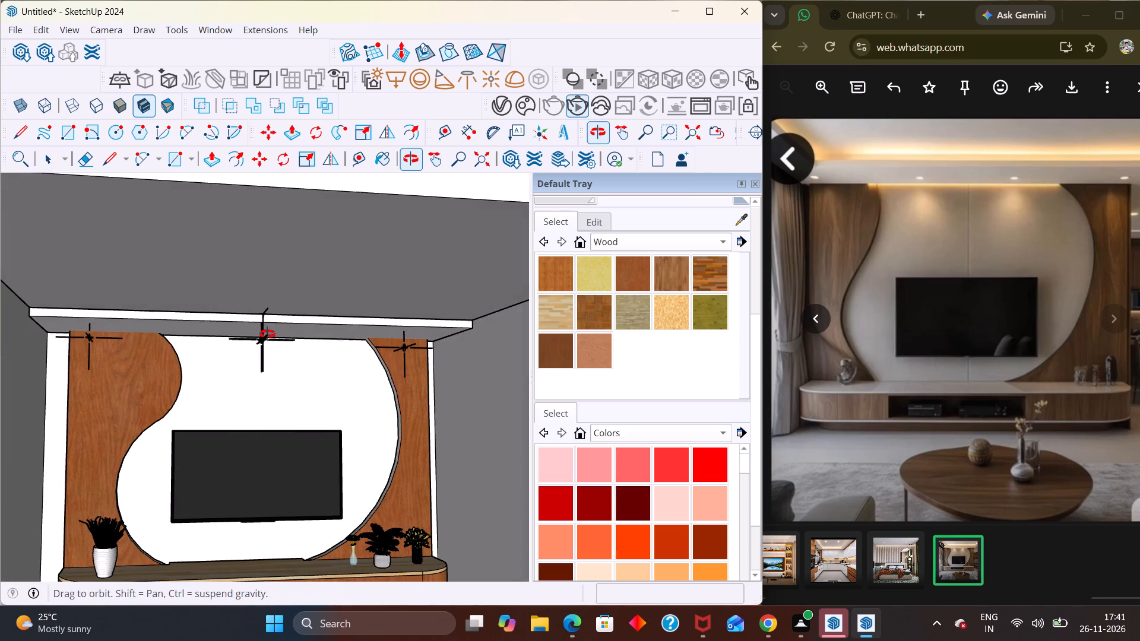
pyautogui.moveTo(267, 334); pyautogui.dragTo(262, 334, button='middle')
pyautogui.scroll(1, 76, 331)
pyautogui.moveTo(78, 327); pyautogui.dragTo(80, 361, button='middle')
pyautogui.moveTo(207, 335); pyautogui.dragTo(191, 353, button='middle')
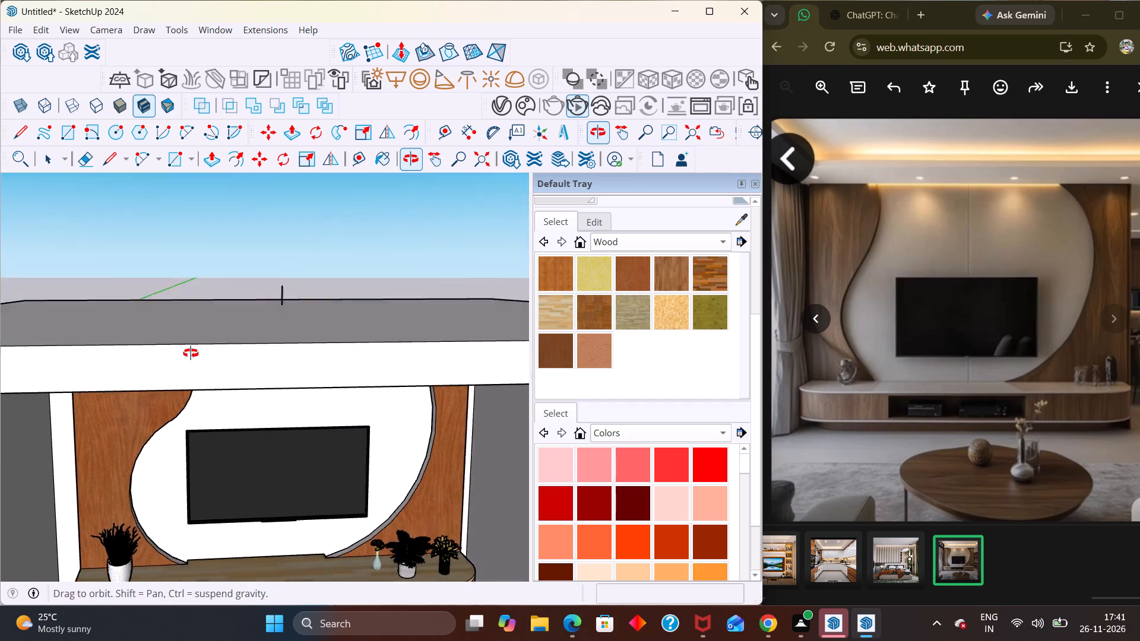
pyautogui.moveTo(191, 353); pyautogui.dragTo(189, 347, button='middle')
pyautogui.scroll(2, 190, 350)
pyautogui.moveTo(259, 332); pyautogui.dragTo(208, 310, button='middle')
pyautogui.scroll(-7, 208, 310)
pyautogui.moveTo(395, 361); pyautogui.dragTo(395, 379, button='middle')
pyautogui.moveTo(279, 330); pyautogui.dragTo(281, 345, button='middle')
pyautogui.scroll(4, 267, 289)
pyautogui.moveTo(267, 304); pyautogui.dragTo(266, 334, button='middle')
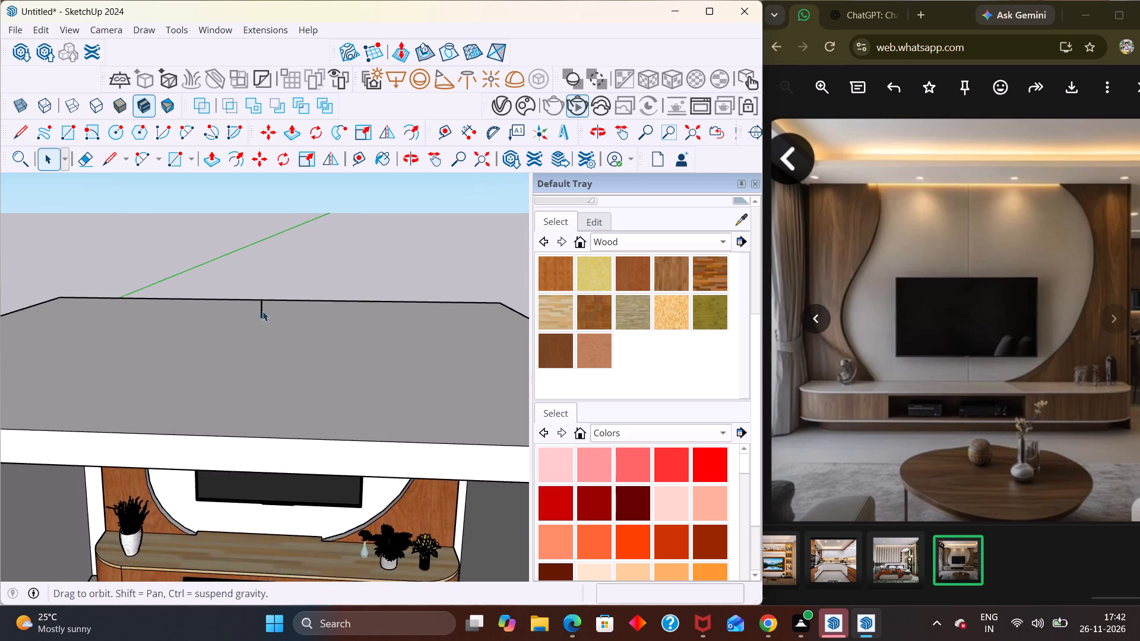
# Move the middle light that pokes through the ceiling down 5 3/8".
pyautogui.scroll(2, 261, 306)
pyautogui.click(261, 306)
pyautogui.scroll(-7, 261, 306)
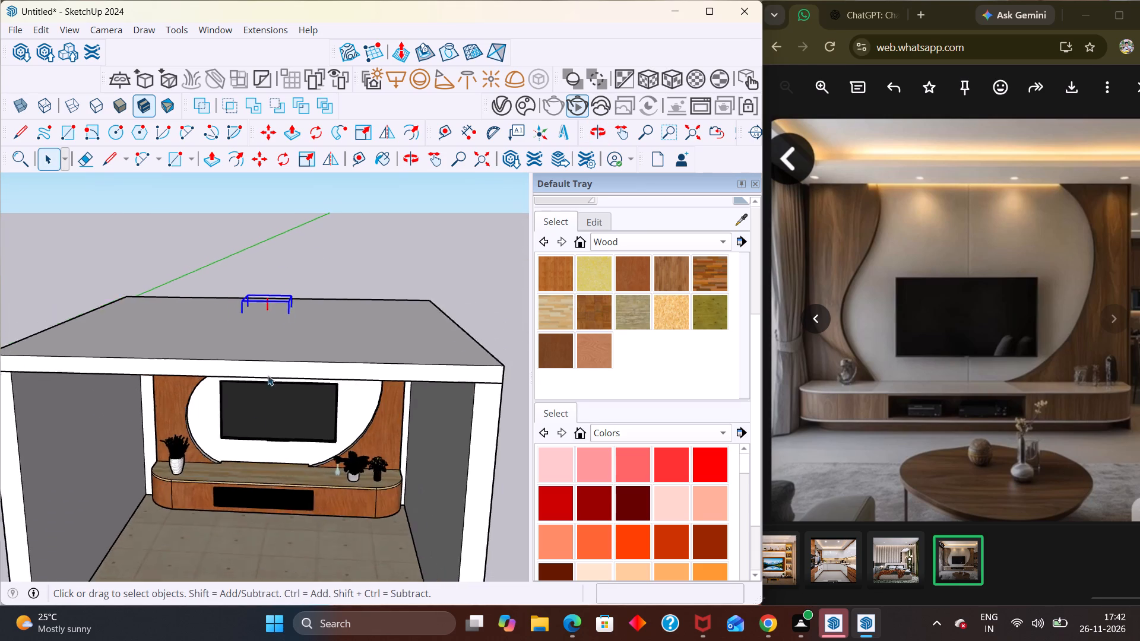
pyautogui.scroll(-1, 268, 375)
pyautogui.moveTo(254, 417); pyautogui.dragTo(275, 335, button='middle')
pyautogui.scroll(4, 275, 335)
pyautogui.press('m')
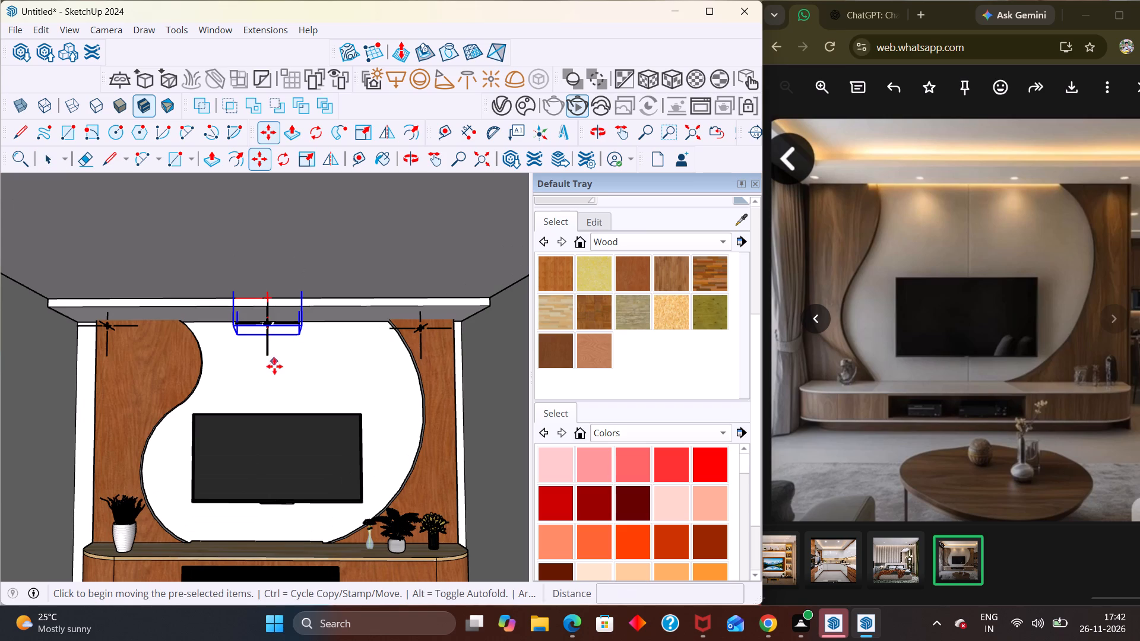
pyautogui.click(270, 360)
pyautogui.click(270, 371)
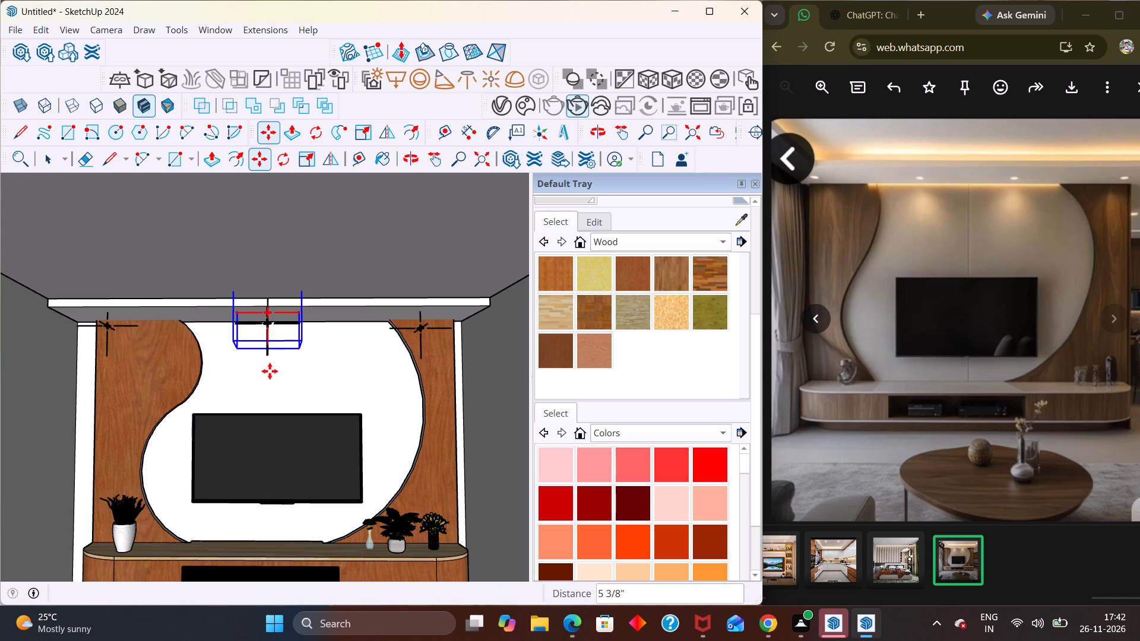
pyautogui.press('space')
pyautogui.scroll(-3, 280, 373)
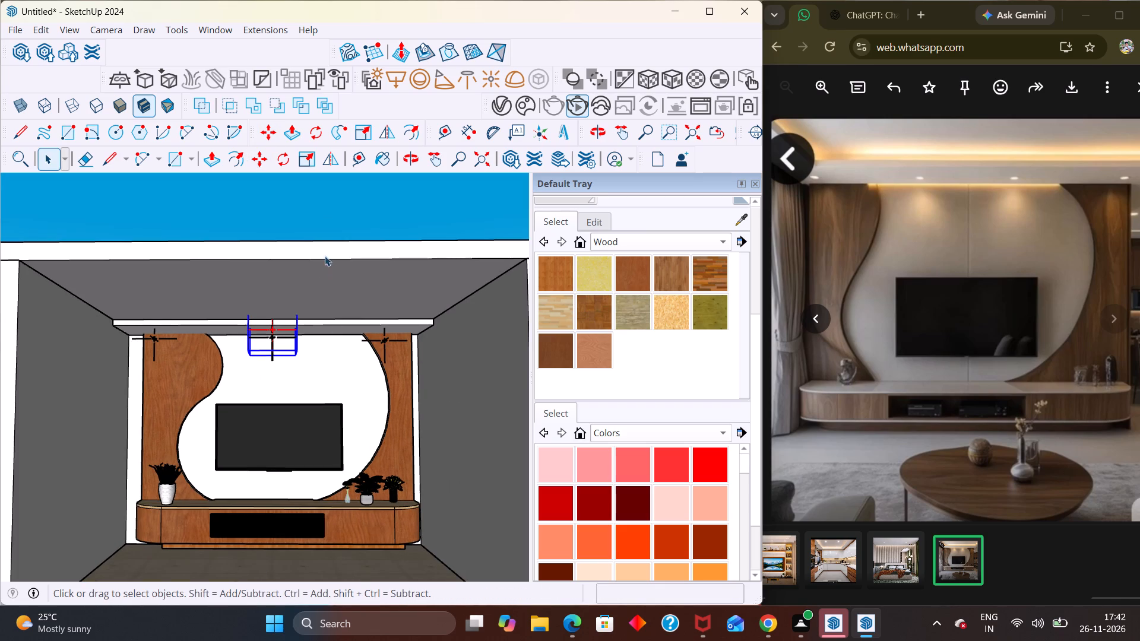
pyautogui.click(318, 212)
# Delete the two extra lights overlapping at the middle of the ceiling ledge, keeping a single middle light.
pyautogui.scroll(2, 379, 315)
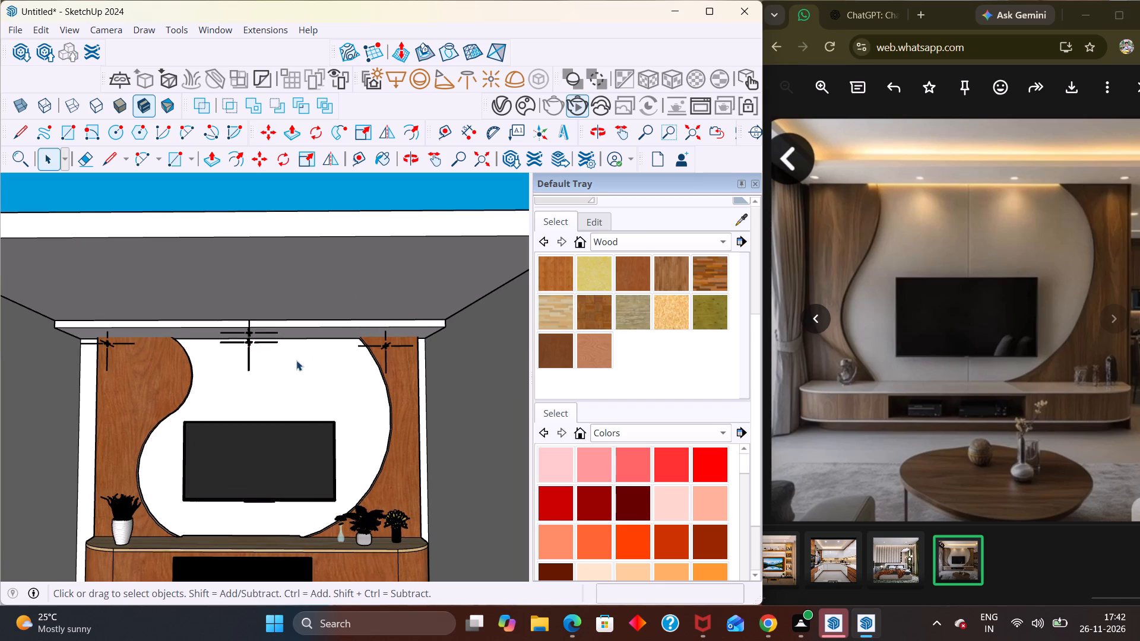
pyautogui.scroll(7, 238, 360)
pyautogui.click(267, 334)
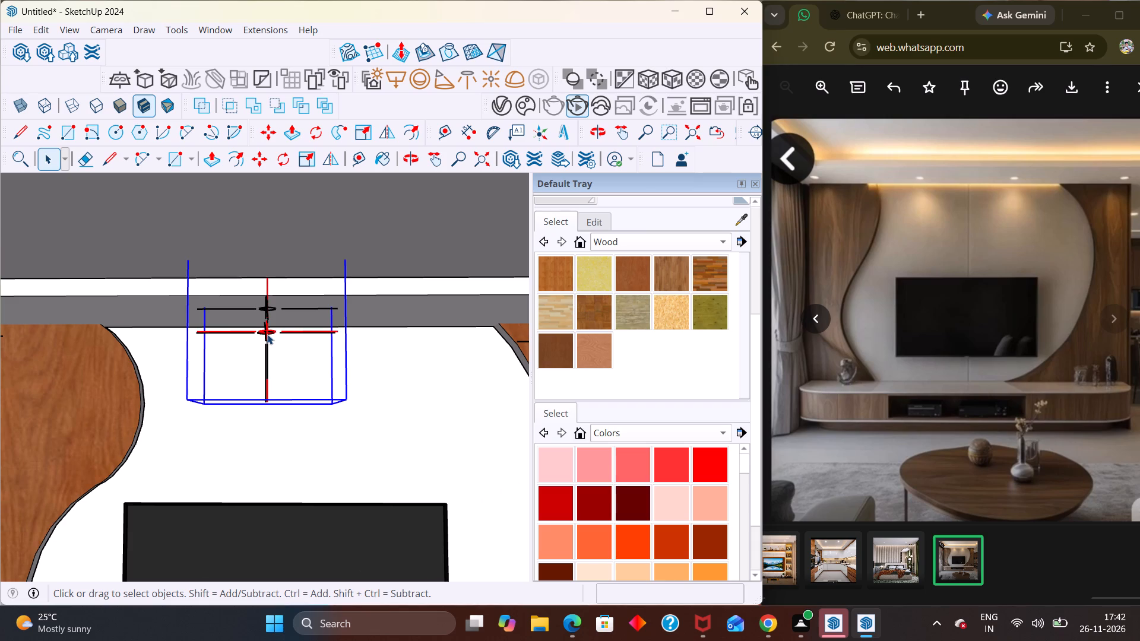
pyautogui.press('Delete')
pyautogui.scroll(-4, 267, 334)
pyautogui.scroll(2, 270, 335)
pyautogui.click(268, 334)
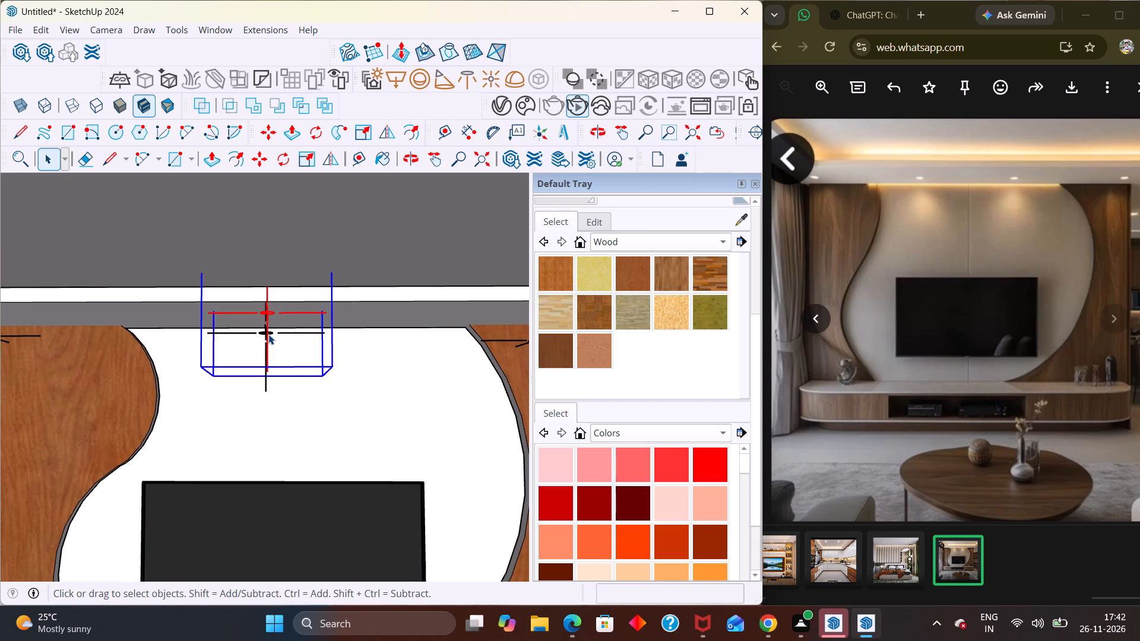
pyautogui.press('Delete')
# Examine the three remaining lights against the ceiling ledge and wood panels, up close and from several angles.
pyautogui.moveTo(262, 342); pyautogui.dragTo(236, 366, button='middle')
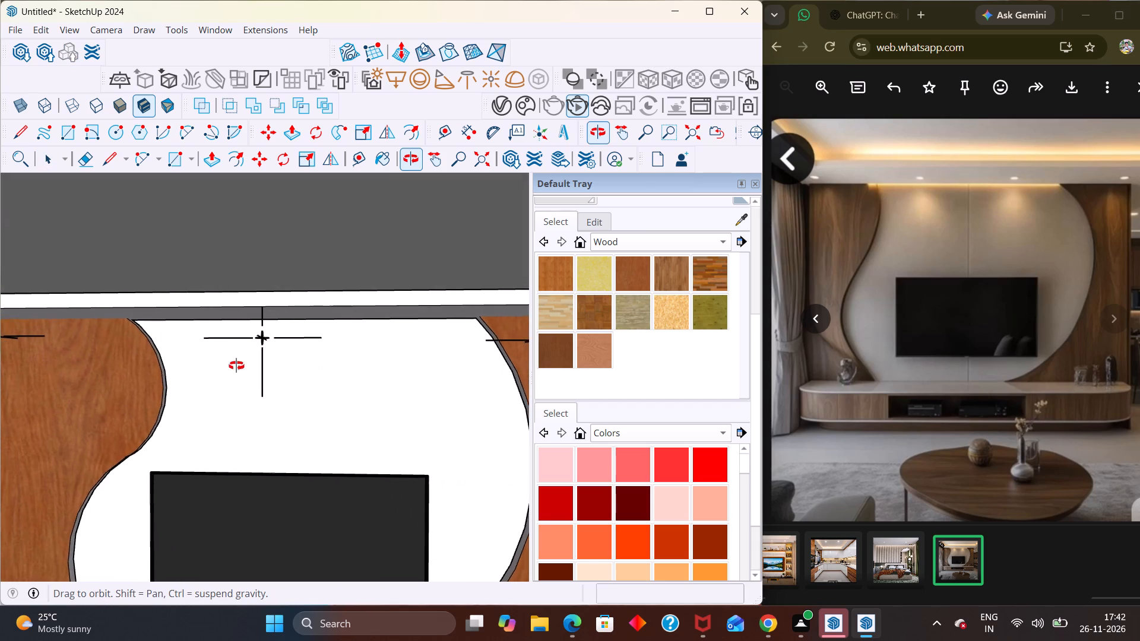
pyautogui.moveTo(236, 366); pyautogui.dragTo(220, 364, button='middle')
pyautogui.scroll(-12, 232, 364)
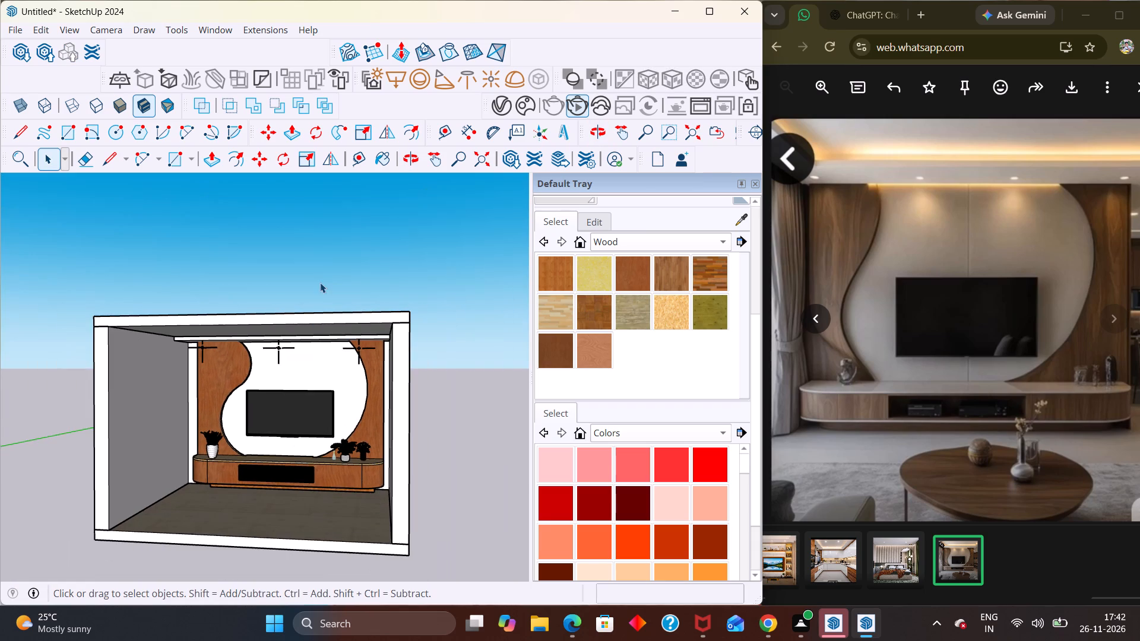
pyautogui.scroll(2, 324, 291)
pyautogui.moveTo(285, 369); pyautogui.dragTo(322, 326, button='middle')
pyautogui.scroll(3, 322, 327)
pyautogui.moveTo(315, 358); pyautogui.dragTo(319, 378, button='middle')
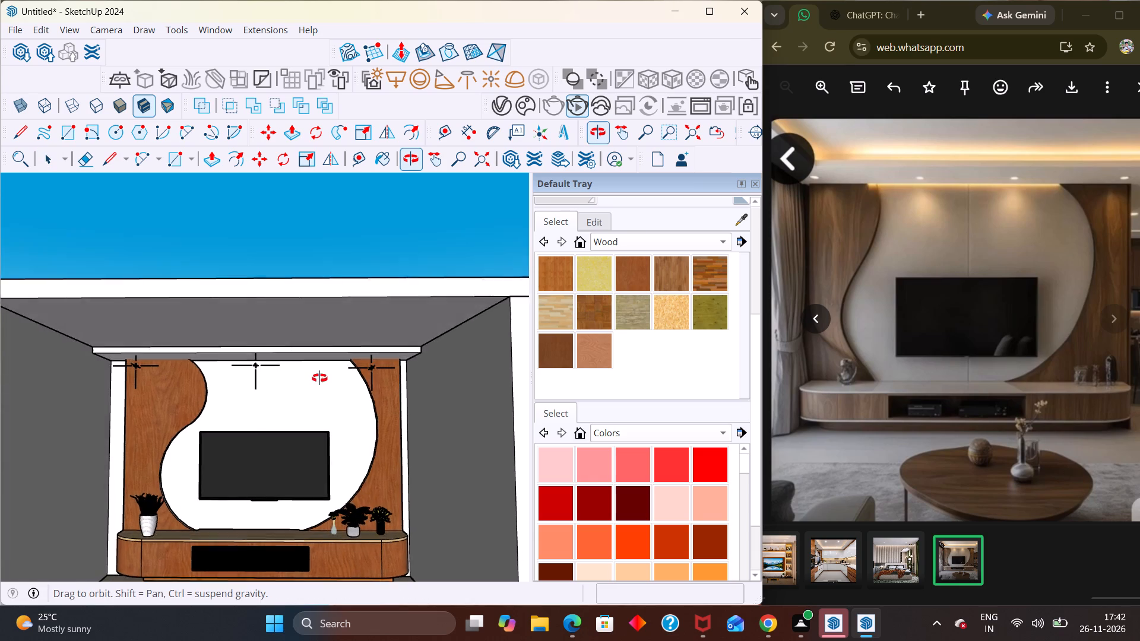
pyautogui.moveTo(319, 378); pyautogui.dragTo(325, 394, button='middle')
pyautogui.moveTo(320, 435); pyautogui.dragTo(344, 433, button='middle')
pyautogui.scroll(-6, 320, 435)
pyautogui.moveTo(197, 458); pyautogui.dragTo(186, 414, button='middle')
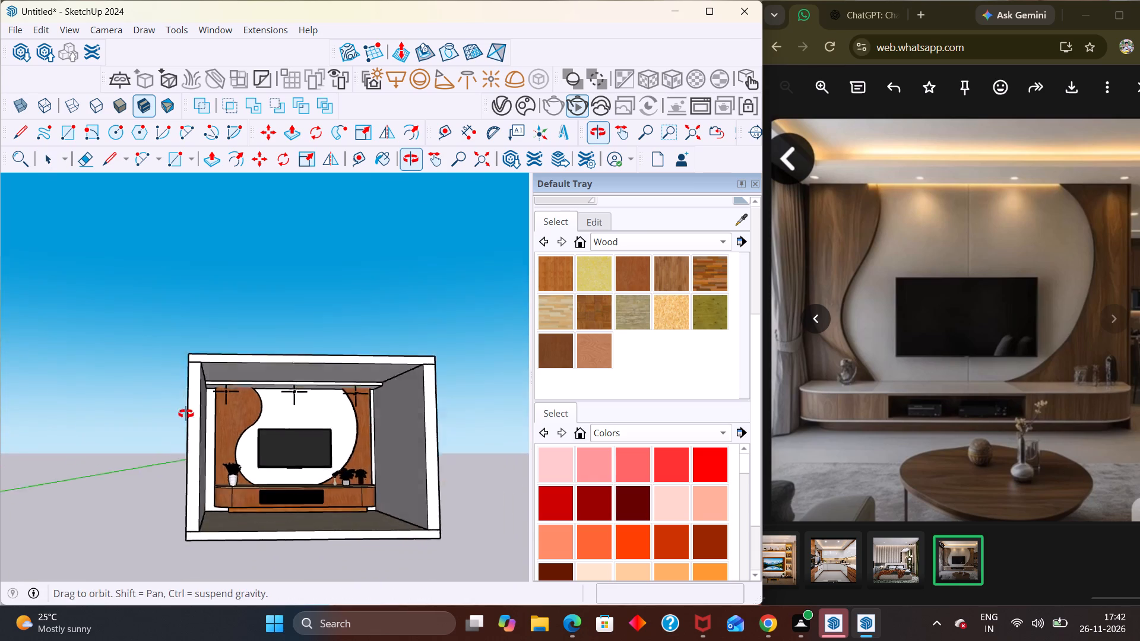
pyautogui.moveTo(186, 414); pyautogui.dragTo(186, 396, button='middle')
pyautogui.scroll(7, 185, 405)
pyautogui.moveTo(284, 442); pyautogui.dragTo(278, 490, button='middle')
pyautogui.scroll(-7, 293, 469)
pyautogui.scroll(1, 317, 451)
pyautogui.moveTo(391, 453); pyautogui.dragTo(393, 431, button='middle')
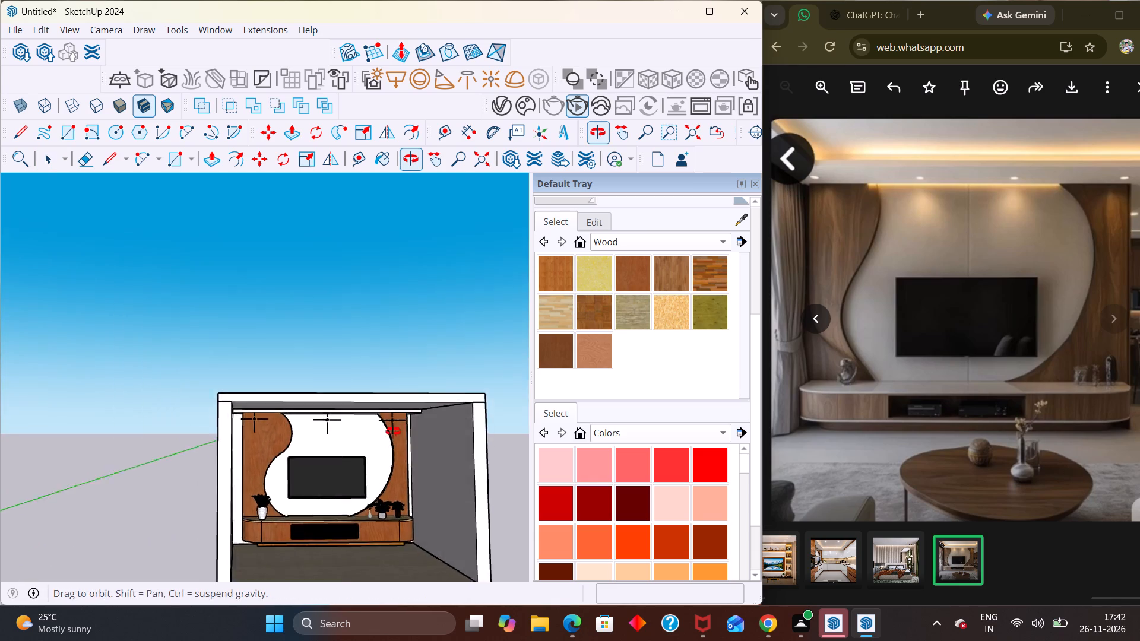
pyautogui.moveTo(393, 431); pyautogui.dragTo(393, 409, button='middle')
pyautogui.scroll(5, 393, 398)
pyautogui.moveTo(390, 434); pyautogui.dragTo(387, 466, button='middle')
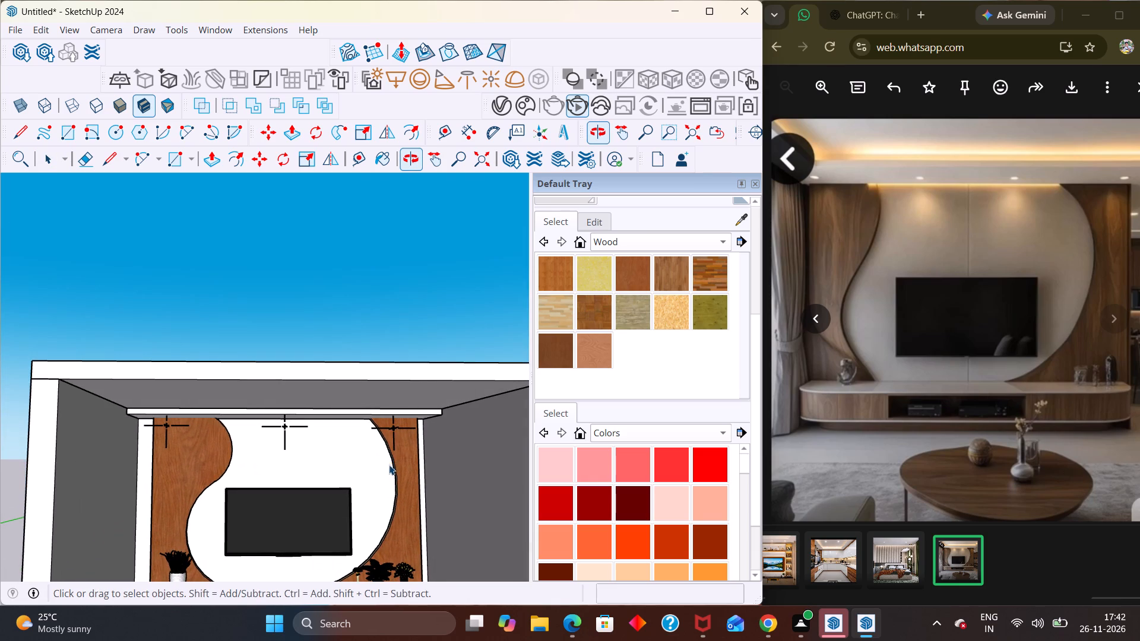
pyautogui.scroll(-3, 389, 464)
pyautogui.moveTo(408, 512); pyautogui.dragTo(392, 481, button='middle')
pyautogui.scroll(1, 392, 478)
pyautogui.scroll(-9, 391, 477)
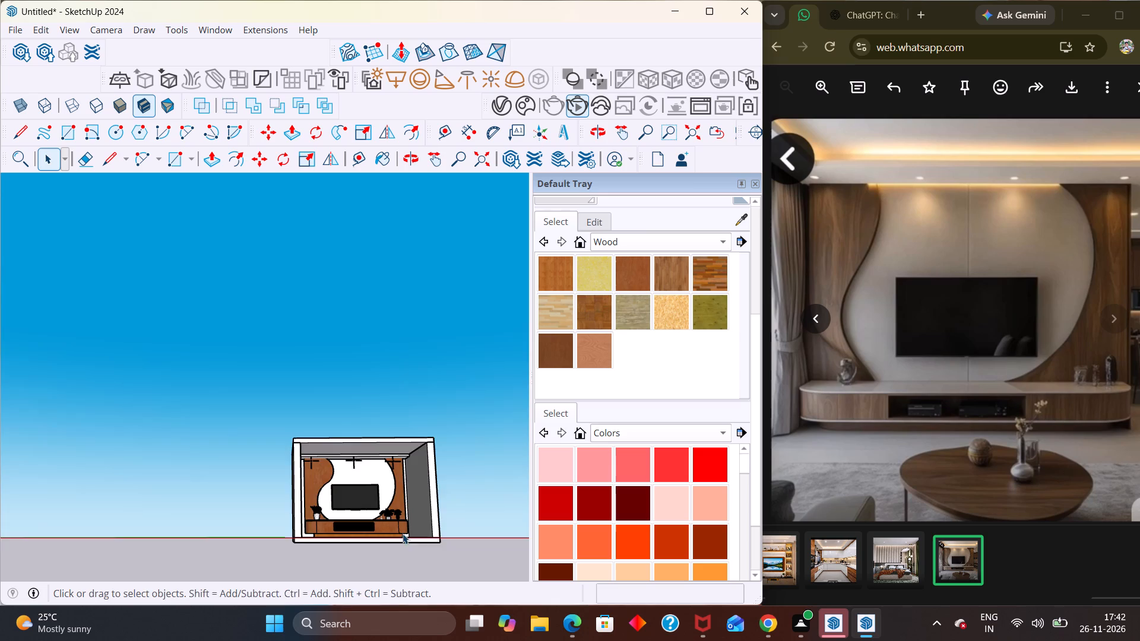
pyautogui.moveTo(390, 537); pyautogui.dragTo(391, 570, button='middle')
pyautogui.scroll(7, 391, 570)
pyautogui.moveTo(286, 490); pyautogui.dragTo(260, 434, button='middle')
pyautogui.scroll(4, 260, 435)
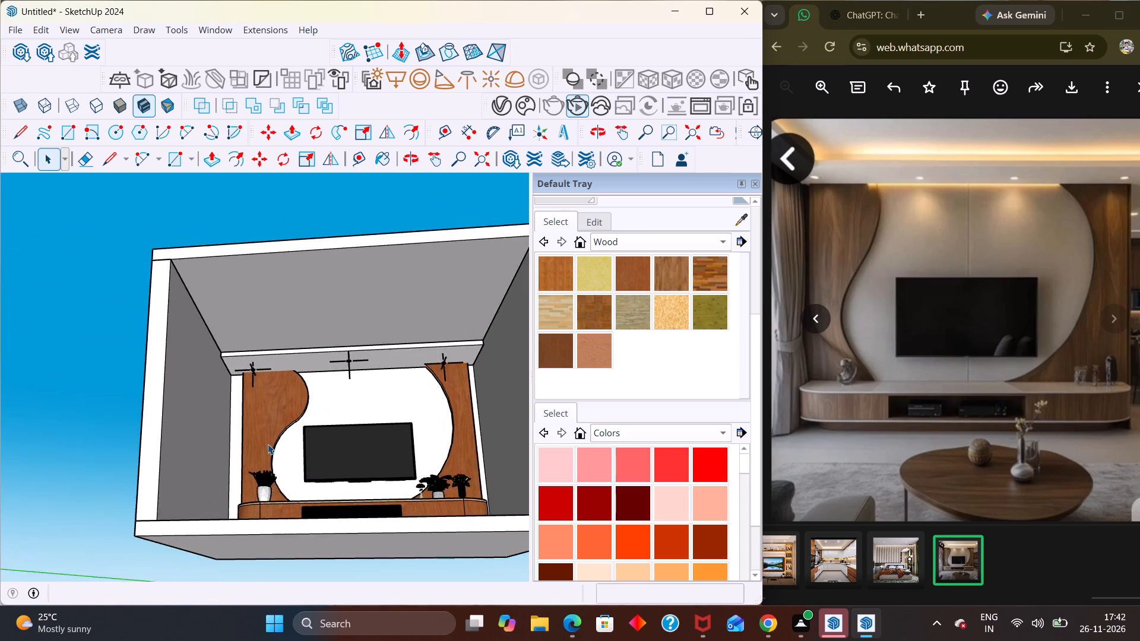
pyautogui.scroll(1, 268, 444)
pyautogui.moveTo(273, 458); pyautogui.dragTo(279, 494, button='middle')
pyautogui.scroll(-5, 281, 499)
pyautogui.scroll(4, 328, 523)
pyautogui.moveTo(381, 523); pyautogui.dragTo(385, 557, button='middle')
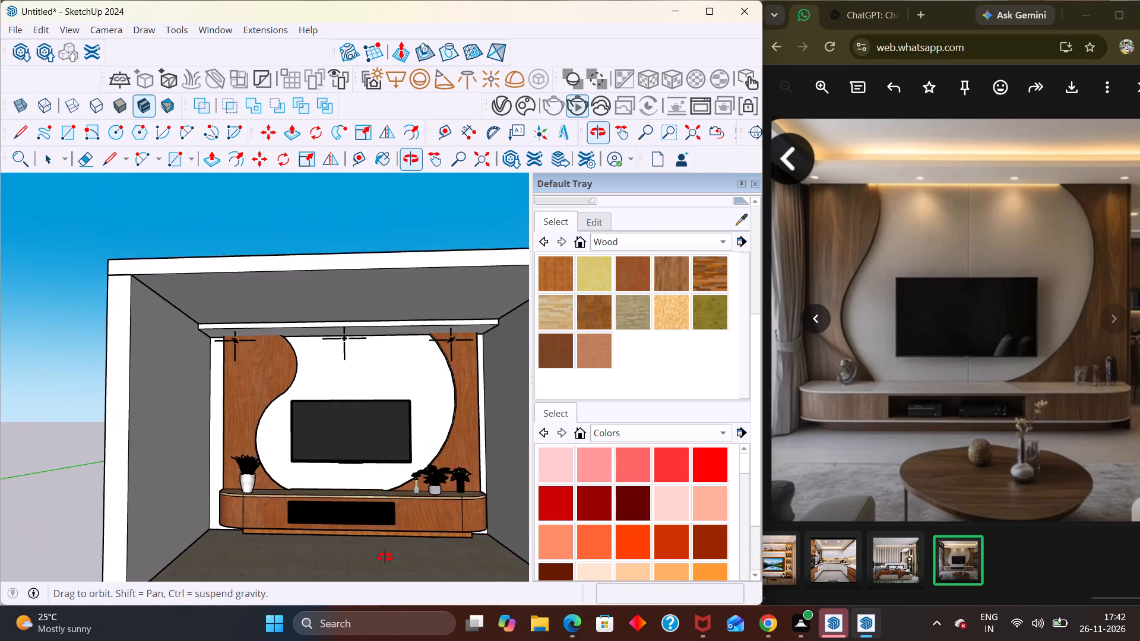
pyautogui.moveTo(385, 557); pyautogui.dragTo(444, 557, button='middle')
pyautogui.scroll(2, 442, 575)
pyautogui.scroll(2, 368, 496)
pyautogui.scroll(1, 328, 441)
pyautogui.moveTo(328, 441); pyautogui.dragTo(308, 424, button='middle')
pyautogui.scroll(-4, 308, 424)
pyautogui.moveTo(398, 454); pyautogui.dragTo(366, 412, button='middle')
pyautogui.moveTo(276, 317); pyautogui.dragTo(227, 343, button='middle')
pyautogui.scroll(1, 261, 330)
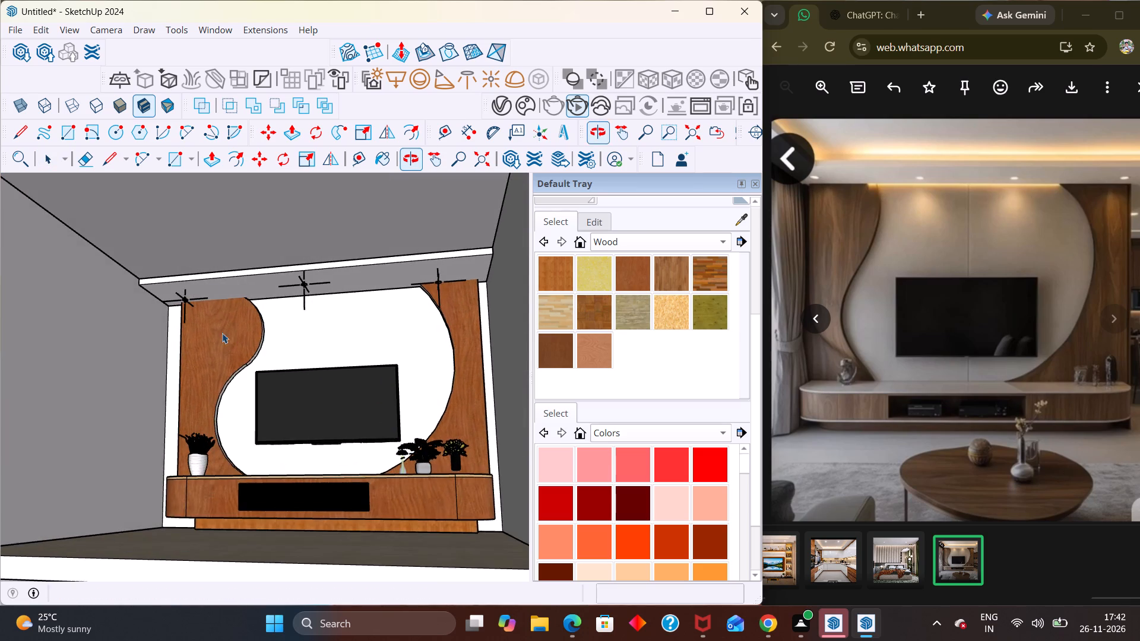
pyautogui.scroll(1, 204, 274)
pyautogui.moveTo(189, 295); pyautogui.dragTo(178, 312, button='middle')
pyautogui.moveTo(383, 330); pyautogui.dragTo(375, 385, button='middle')
pyautogui.scroll(-3, 370, 385)
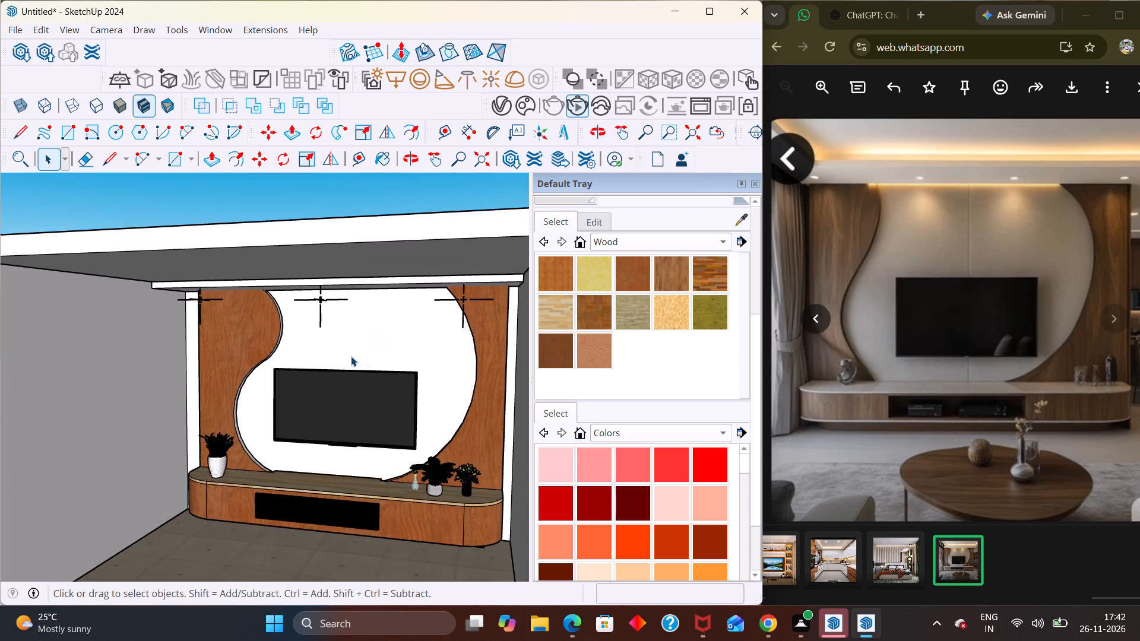
# Review the whole room from outside and frame a near-frontal view of the TV wall, ceiling lights and floor.
pyautogui.scroll(-5, 351, 356)
pyautogui.moveTo(318, 388); pyautogui.dragTo(420, 358, button='middle')
pyautogui.moveTo(389, 385); pyautogui.dragTo(427, 360, button='middle')
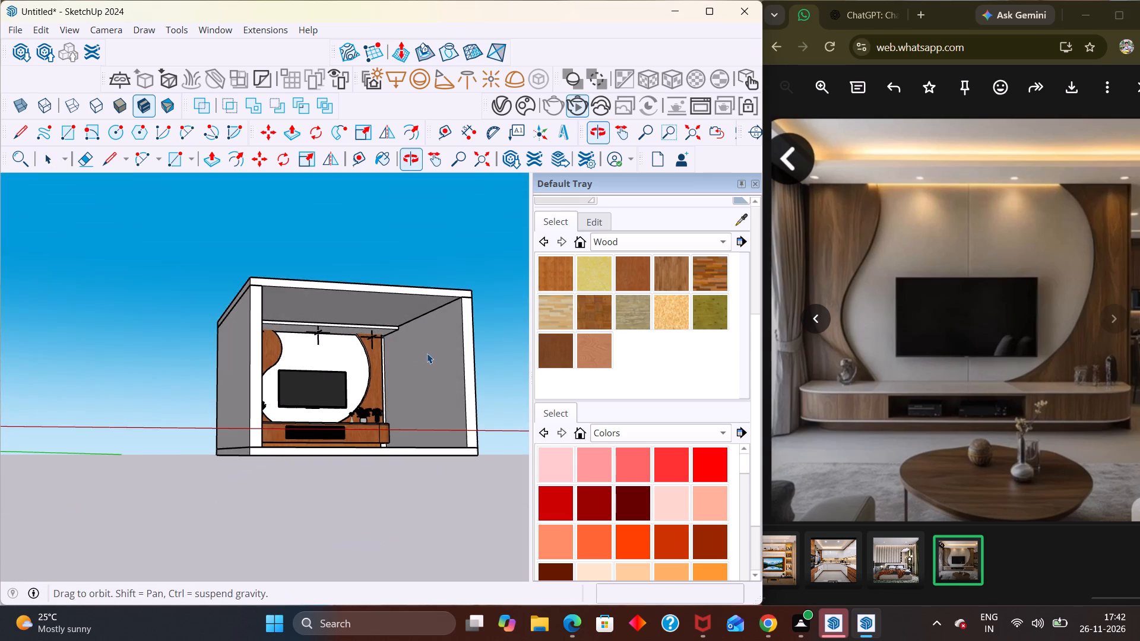
pyautogui.moveTo(375, 445); pyautogui.dragTo(322, 494, button='middle')
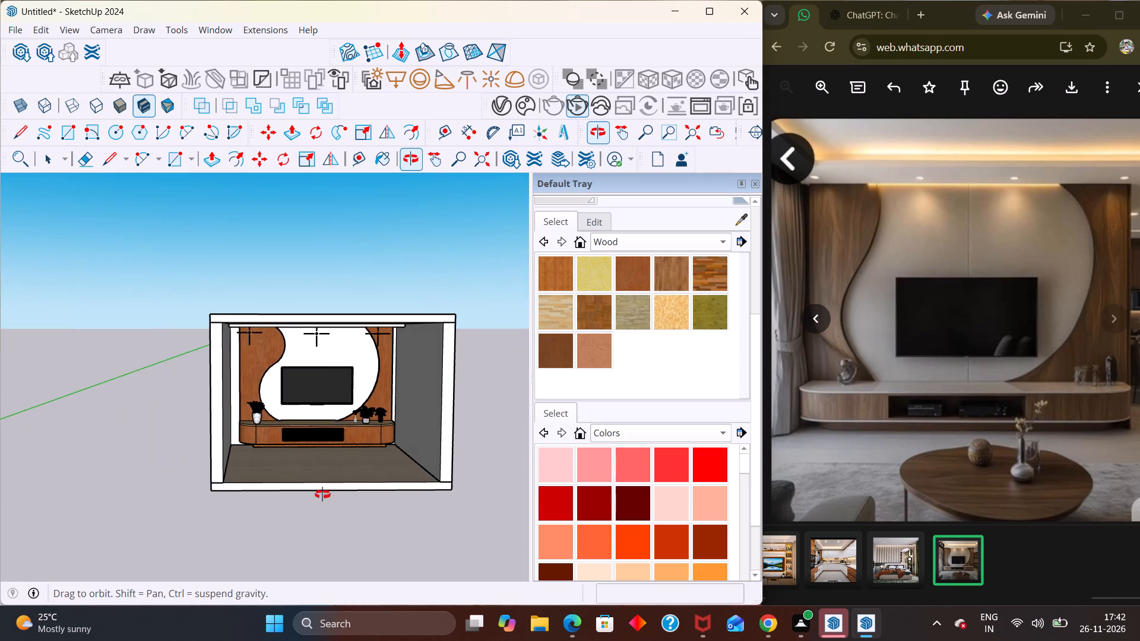
pyautogui.moveTo(322, 494); pyautogui.dragTo(369, 472, button='middle')
pyautogui.scroll(1, 369, 472)
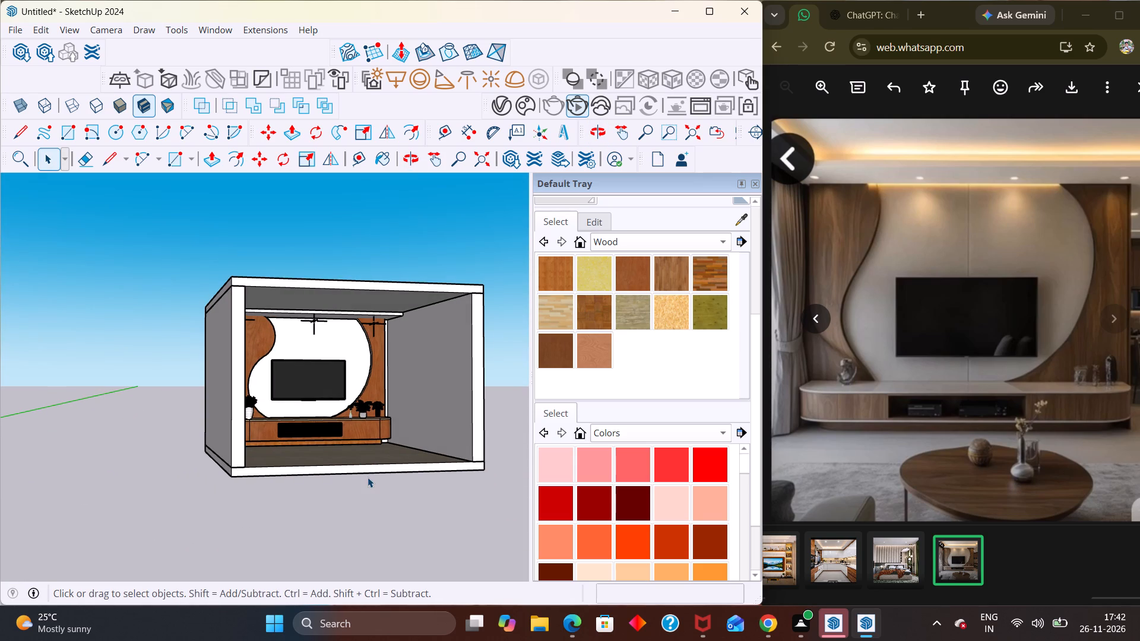
pyautogui.middleClick(362, 474)
pyautogui.scroll(2, 362, 474)
pyautogui.moveTo(358, 488); pyautogui.dragTo(330, 515, button='middle')
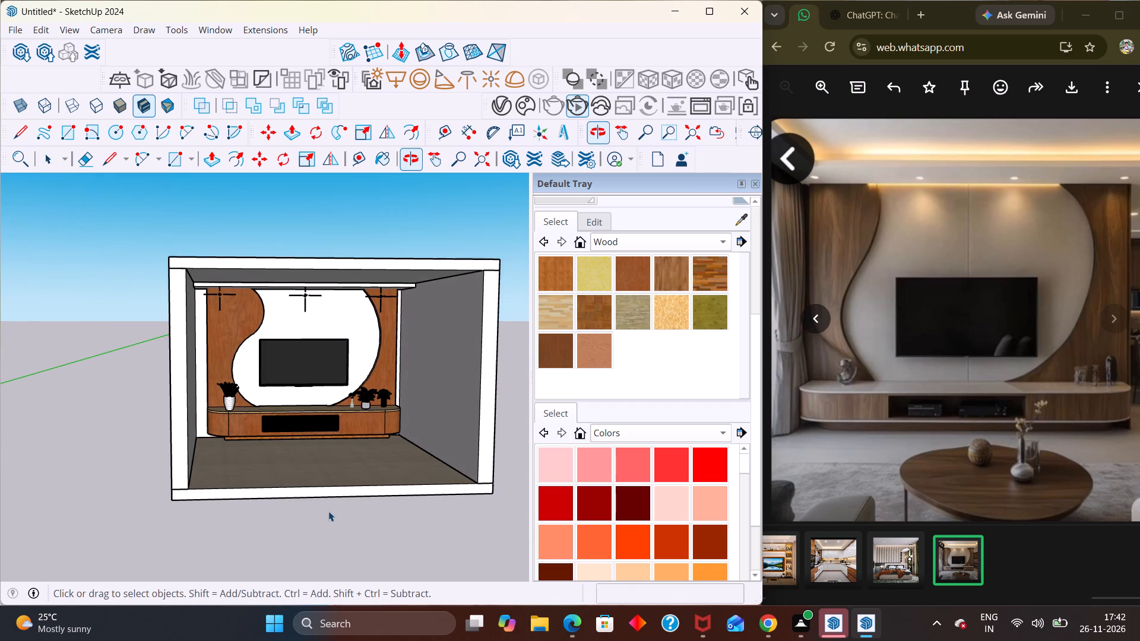
pyautogui.middleClick(274, 470)
pyautogui.moveTo(302, 471); pyautogui.dragTo(246, 442, button='middle')
pyautogui.scroll(2, 289, 437)
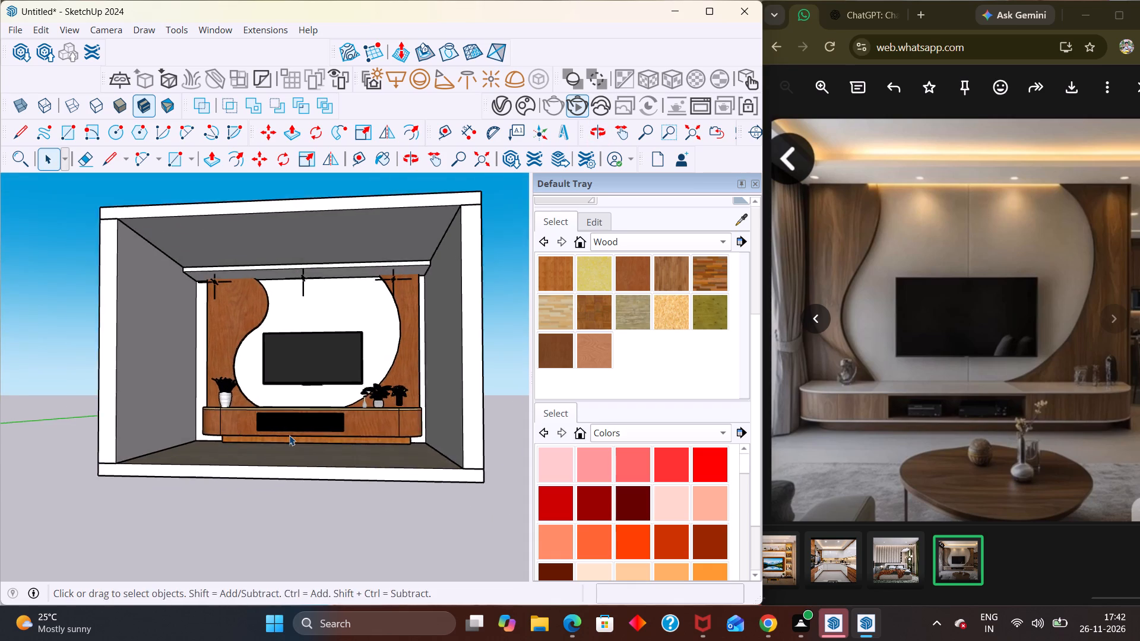
pyautogui.moveTo(296, 425); pyautogui.dragTo(302, 442, button='middle')
pyautogui.moveTo(306, 426); pyautogui.dragTo(308, 419, button='middle')
pyautogui.scroll(1, 306, 426)
pyautogui.moveTo(332, 436); pyautogui.dragTo(342, 448, button='middle')
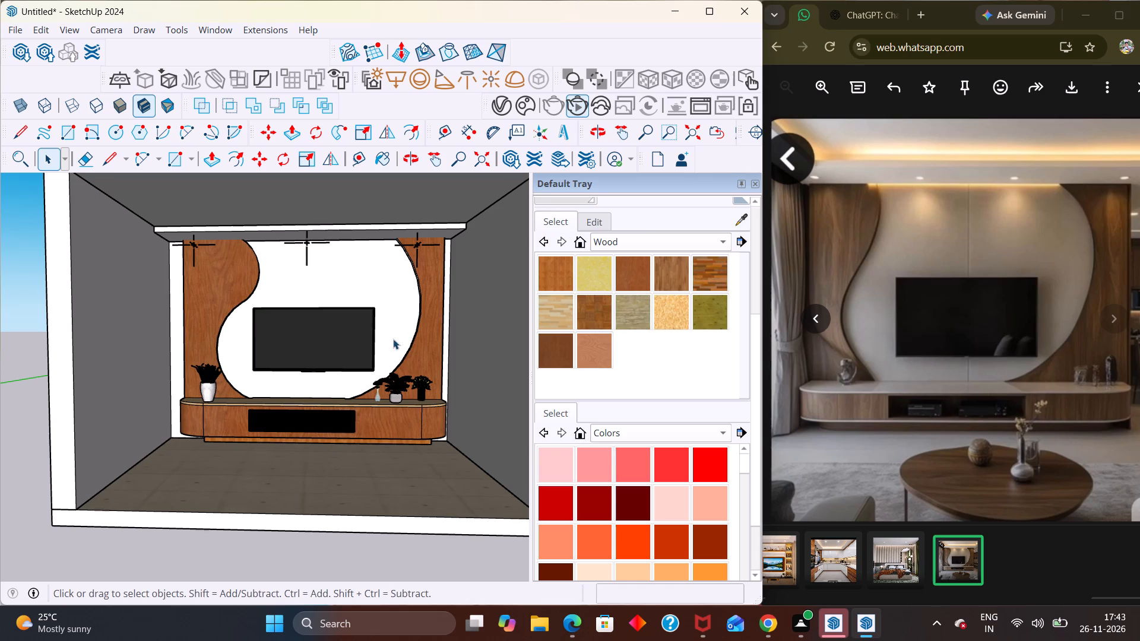
# Place a V-Ray spot light under the ceiling ledge, near the curved edge of the left wood panel.
pyautogui.scroll(2, 395, 340)
pyautogui.moveTo(416, 360); pyautogui.dragTo(406, 392, button='middle')
pyautogui.scroll(-3, 310, 379)
pyautogui.moveTo(261, 399); pyautogui.dragTo(328, 376, button='middle')
pyautogui.scroll(2, 235, 255)
pyautogui.moveTo(307, 308); pyautogui.dragTo(290, 229, button='middle')
pyautogui.scroll(3, 290, 229)
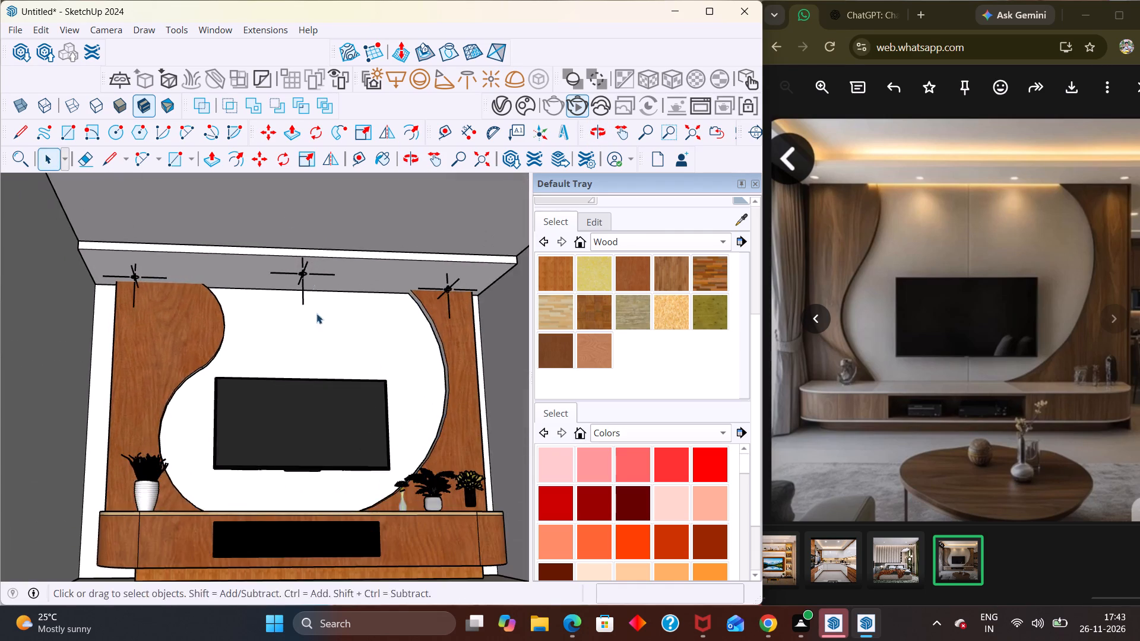
pyautogui.moveTo(303, 329); pyautogui.dragTo(273, 248, button='middle')
pyautogui.scroll(1, 273, 248)
pyautogui.middleClick(269, 269)
pyautogui.scroll(2, 269, 269)
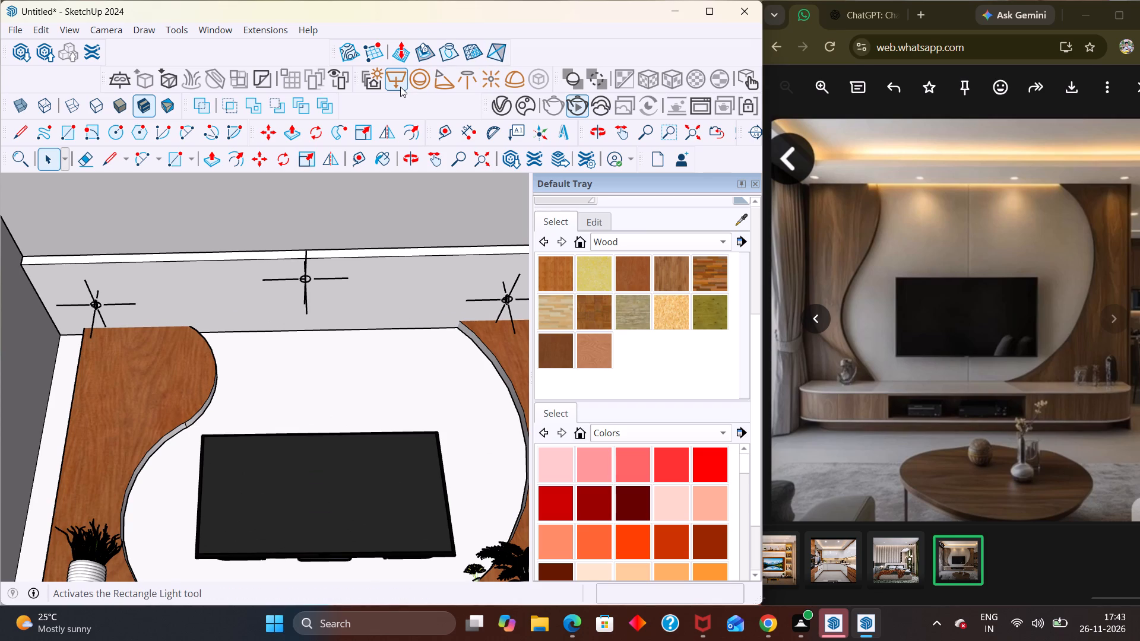
pyautogui.click(445, 82)
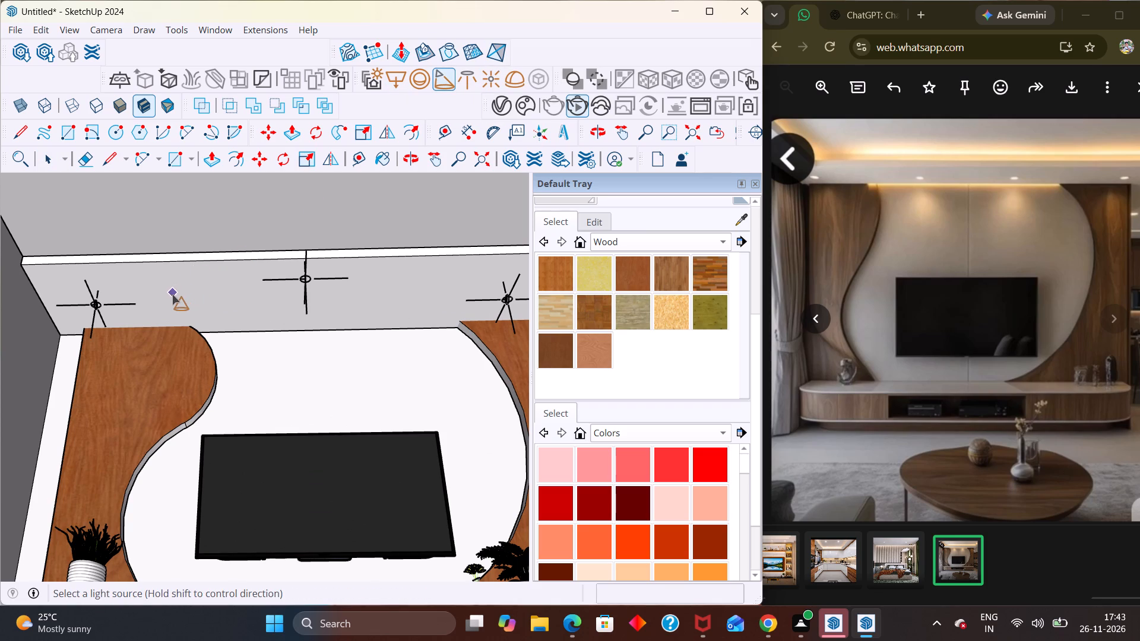
pyautogui.click(172, 294)
pyautogui.scroll(2, 178, 306)
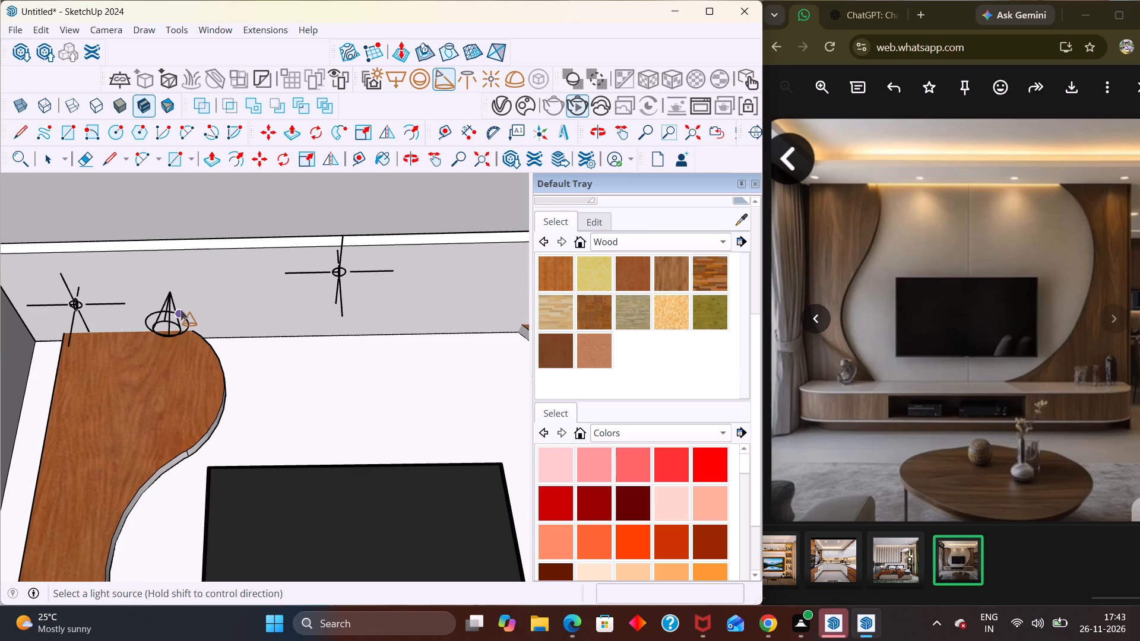
pyautogui.click(180, 310)
pyautogui.hotkey('ctrl', 'z')
# Place three more spot lights under the ceiling ledge, from the middle light across to the right wood panel.
pyautogui.moveTo(349, 285); pyautogui.dragTo(341, 339, button='middle')
pyautogui.scroll(6, 349, 351)
pyautogui.click(346, 249)
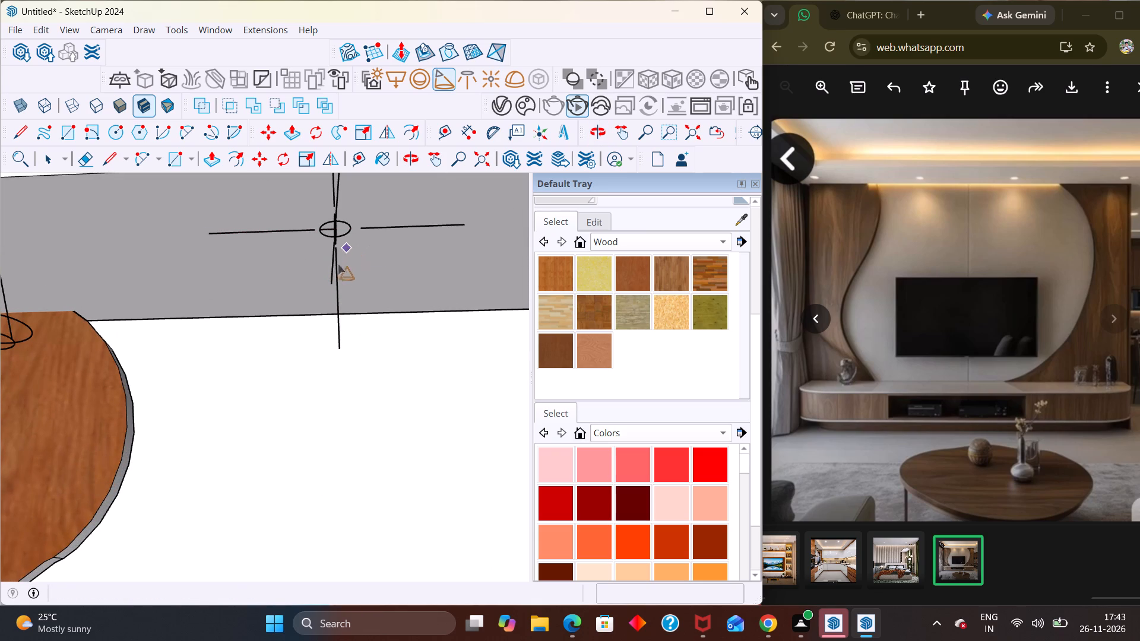
pyautogui.scroll(-5, 312, 283)
pyautogui.scroll(-8, 240, 344)
pyautogui.scroll(3, 449, 294)
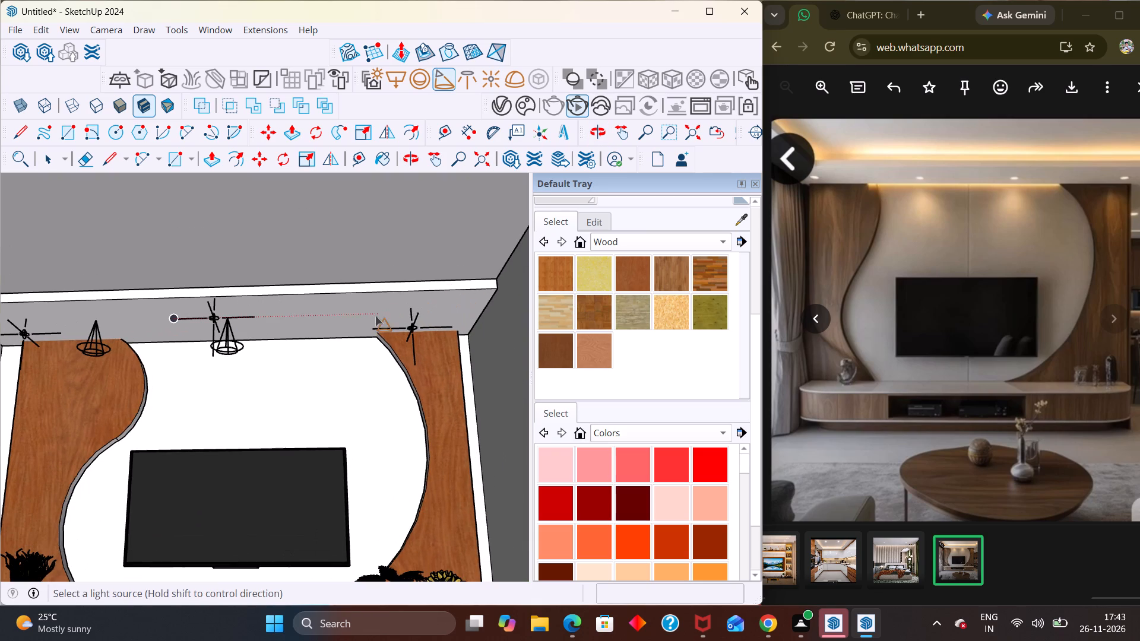
pyautogui.click(312, 320)
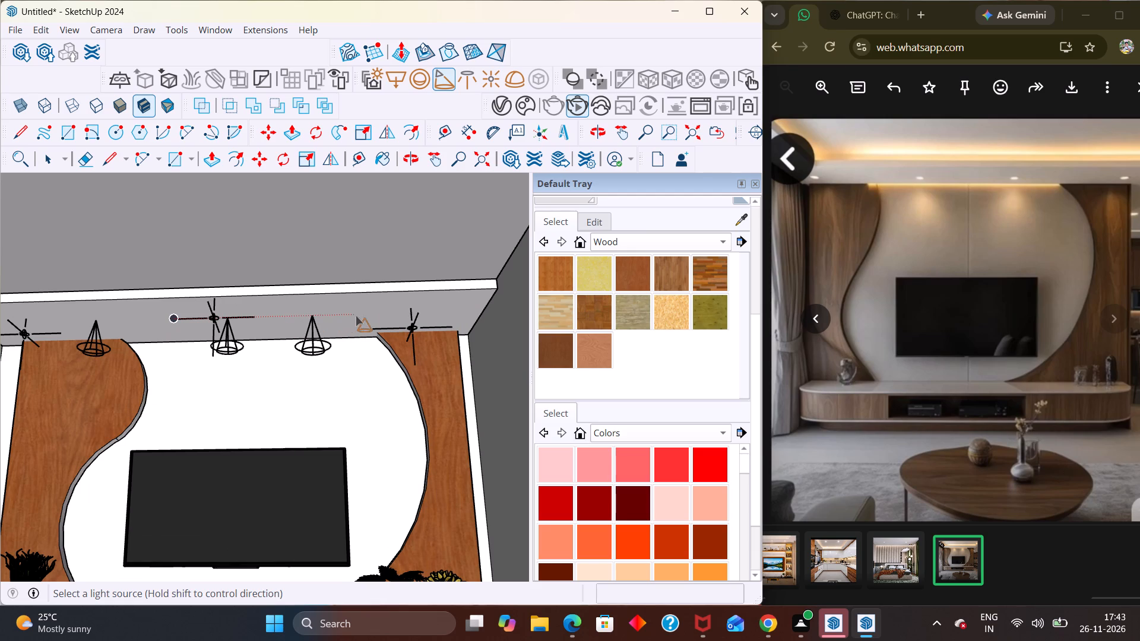
pyautogui.scroll(1, 399, 316)
pyautogui.click(392, 314)
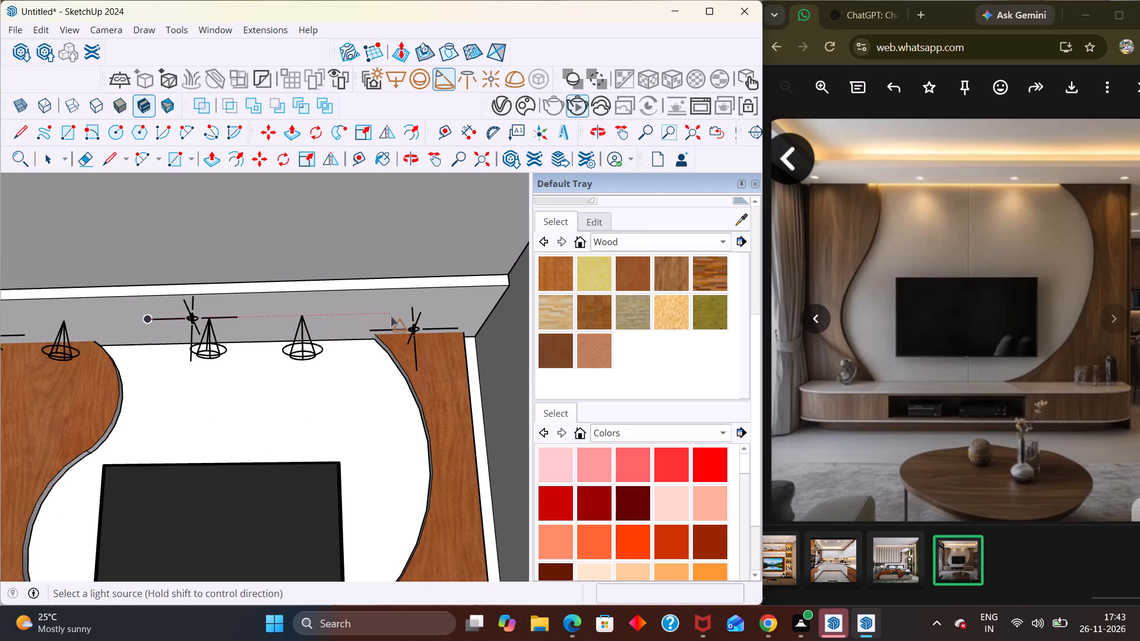
pyautogui.scroll(-14, 395, 328)
pyautogui.press('space')
# Restart the V-Ray interactive render with the room's open front in view.
pyautogui.scroll(2, 422, 277)
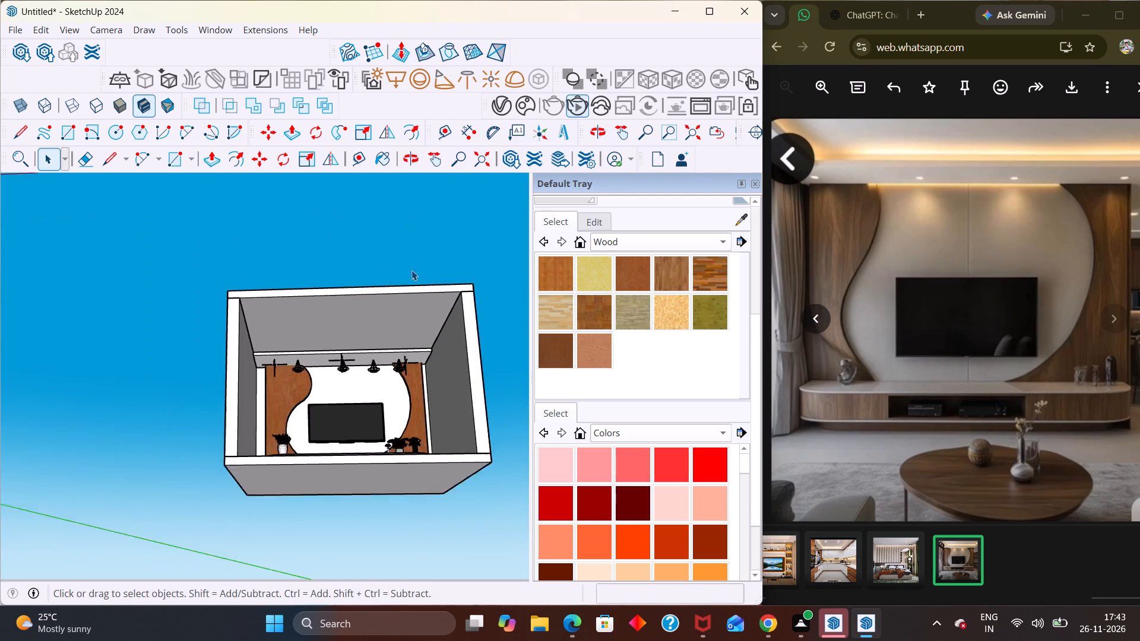
pyautogui.scroll(5, 411, 270)
pyautogui.moveTo(356, 391); pyautogui.dragTo(361, 407, button='middle')
pyautogui.click(577, 107)
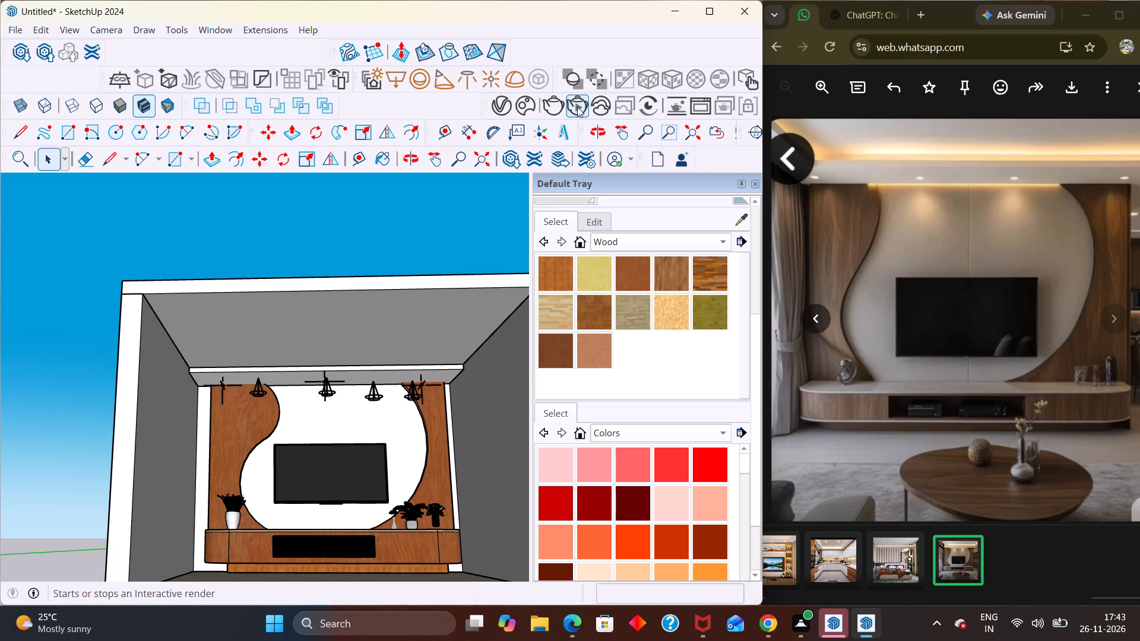
pyautogui.click(577, 107)
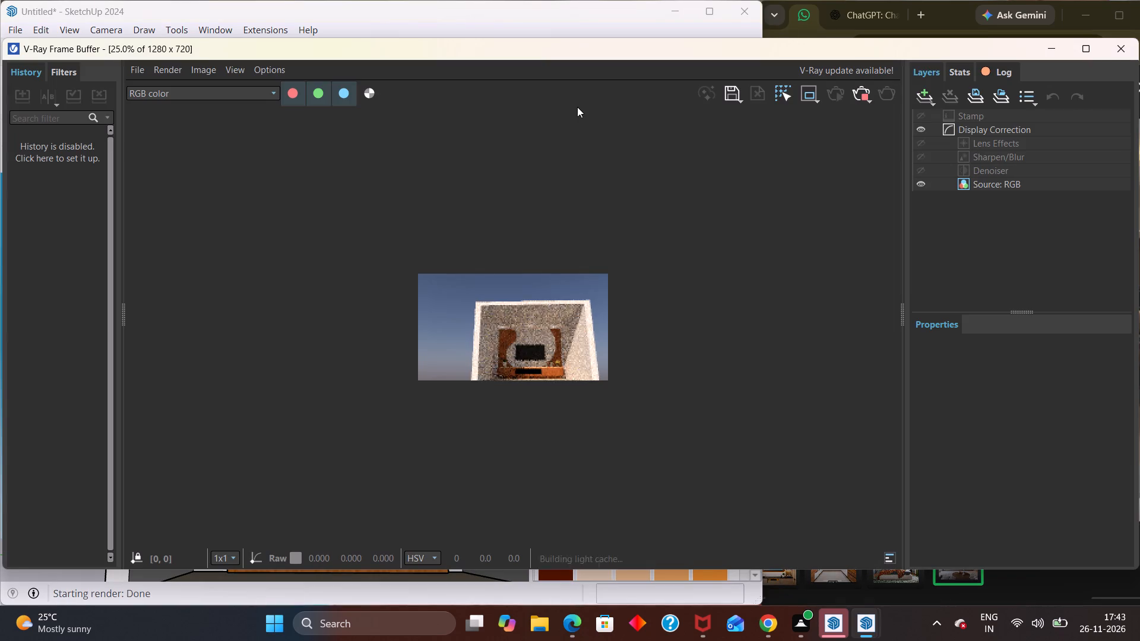
pyautogui.scroll(3, 569, 358)
pyautogui.scroll(-3, 592, 370)
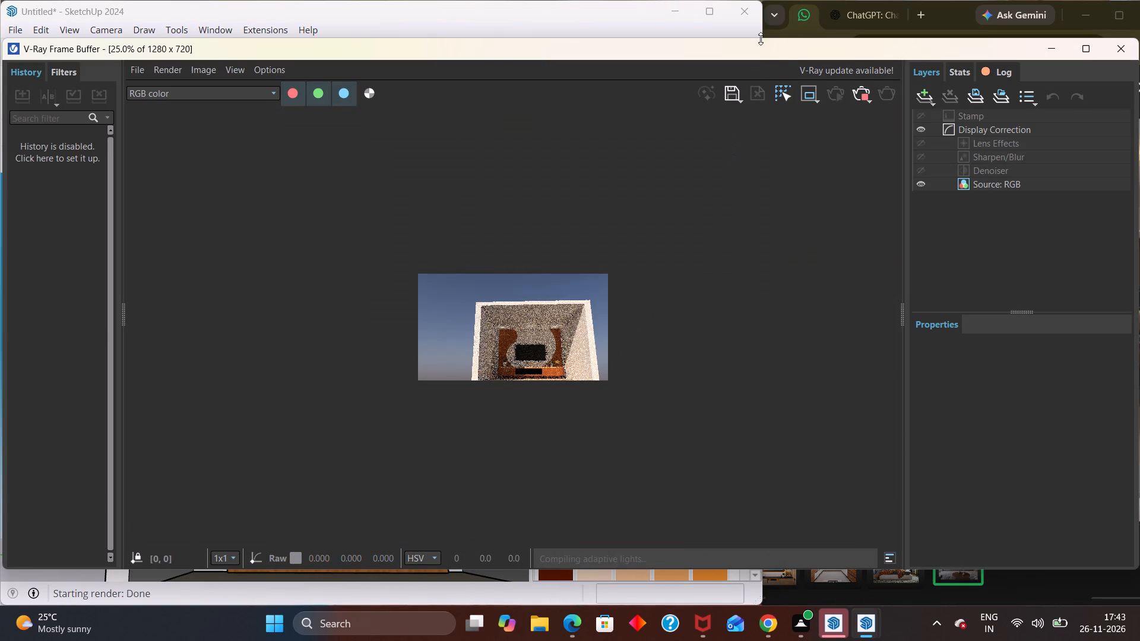
# Frame the TV wall near-frontally for the running render and examine the updated image at 100% zoom.
pyautogui.moveTo(781, 50); pyautogui.dragTo(772, 402)
pyautogui.scroll(-5, 542, 337)
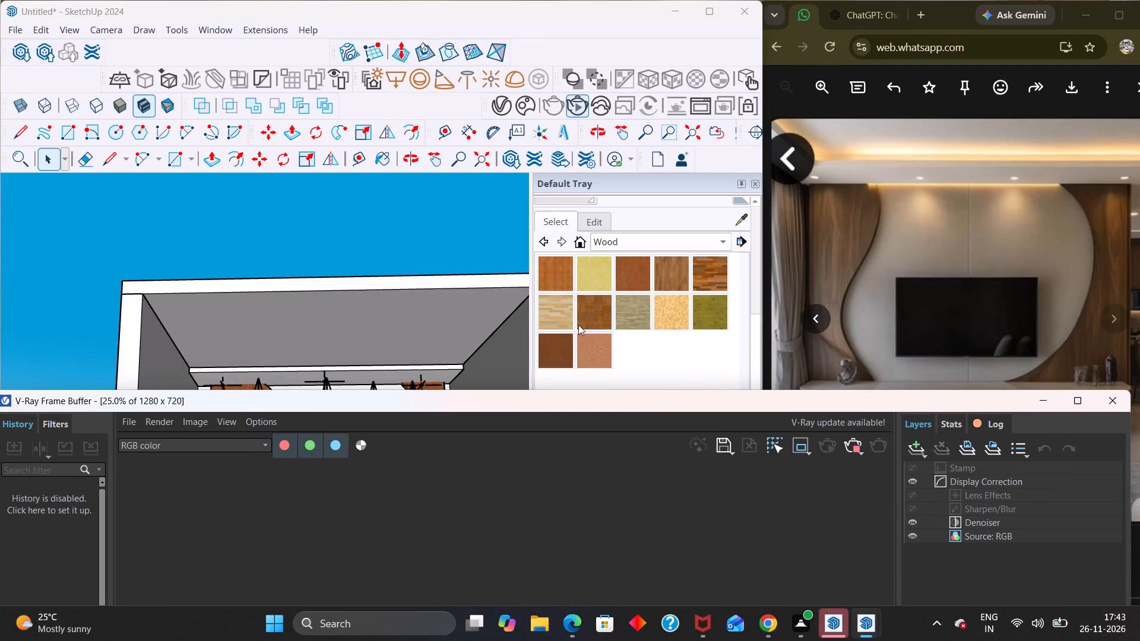
pyautogui.scroll(-3, 423, 331)
pyautogui.moveTo(404, 313); pyautogui.dragTo(393, 362, button='middle')
pyautogui.scroll(3, 397, 371)
pyautogui.scroll(-6, 401, 331)
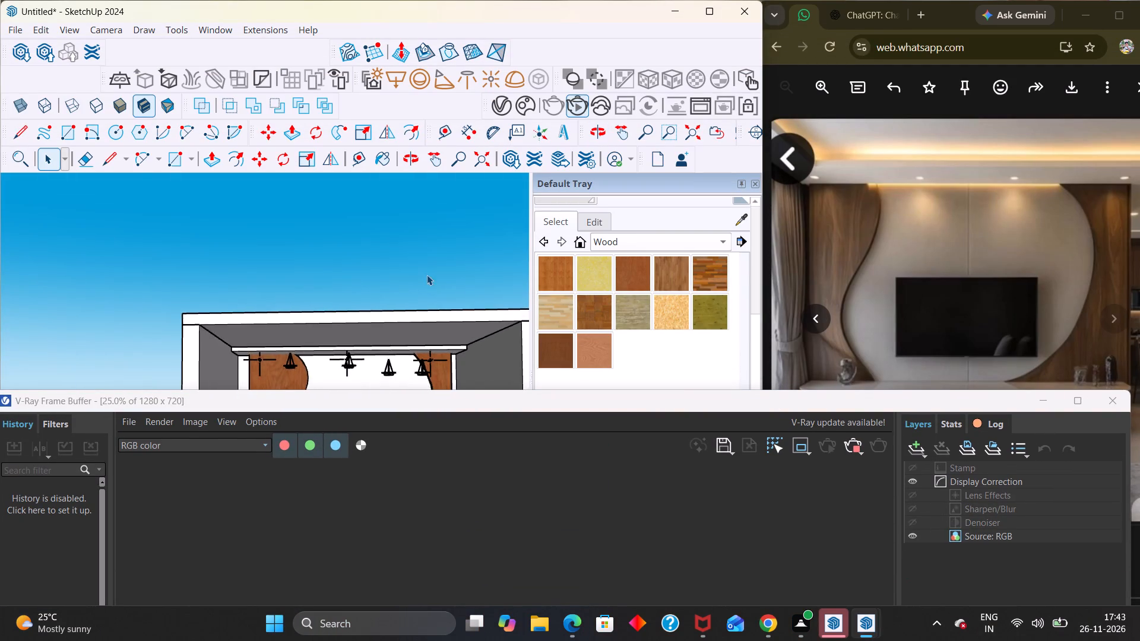
pyautogui.scroll(-9, 427, 275)
pyautogui.scroll(8, 398, 332)
pyautogui.moveTo(394, 370); pyautogui.dragTo(391, 390, button='middle')
pyautogui.scroll(1, 391, 390)
pyautogui.moveTo(484, 412); pyautogui.dragTo(510, 316)
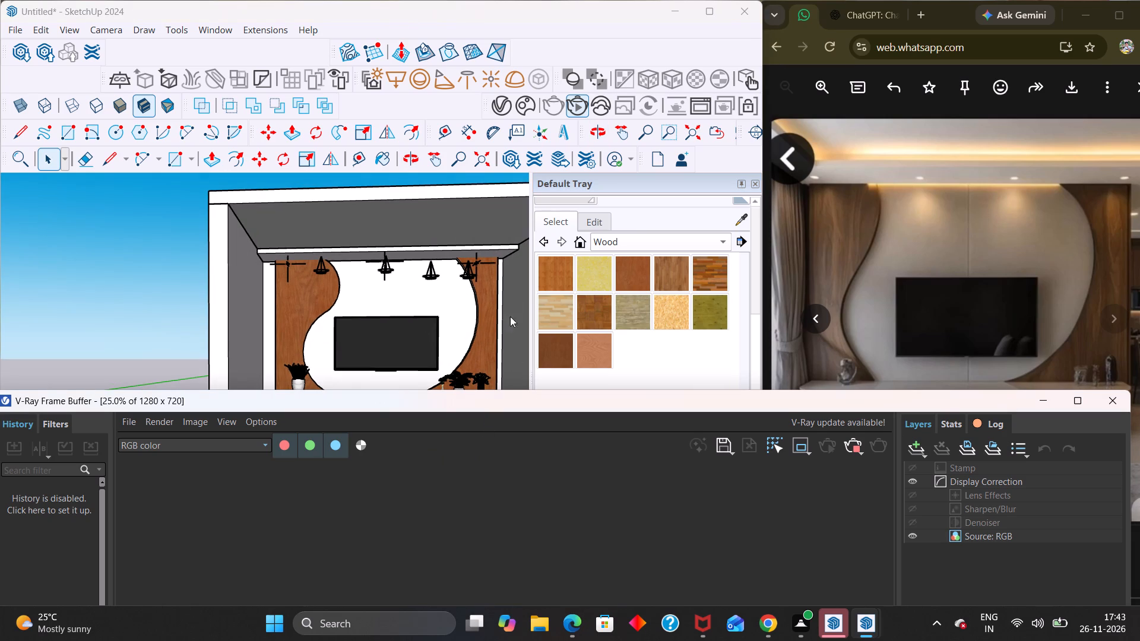
pyautogui.moveTo(510, 316); pyautogui.dragTo(511, 299)
pyautogui.moveTo(489, 390); pyautogui.dragTo(477, 18)
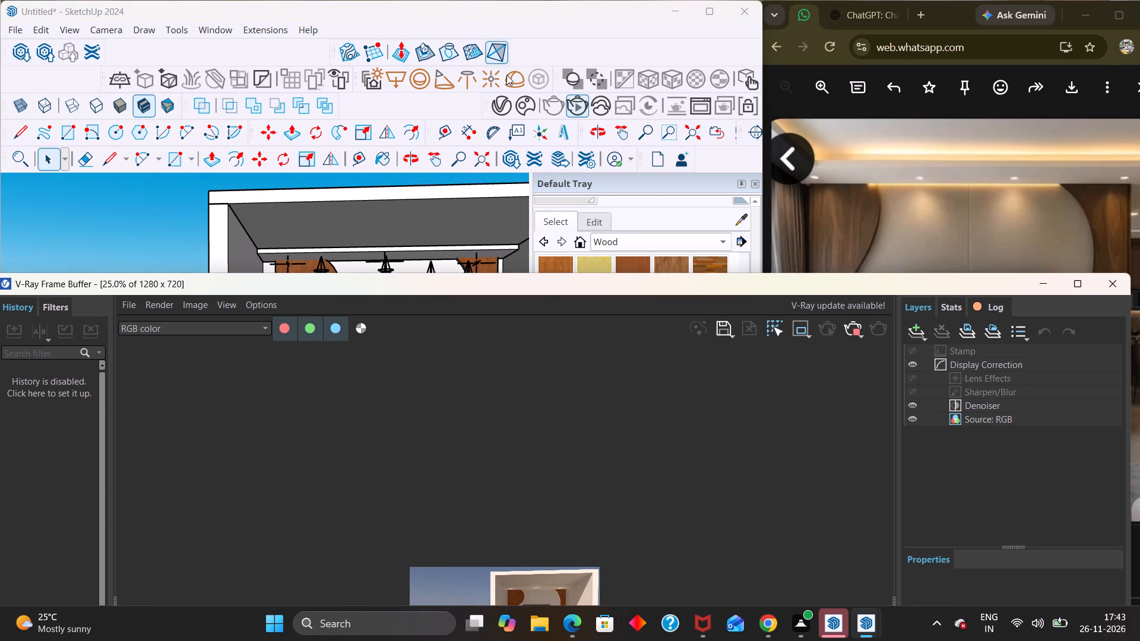
pyautogui.moveTo(543, 288); pyautogui.dragTo(531, 46)
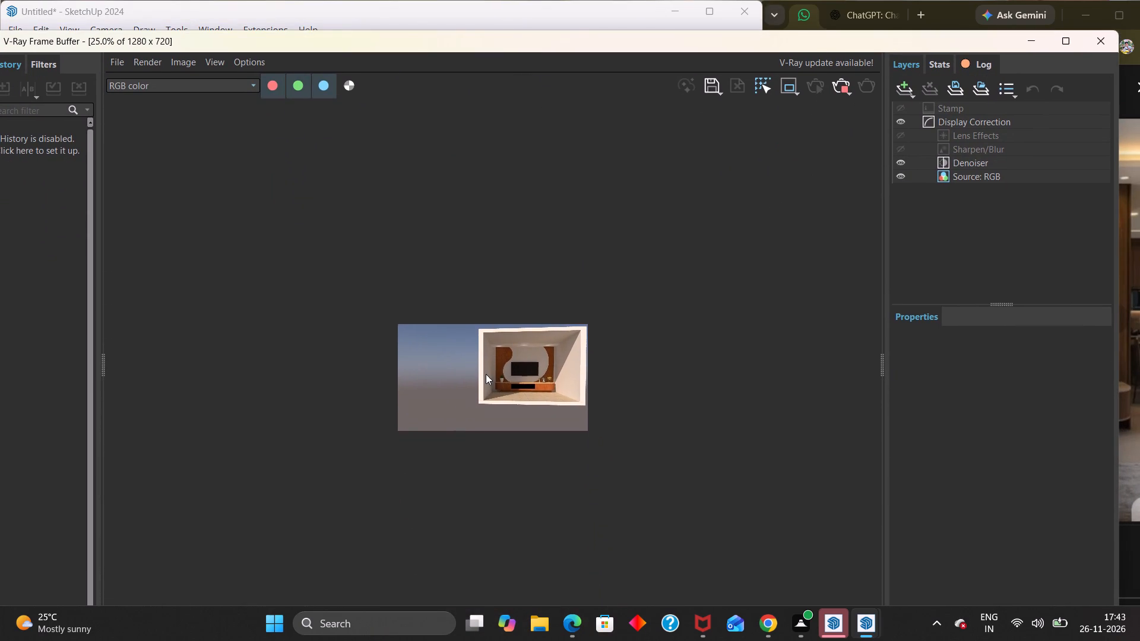
pyautogui.scroll(3, 486, 374)
pyautogui.scroll(-5, 527, 364)
pyautogui.scroll(4, 572, 364)
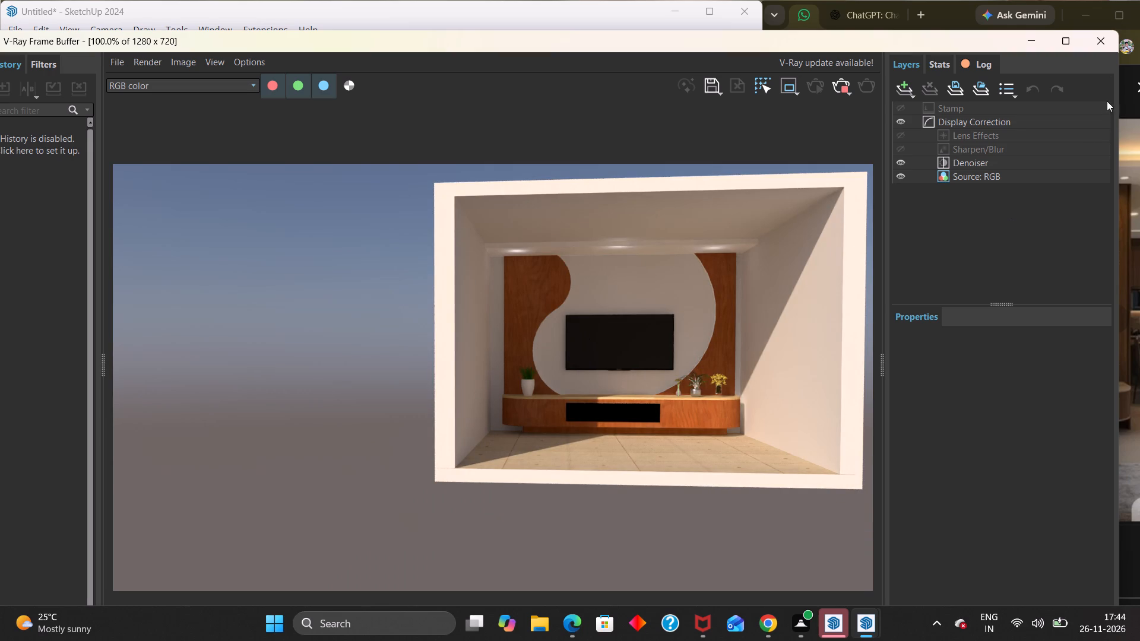
pyautogui.click(1102, 42)
# Examine the room and the row of spot lights from outside and from several angles.
pyautogui.scroll(-3, 554, 380)
pyautogui.scroll(-1, 368, 288)
pyautogui.moveTo(366, 291); pyautogui.dragTo(400, 299, button='middle')
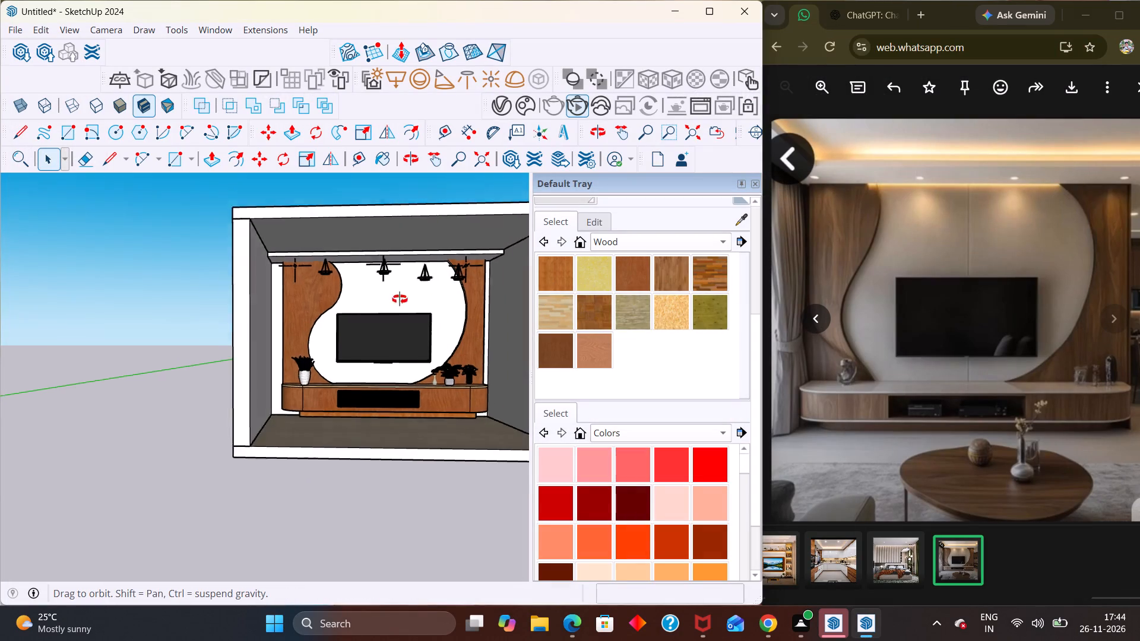
pyautogui.moveTo(400, 299); pyautogui.dragTo(435, 316, button='middle')
pyautogui.scroll(-8, 456, 299)
pyautogui.moveTo(380, 382); pyautogui.dragTo(369, 367, button='middle')
pyautogui.scroll(7, 392, 334)
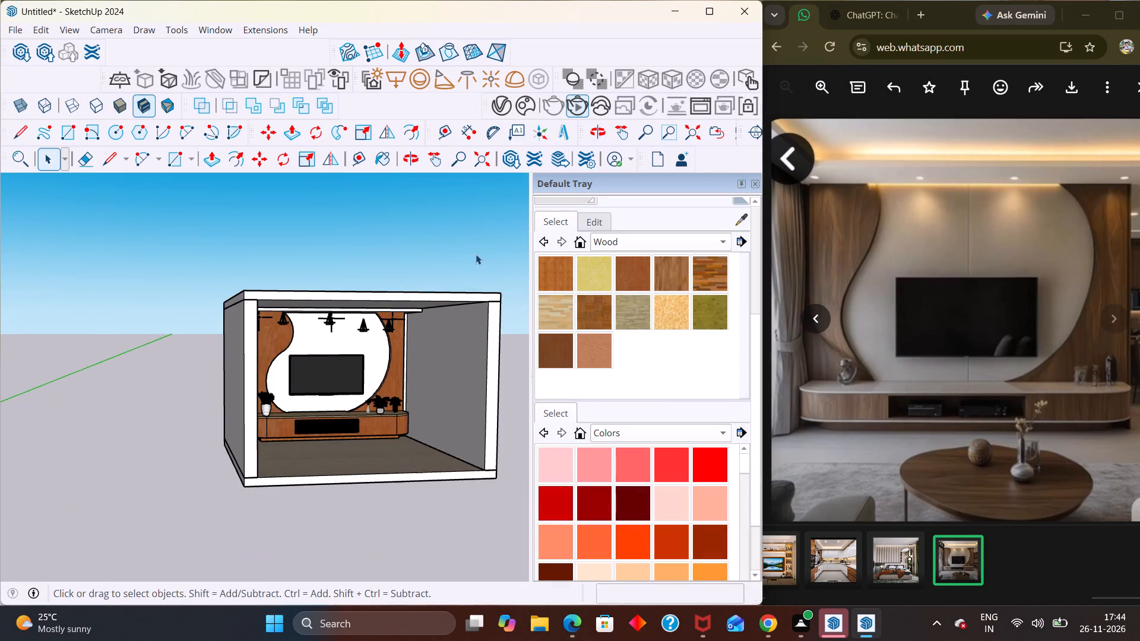
pyautogui.moveTo(293, 420); pyautogui.dragTo(254, 398, button='middle')
pyautogui.scroll(3, 254, 398)
pyautogui.scroll(1, 314, 330)
pyautogui.moveTo(204, 379); pyautogui.dragTo(128, 395, button='middle')
pyautogui.scroll(-7, 200, 380)
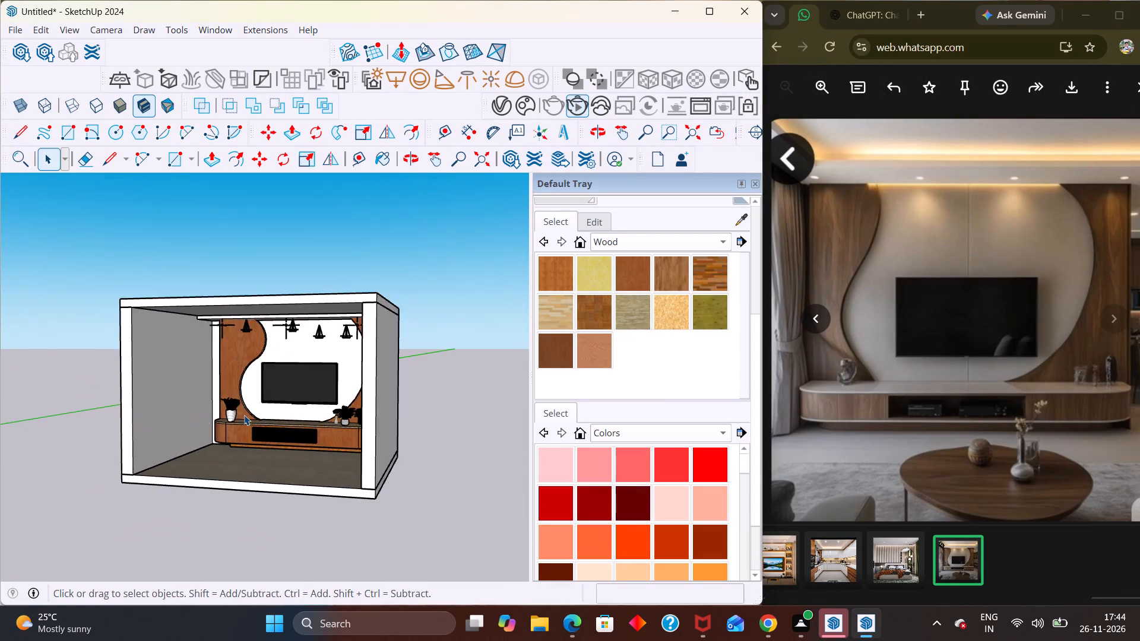
pyautogui.scroll(-3, 244, 415)
pyautogui.moveTo(294, 396); pyautogui.dragTo(464, 345, button='middle')
pyautogui.scroll(2, 466, 347)
pyautogui.scroll(3, 130, 370)
pyautogui.moveTo(143, 375); pyautogui.dragTo(80, 378, button='middle')
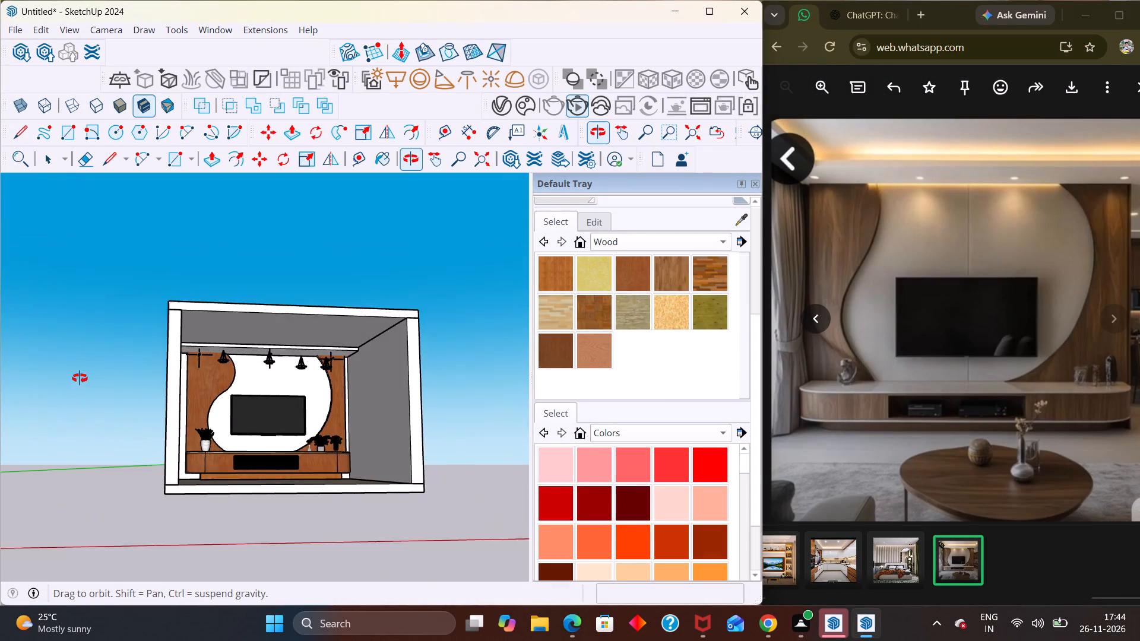
pyautogui.moveTo(80, 378); pyautogui.dragTo(75, 373, button='middle')
pyautogui.scroll(6, 88, 336)
pyautogui.moveTo(221, 356); pyautogui.dragTo(170, 385, button='middle')
pyautogui.scroll(2, 346, 418)
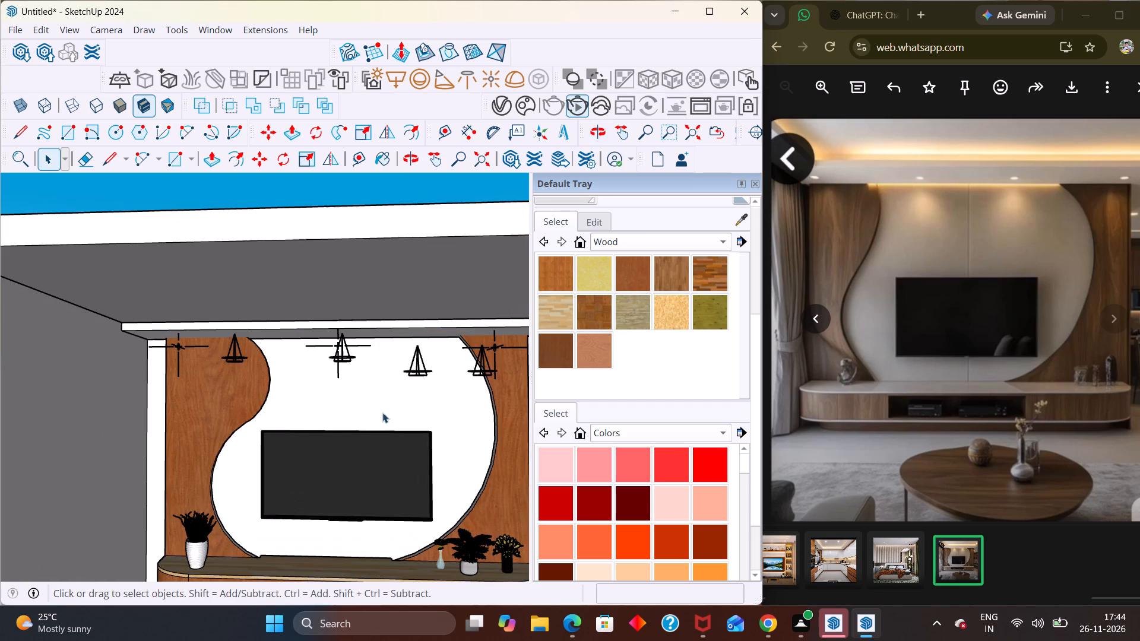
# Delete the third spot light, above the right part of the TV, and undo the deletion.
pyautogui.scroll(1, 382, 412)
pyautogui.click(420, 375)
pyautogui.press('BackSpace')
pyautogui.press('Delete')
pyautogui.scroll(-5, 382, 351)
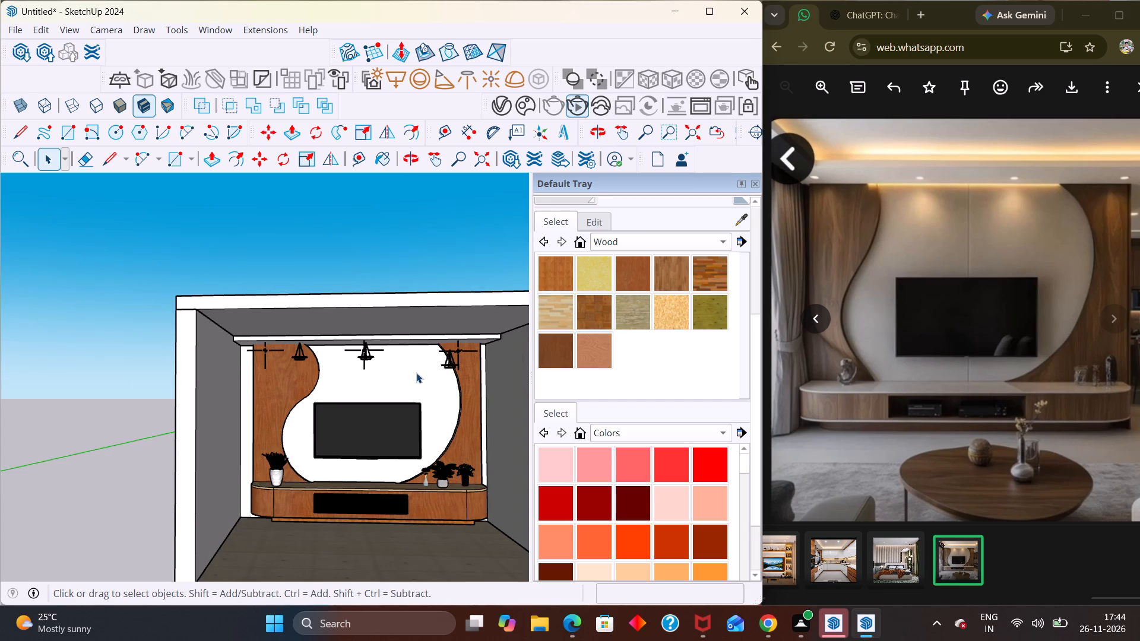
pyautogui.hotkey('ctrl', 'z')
# Move the third spot light about 2' 8 9/16" so its tip meets the underside of the ceiling ledge.
pyautogui.click(407, 354)
pyautogui.scroll(3, 413, 354)
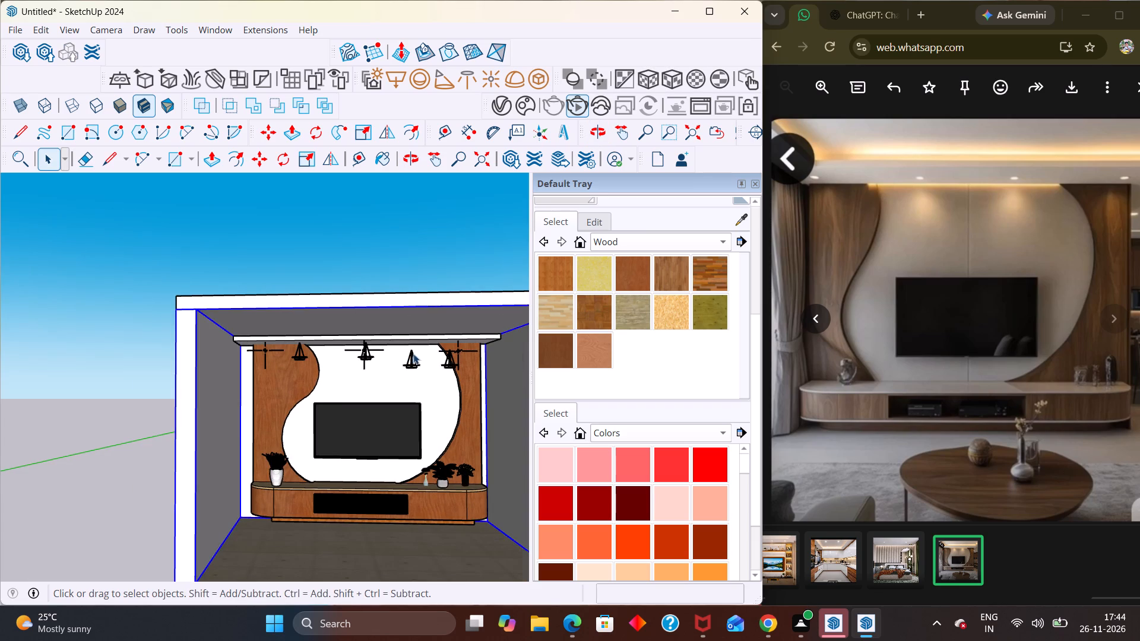
pyautogui.click(412, 374)
pyautogui.press('m')
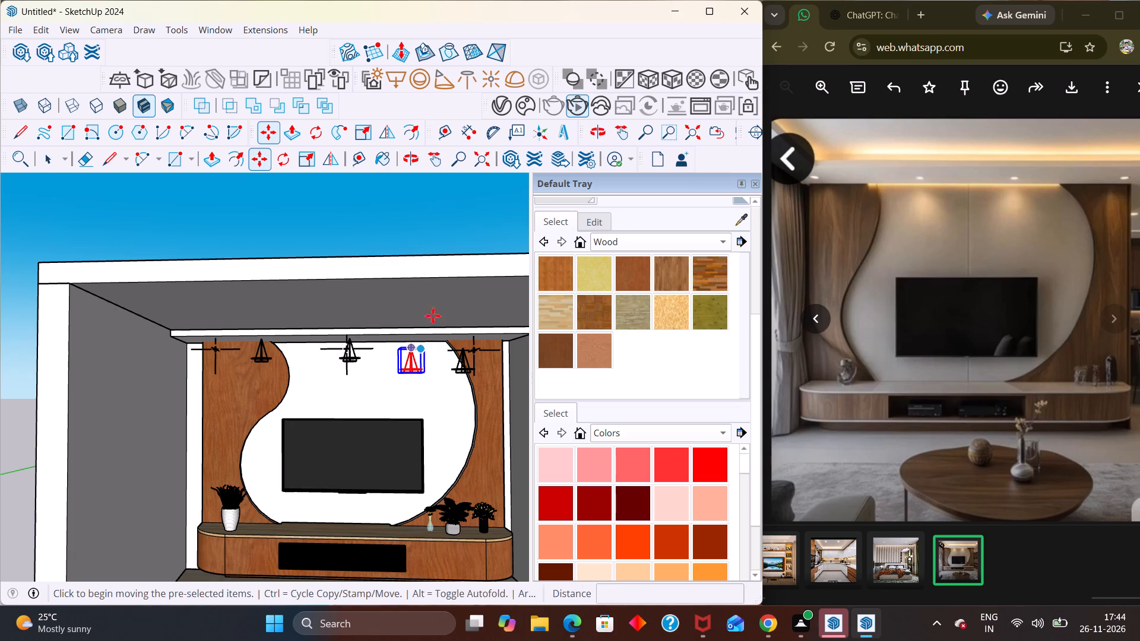
pyautogui.scroll(4, 434, 301)
pyautogui.scroll(9, 413, 374)
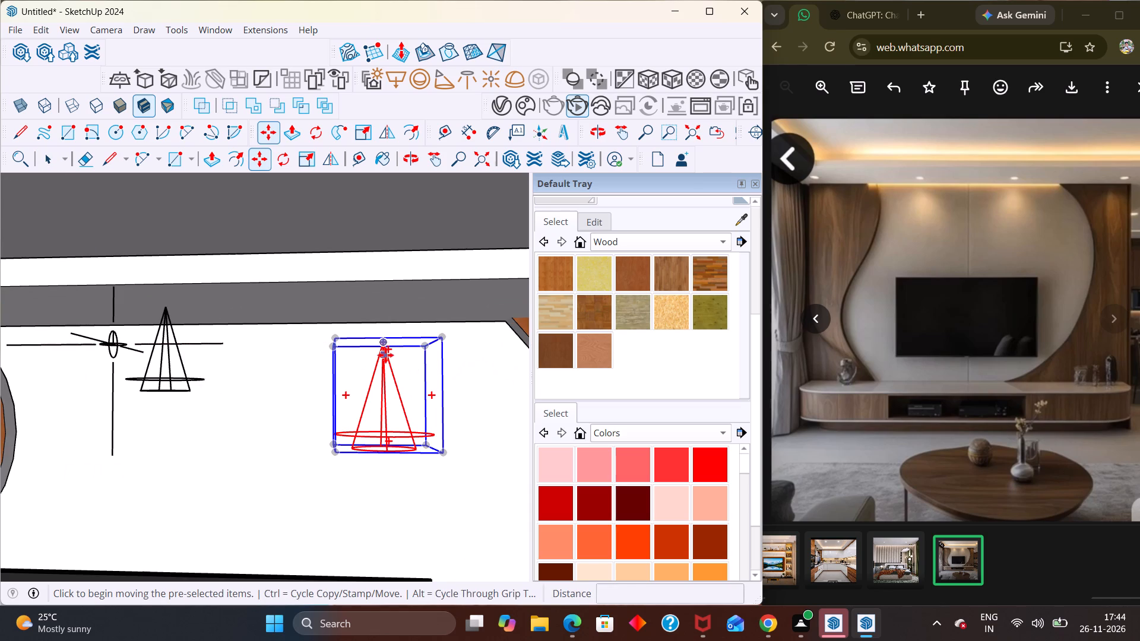
pyautogui.click(385, 355)
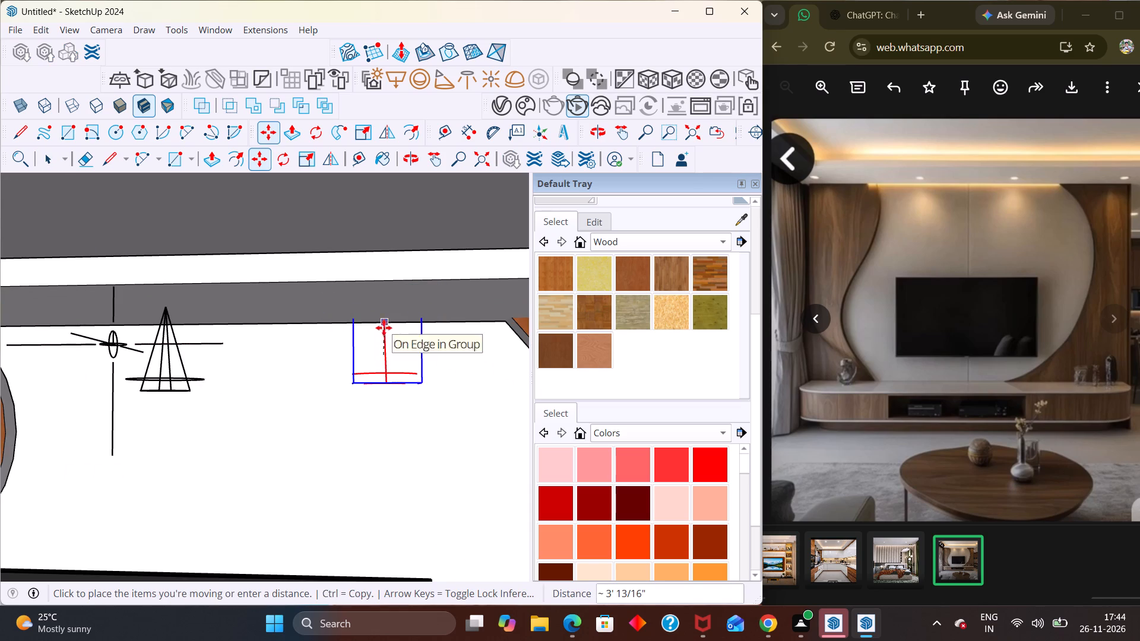
pyautogui.moveTo(382, 331); pyautogui.dragTo(493, 317, button='middle')
pyautogui.scroll(3, 396, 331)
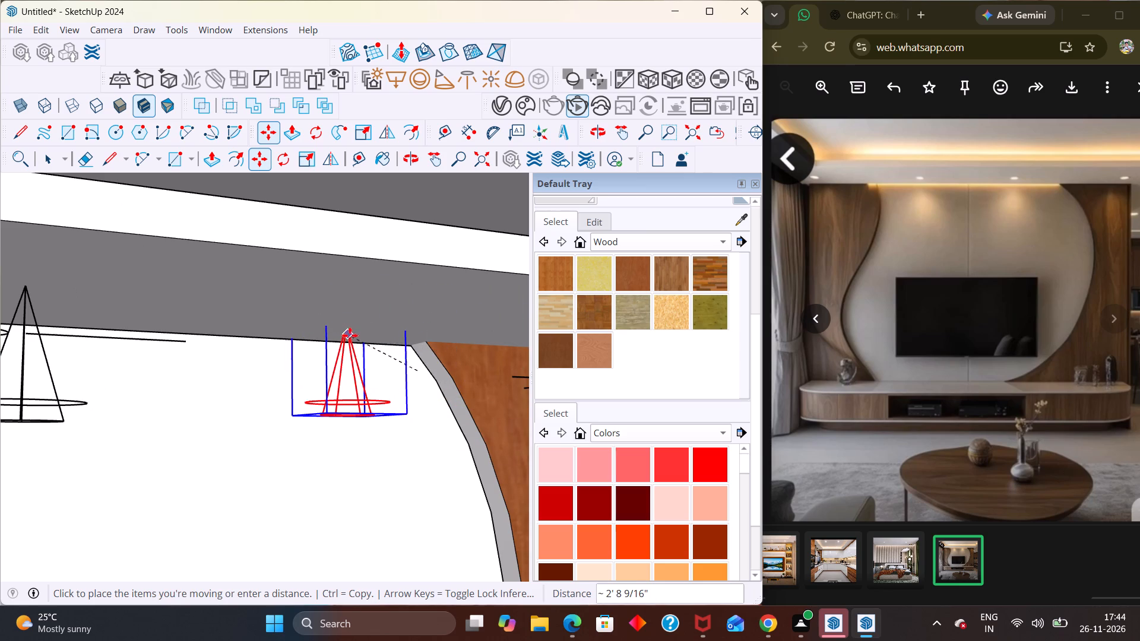
pyautogui.click(350, 335)
pyautogui.scroll(1, 350, 321)
pyautogui.scroll(-10, 350, 320)
pyautogui.press('space')
pyautogui.scroll(-9, 361, 349)
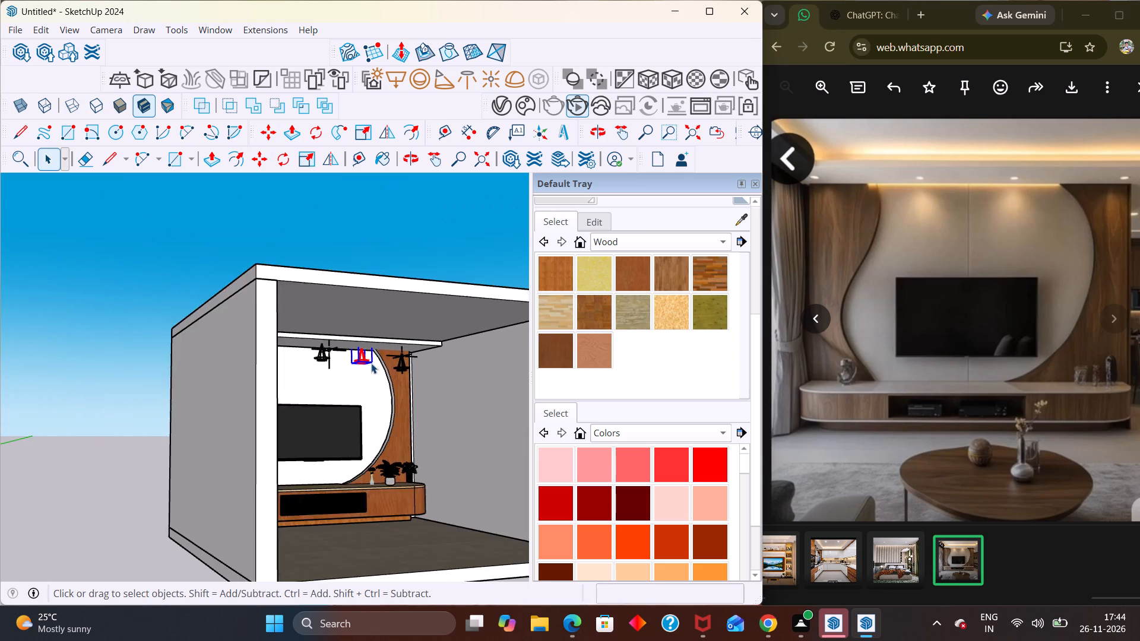
pyautogui.scroll(-5, 371, 363)
pyautogui.click(394, 535)
# Examine the four spot lights against the ceiling ledge and wood panels, up close and across the whole wall.
pyautogui.moveTo(387, 447); pyautogui.dragTo(239, 414, button='middle')
pyautogui.scroll(3, 257, 404)
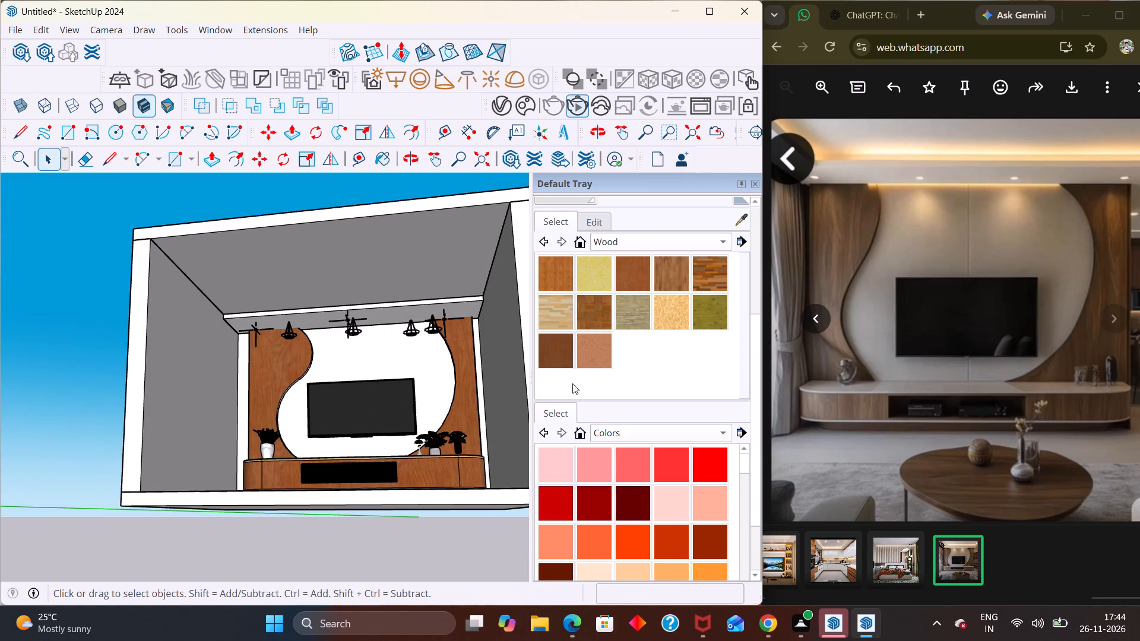
pyautogui.scroll(-3, 394, 367)
pyautogui.moveTo(406, 374); pyautogui.dragTo(414, 354, button='middle')
pyautogui.scroll(7, 419, 388)
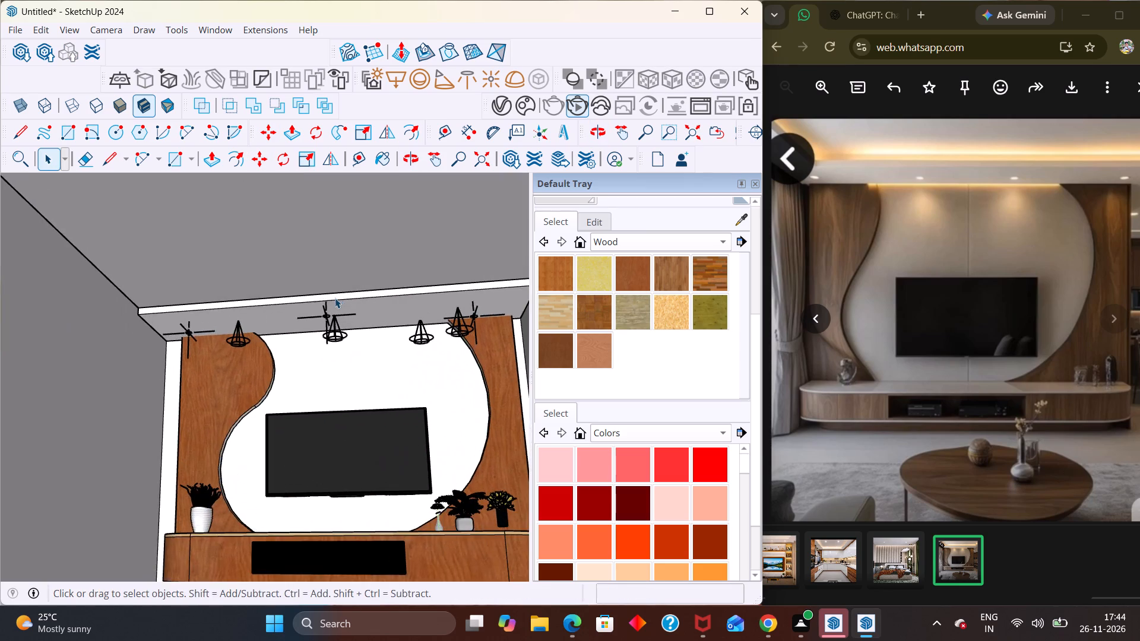
pyautogui.moveTo(335, 298); pyautogui.dragTo(350, 318, button='middle')
pyautogui.scroll(1, 350, 318)
pyautogui.scroll(-8, 410, 250)
pyautogui.scroll(1, 333, 401)
pyautogui.scroll(-1, 320, 403)
pyautogui.moveTo(320, 405); pyautogui.dragTo(380, 420, button='middle')
pyautogui.scroll(4, 364, 447)
pyautogui.middleClick(380, 420)
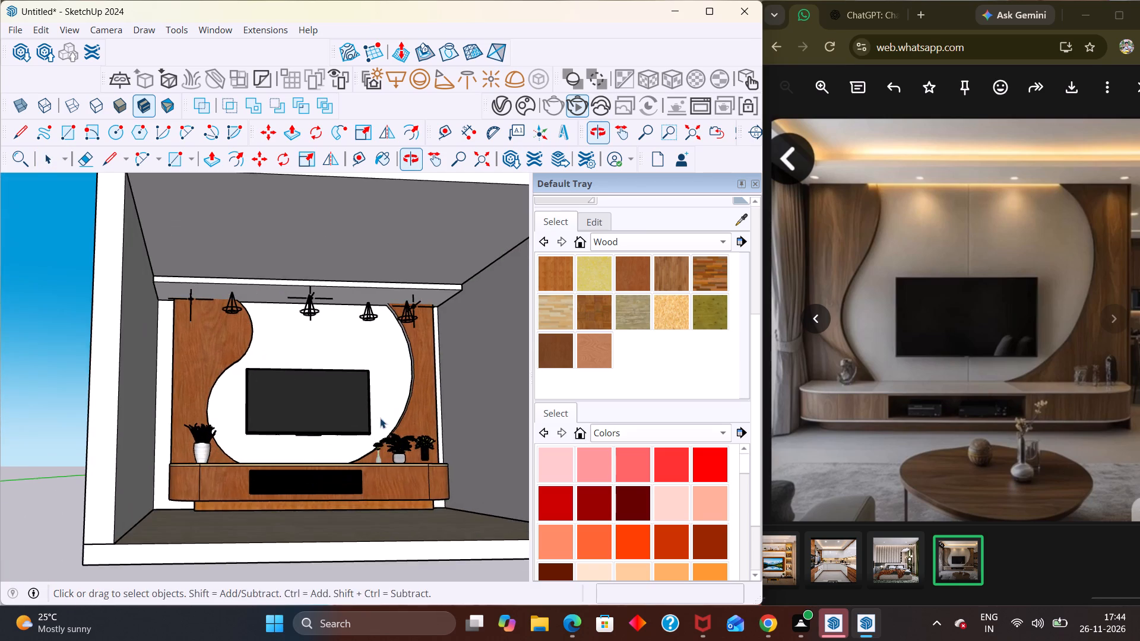
# Start an interactive V-Ray render of the room seen head-on towards the TV wall.
pyautogui.moveTo(354, 439); pyautogui.dragTo(318, 446, button='middle')
pyautogui.scroll(1, 318, 446)
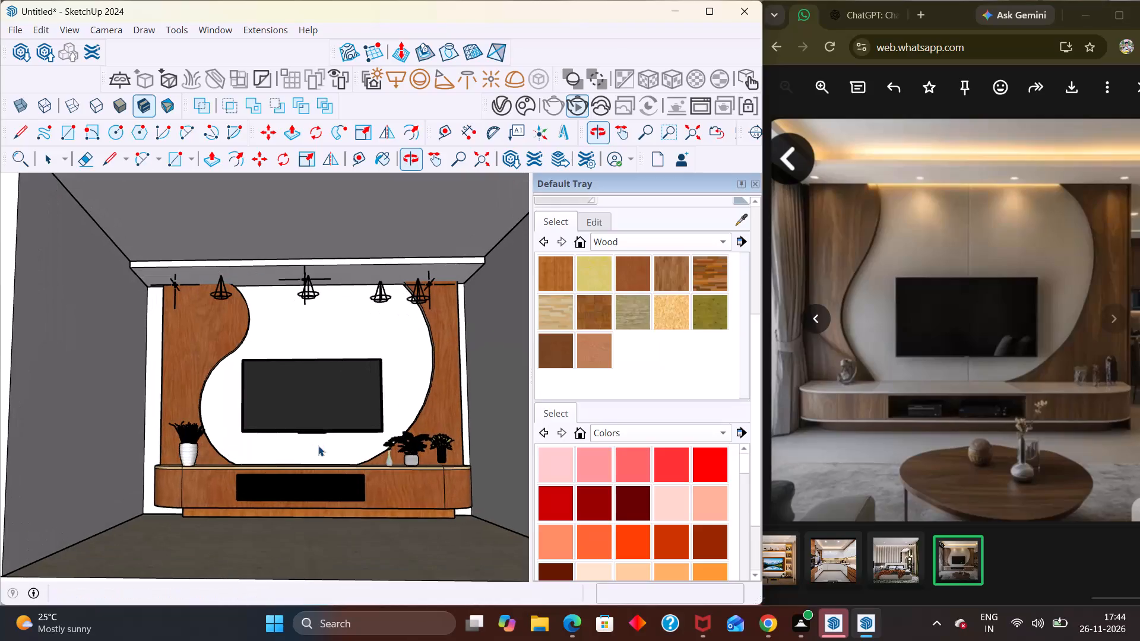
pyautogui.moveTo(318, 446); pyautogui.dragTo(326, 465, button='middle')
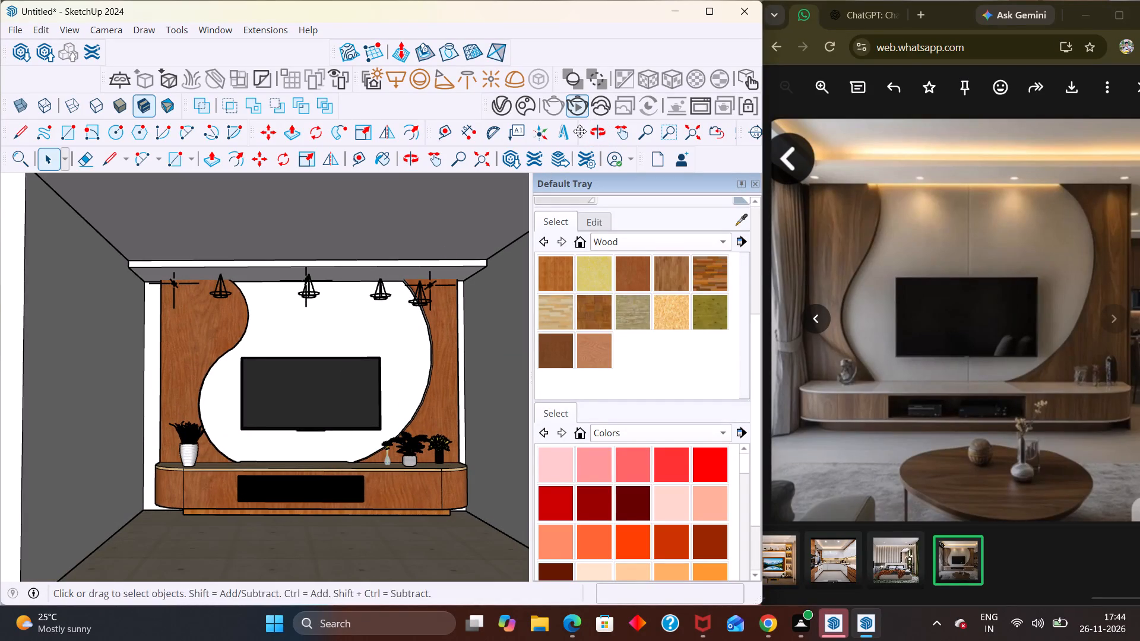
pyautogui.click(582, 113)
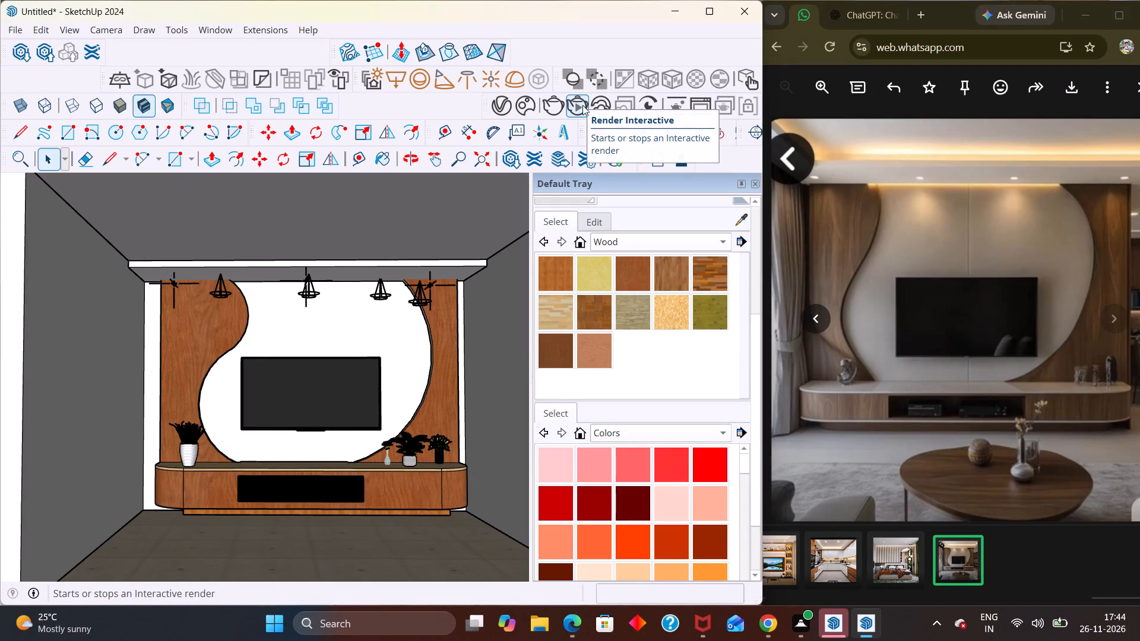
pyautogui.click(582, 105)
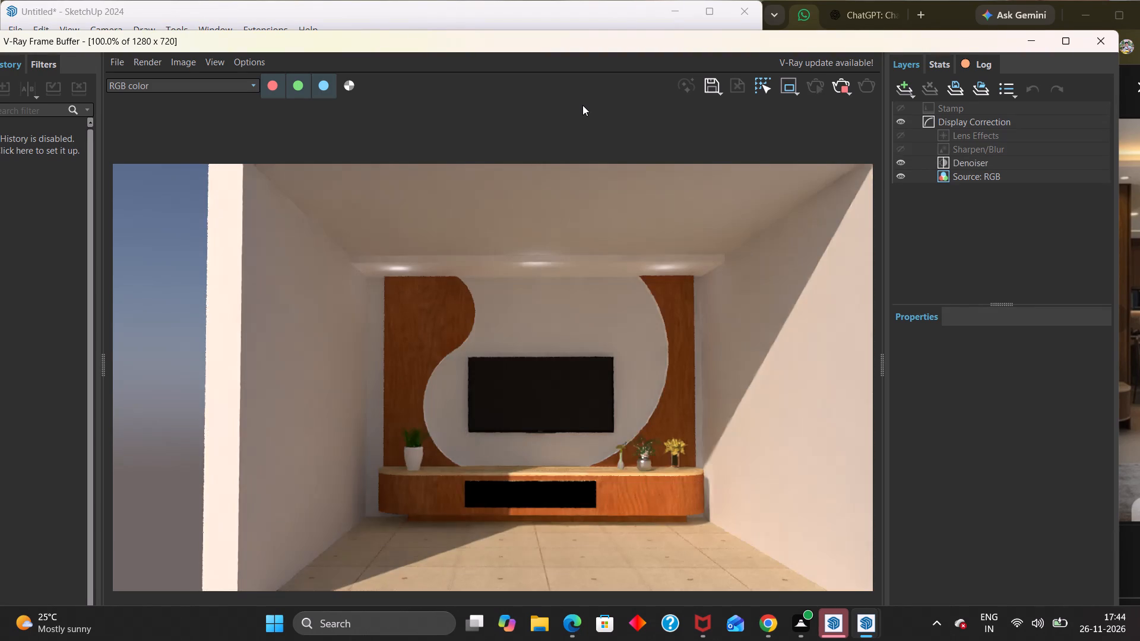
# Examine the rendered TV wall, spot lights and console up close and as a whole, and close the render.
pyautogui.scroll(-2, 619, 392)
pyautogui.scroll(2, 571, 379)
pyautogui.middleClick(538, 376)
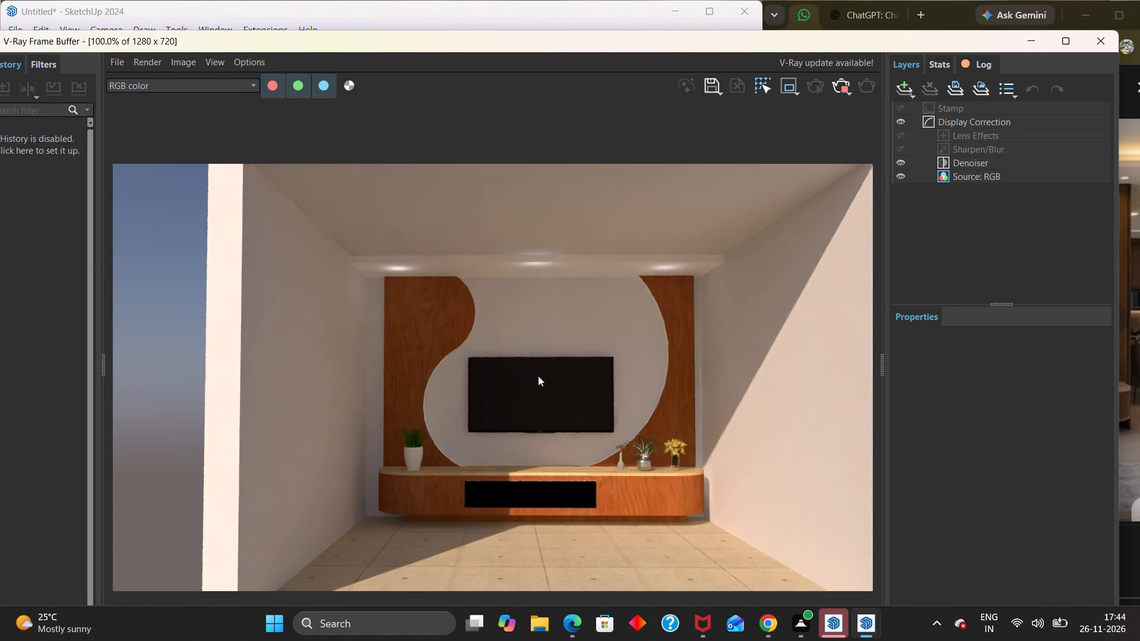
pyautogui.scroll(2, 538, 376)
pyautogui.scroll(-3, 539, 377)
pyautogui.moveTo(542, 379); pyautogui.dragTo(551, 382, button='middle')
pyautogui.scroll(2, 551, 381)
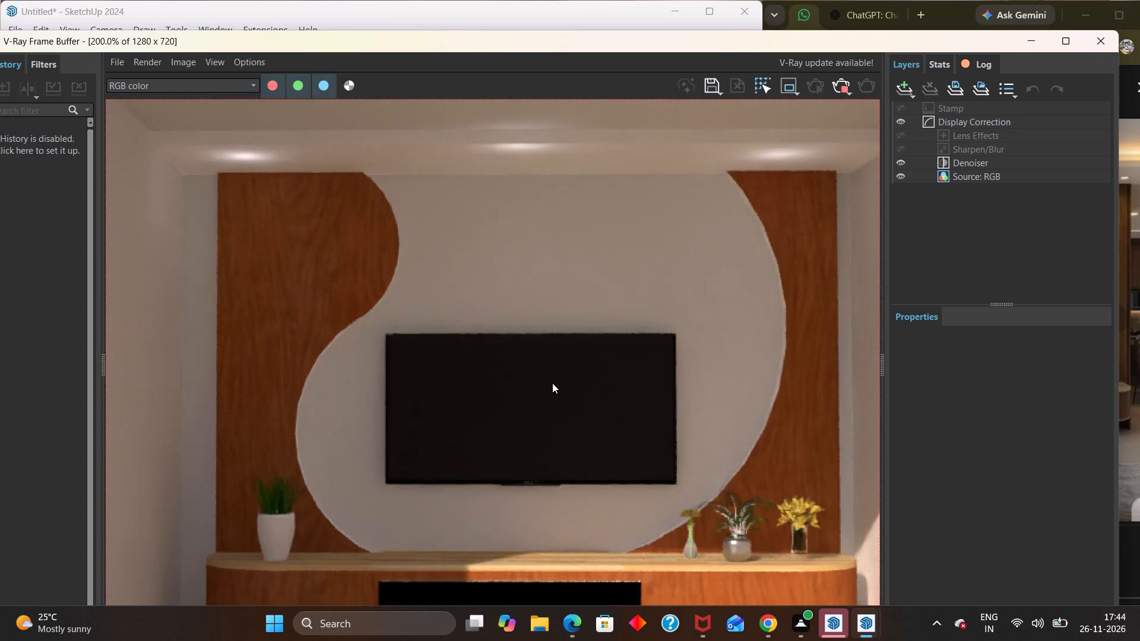
pyautogui.scroll(-1, 552, 383)
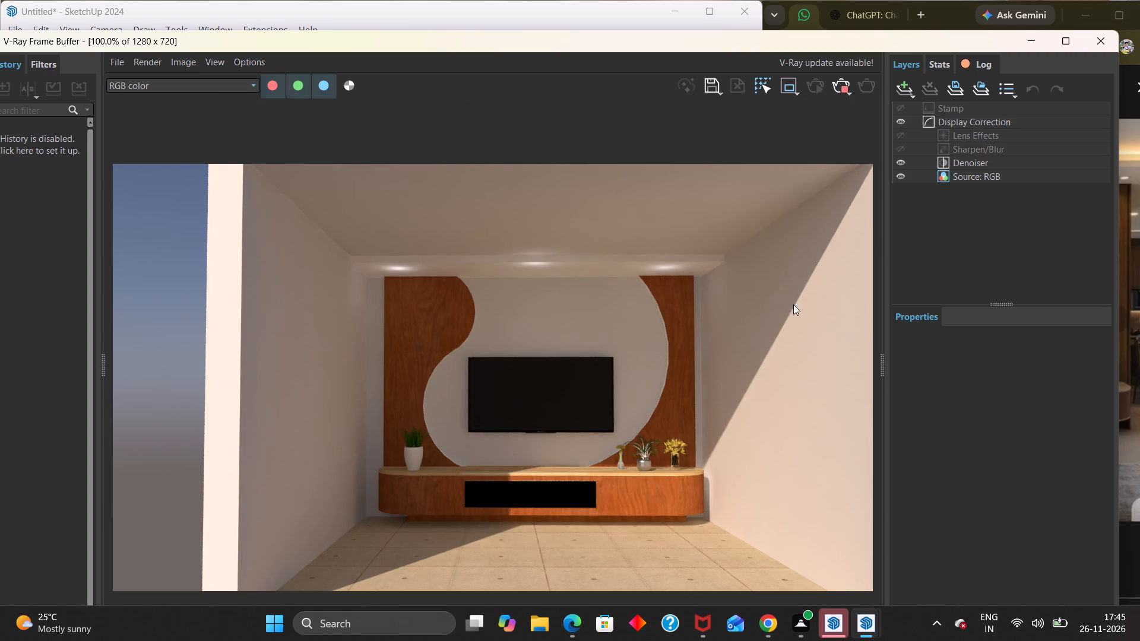
pyautogui.click(1096, 42)
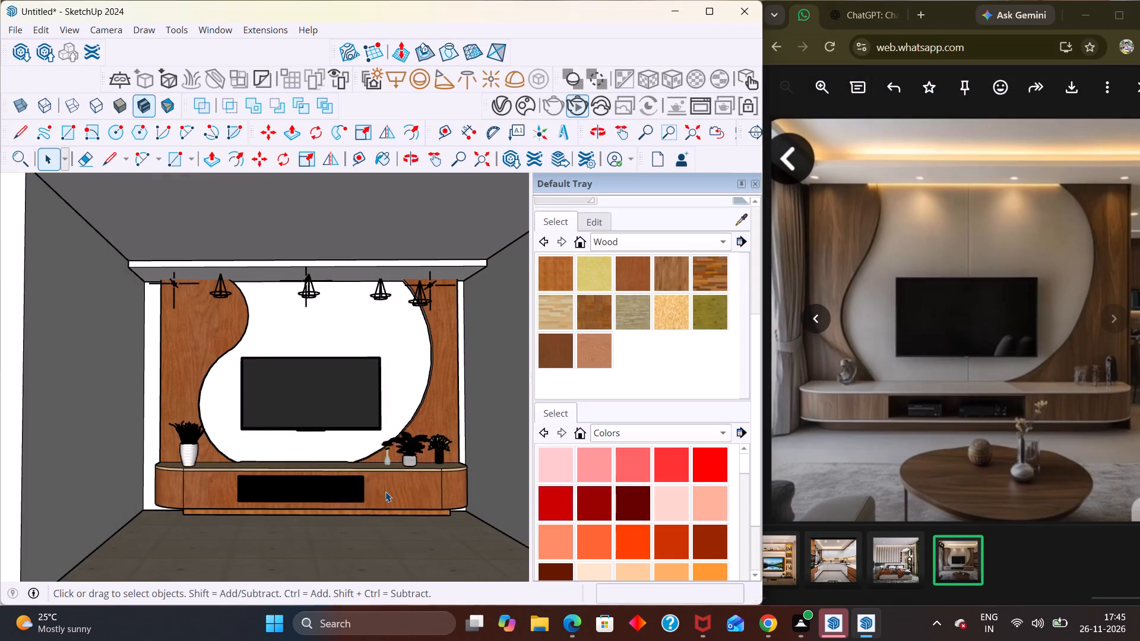
# Draw a V-Ray rectangle light on the ceiling just in front of the ledge, spanning from side wall to side wall.
pyautogui.scroll(-3, 391, 396)
pyautogui.moveTo(341, 377); pyautogui.dragTo(365, 381, button='middle')
pyautogui.middleClick(311, 335)
pyautogui.scroll(2, 311, 335)
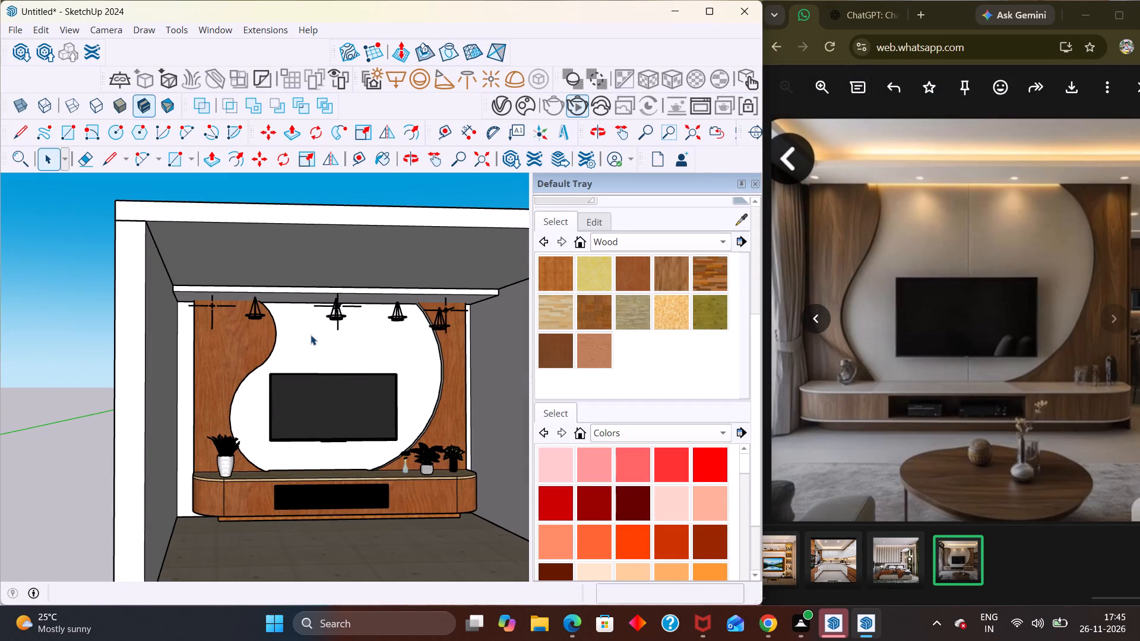
pyautogui.middleClick(311, 335)
pyautogui.moveTo(314, 341); pyautogui.dragTo(312, 354, button='middle')
pyautogui.moveTo(328, 391); pyautogui.dragTo(307, 377, button='middle')
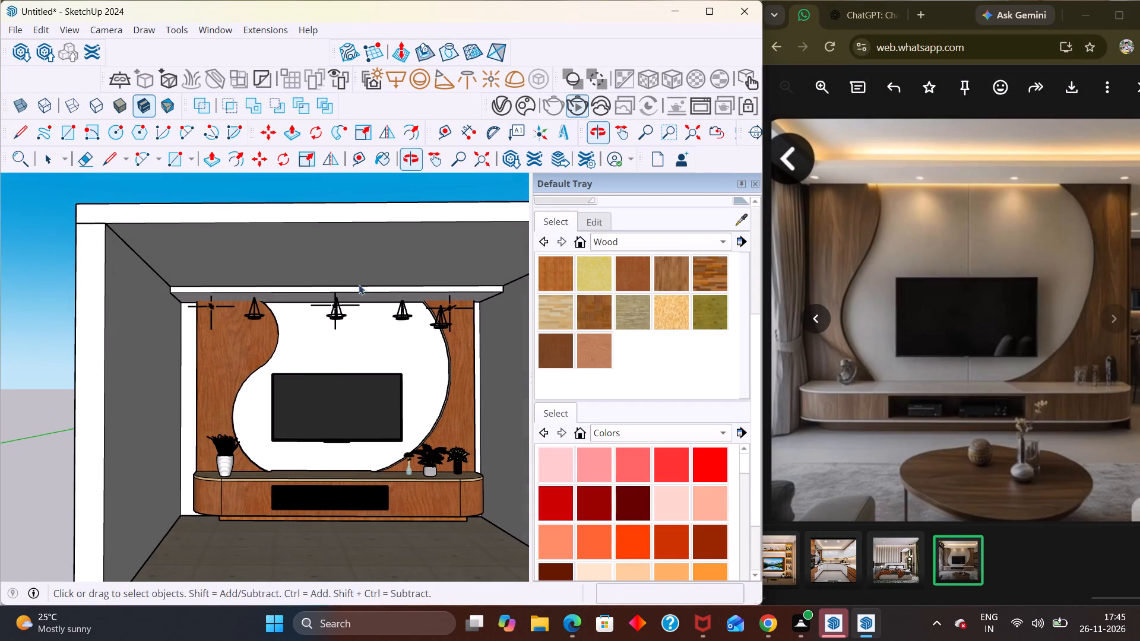
pyautogui.click(400, 84)
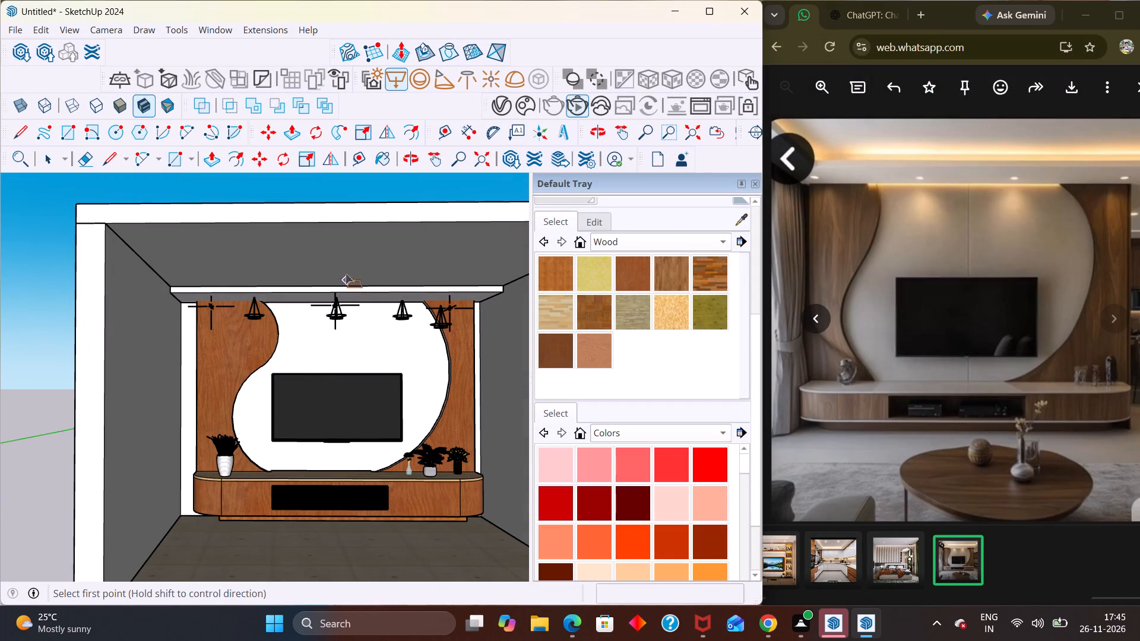
pyautogui.click(161, 281)
pyautogui.scroll(-3, 178, 296)
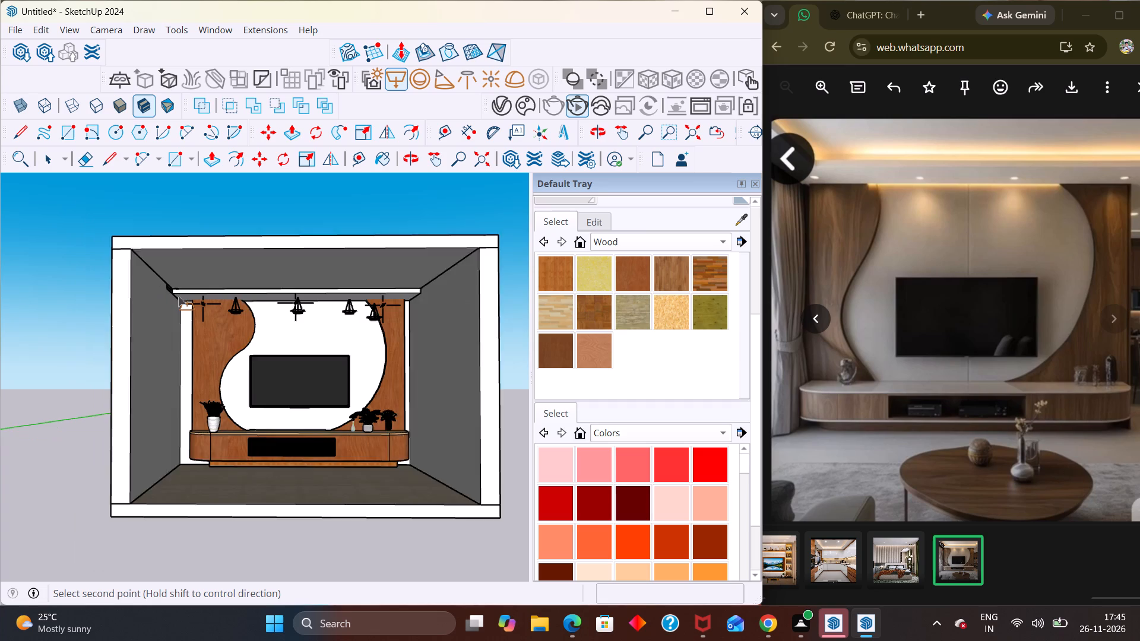
pyautogui.scroll(-2, 178, 296)
pyautogui.scroll(4, 375, 268)
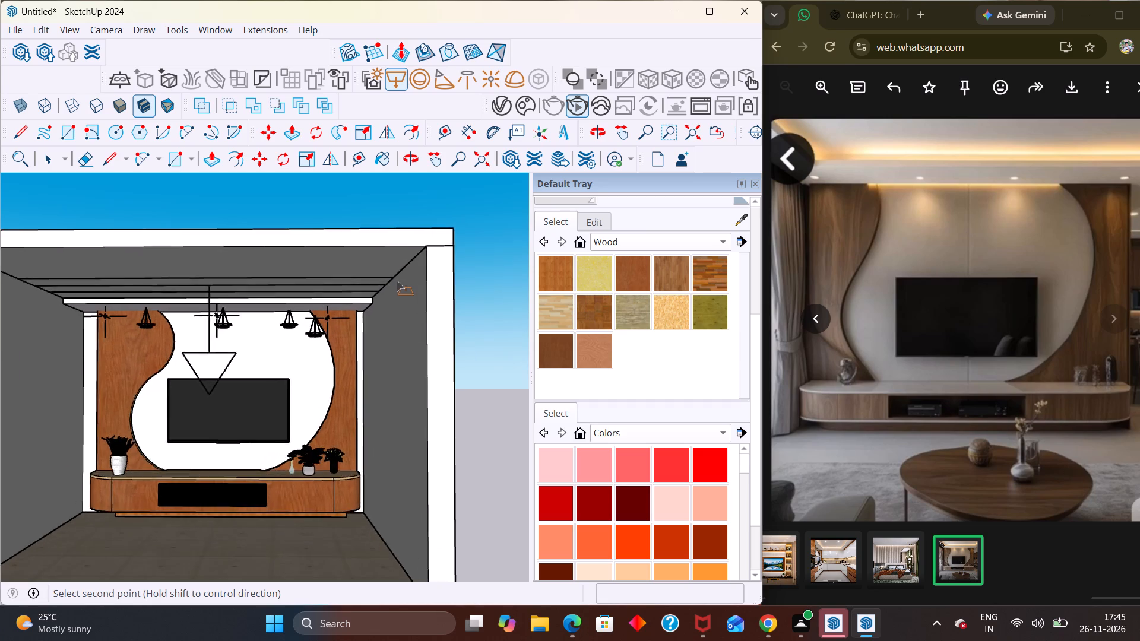
pyautogui.scroll(4, 397, 281)
pyautogui.click(383, 289)
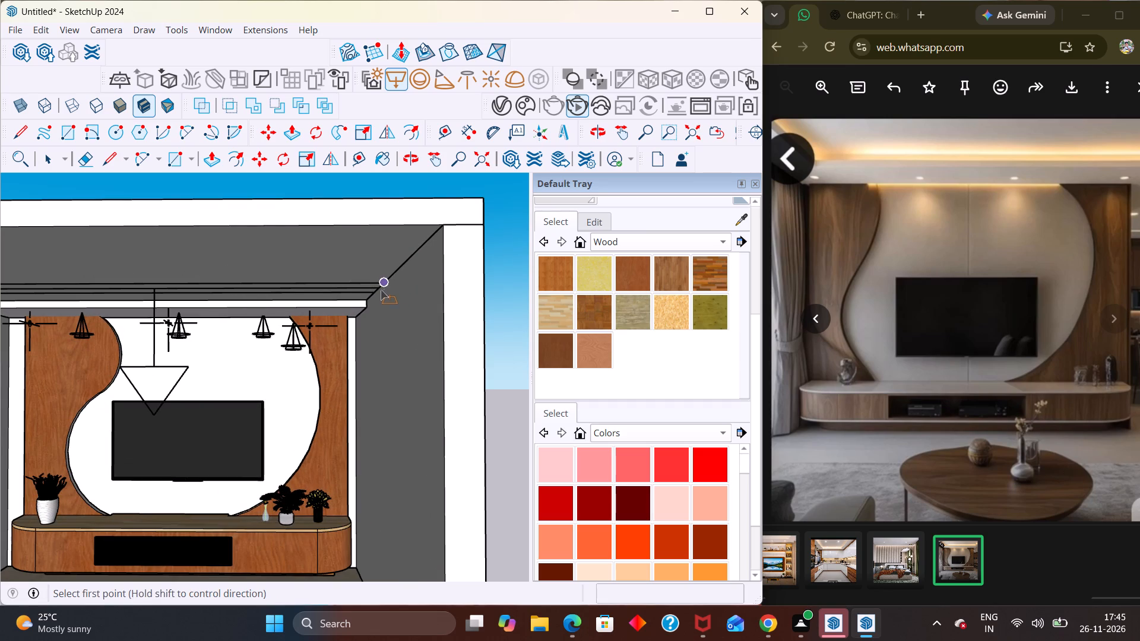
pyautogui.press('space')
# Start an interactive V-Ray render of the room with the new rectangle light, viewed from outside its open front.
pyautogui.scroll(-4, 246, 361)
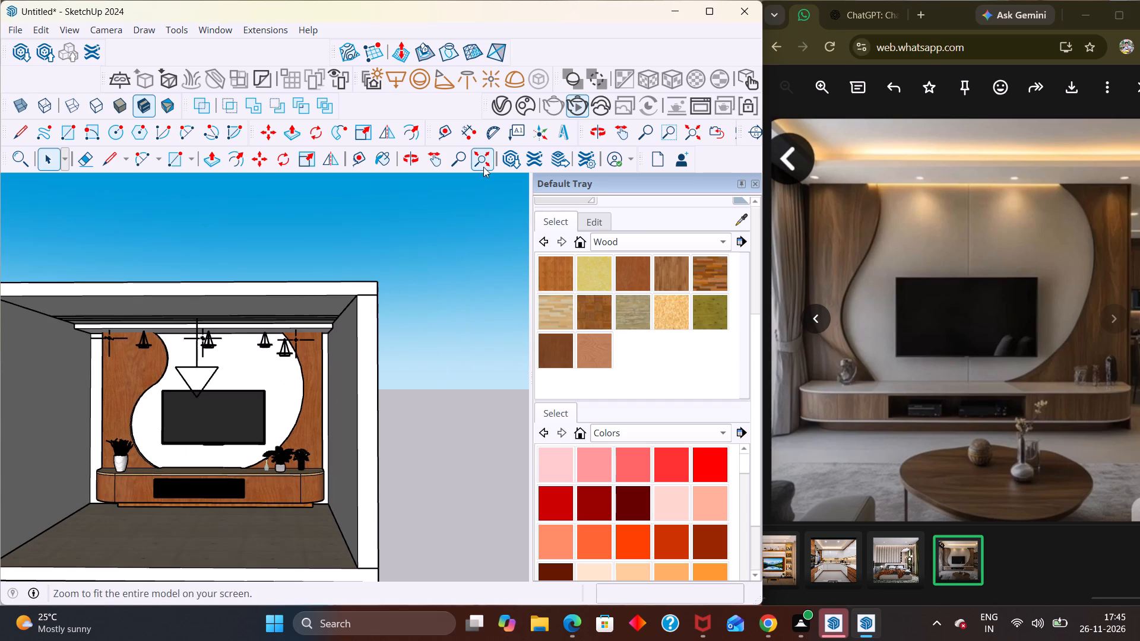
pyautogui.click(574, 108)
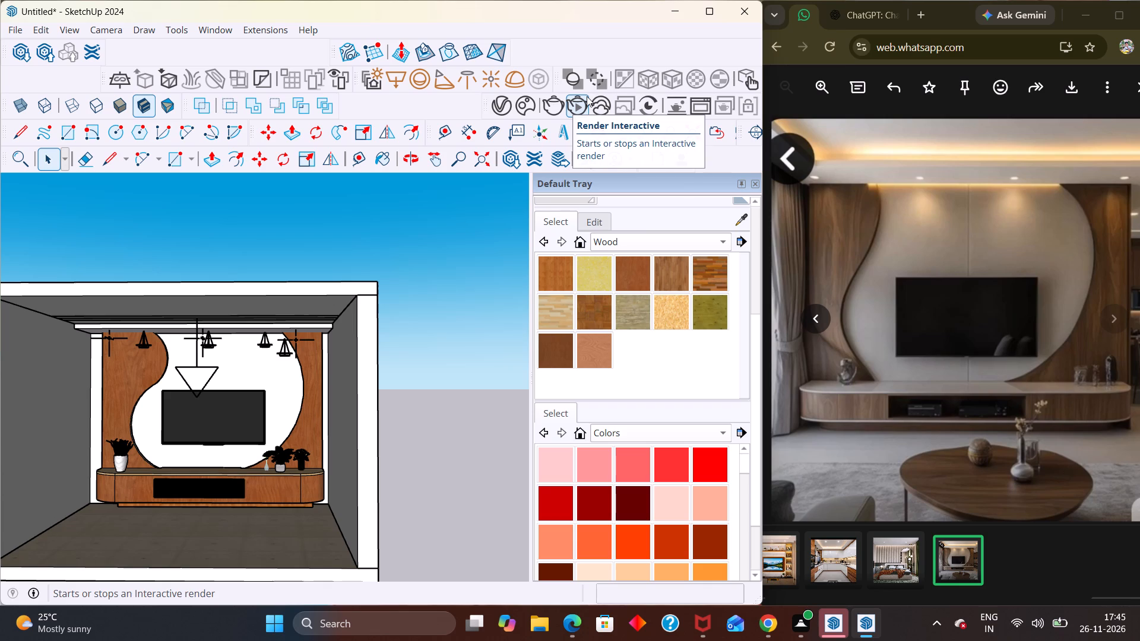
pyautogui.click(578, 116)
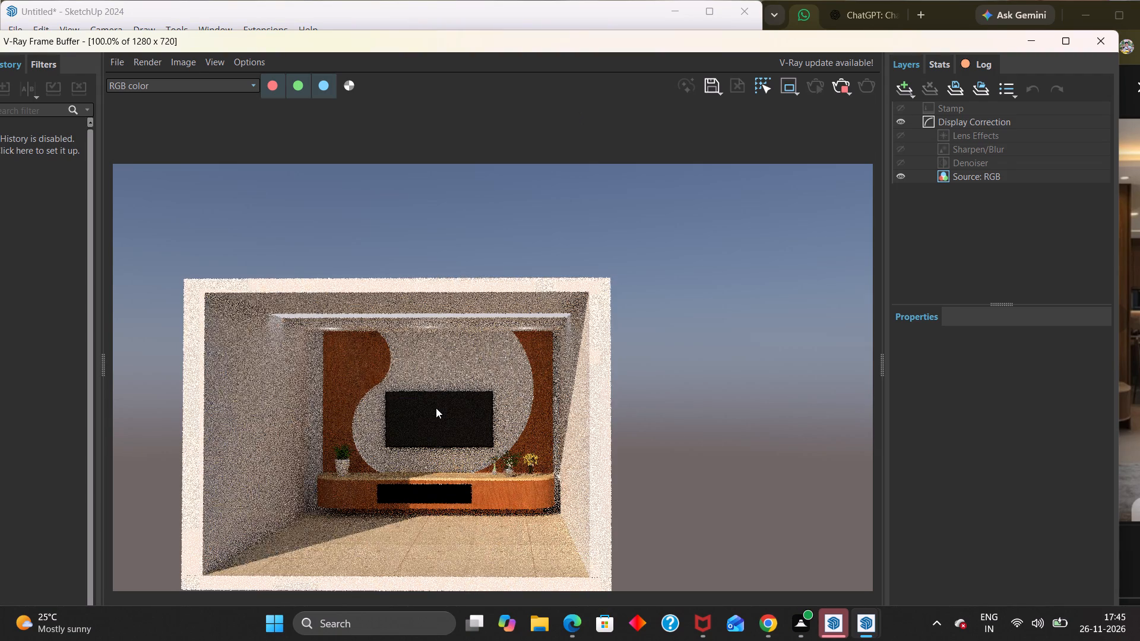
# Examine the render for the effect of the ceiling rectangle light on the room, and close the render.
pyautogui.scroll(2, 426, 410)
pyautogui.scroll(-3, 426, 410)
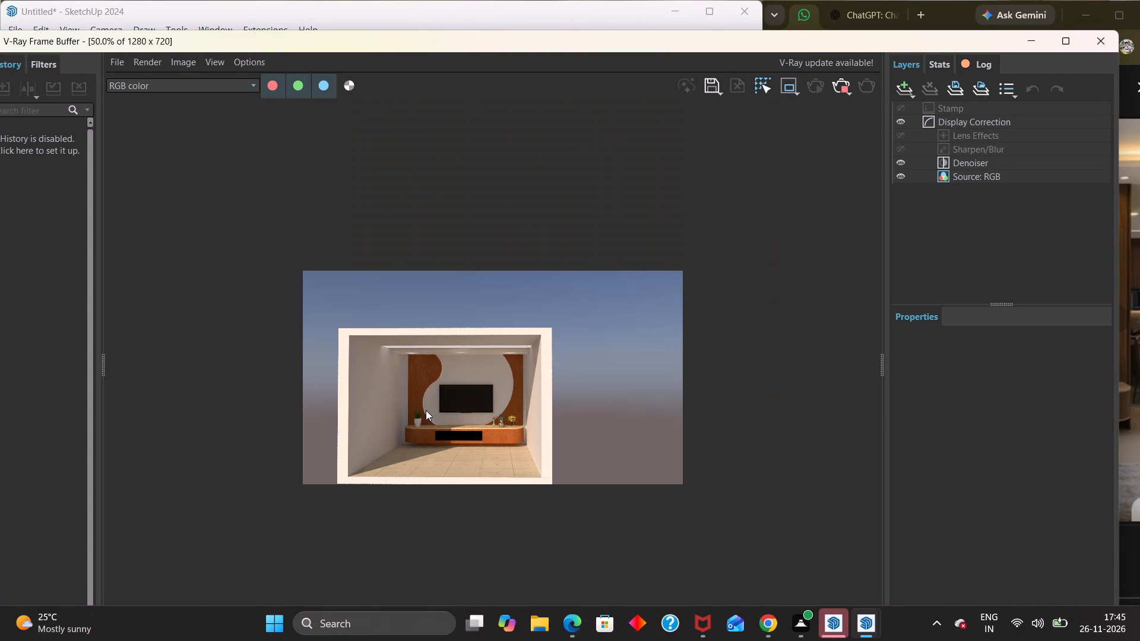
pyautogui.moveTo(426, 410); pyautogui.dragTo(435, 355, button='middle')
pyautogui.scroll(2, 452, 338)
pyautogui.scroll(-1, 453, 343)
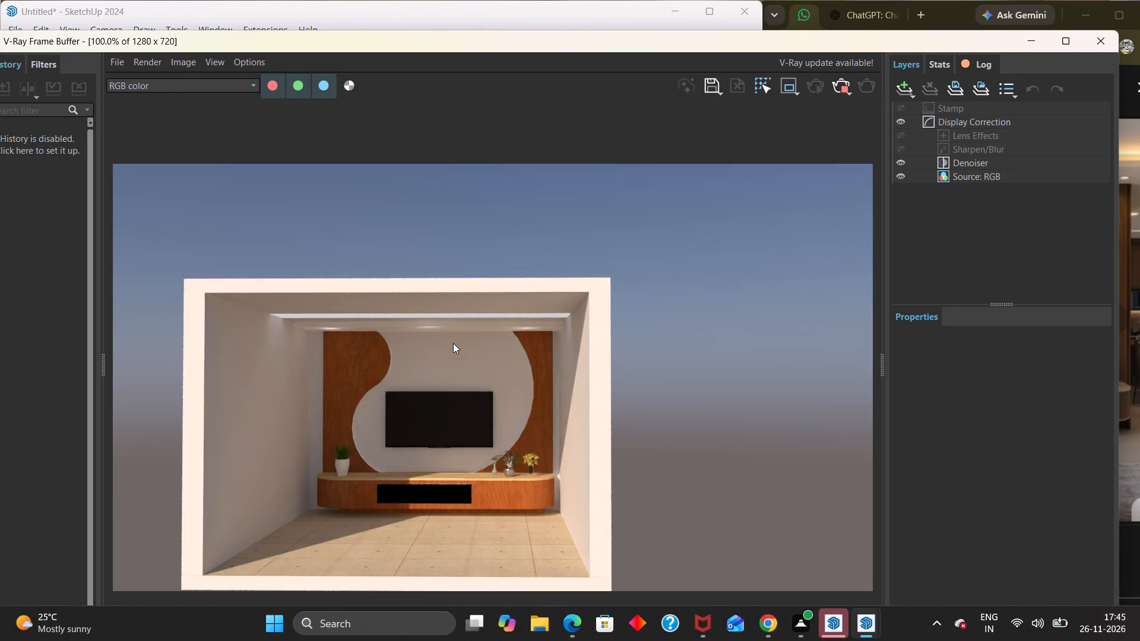
pyautogui.moveTo(514, 376); pyautogui.dragTo(558, 370, button='middle')
pyautogui.moveTo(449, 396); pyautogui.dragTo(468, 405, button='middle')
pyautogui.scroll(-3, 434, 416)
pyautogui.scroll(2, 482, 395)
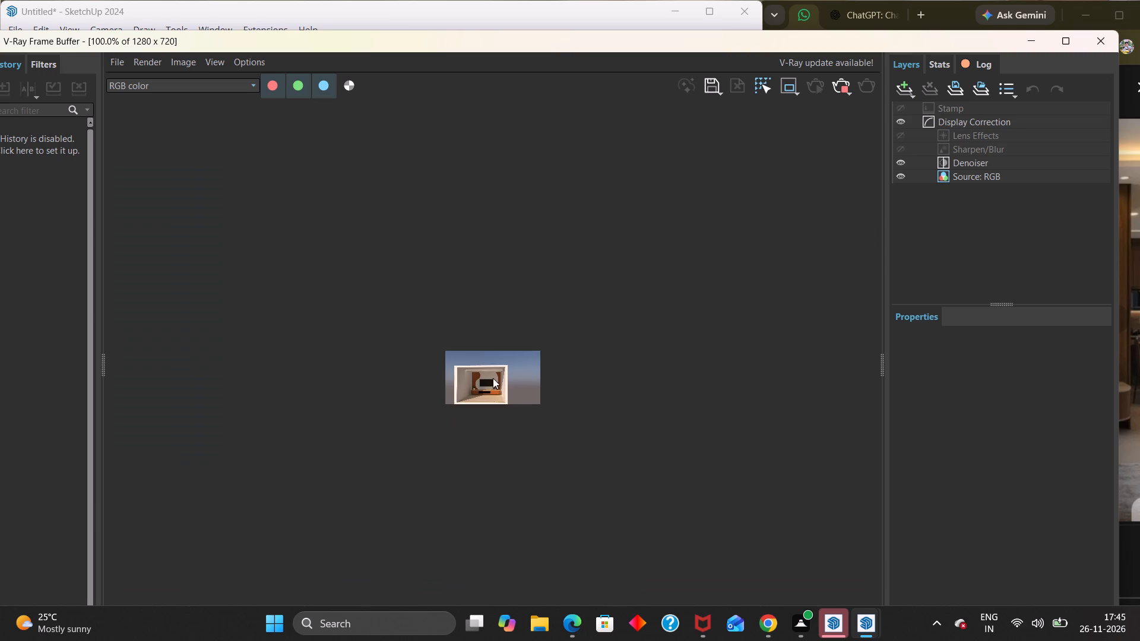
pyautogui.scroll(3, 493, 378)
pyautogui.scroll(-1, 456, 395)
pyautogui.click(1102, 39)
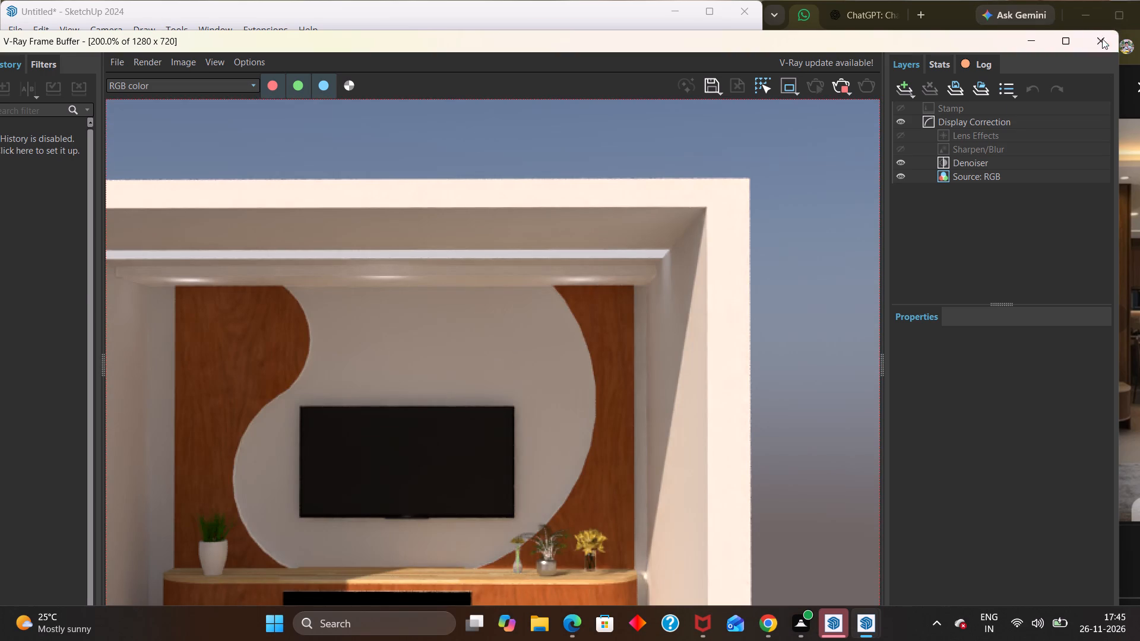
# Scale the ceiling rectangle light vertically by 0.65 so that its direction arrow is shorter.
pyautogui.scroll(-4, 240, 391)
pyautogui.scroll(1, 354, 360)
pyautogui.scroll(-5, 365, 356)
pyautogui.moveTo(137, 364); pyautogui.dragTo(107, 288, button='middle')
pyautogui.scroll(3, 107, 287)
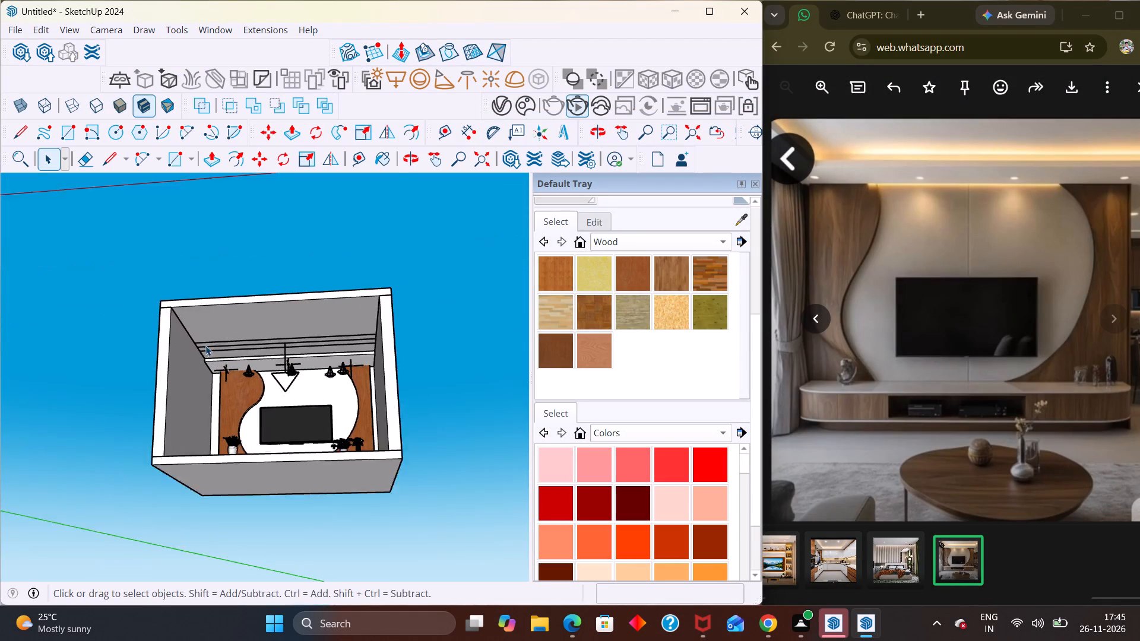
pyautogui.scroll(1, 205, 345)
pyautogui.moveTo(226, 339); pyautogui.dragTo(290, 324, button='middle')
pyautogui.scroll(4, 293, 321)
pyautogui.moveTo(279, 343); pyautogui.dragTo(265, 337, button='middle')
pyautogui.scroll(6, 278, 343)
pyautogui.moveTo(273, 349); pyautogui.dragTo(254, 399, button='middle')
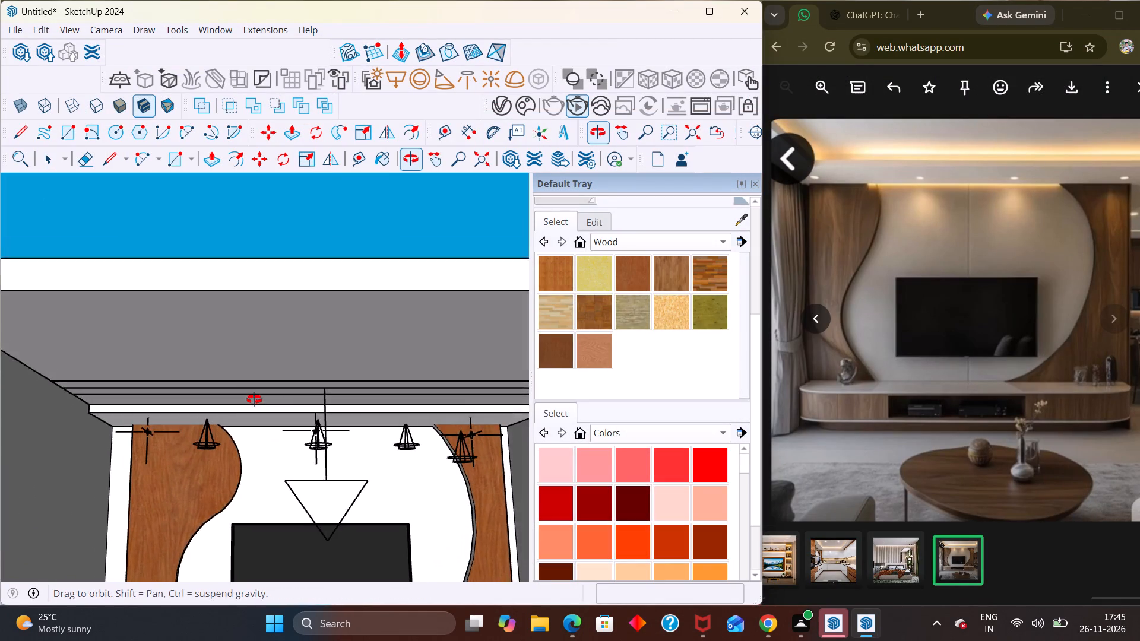
pyautogui.moveTo(254, 399); pyautogui.dragTo(255, 398, button='middle')
pyautogui.scroll(4, 254, 399)
pyautogui.scroll(-9, 258, 387)
pyautogui.moveTo(292, 430); pyautogui.dragTo(299, 375, button='middle')
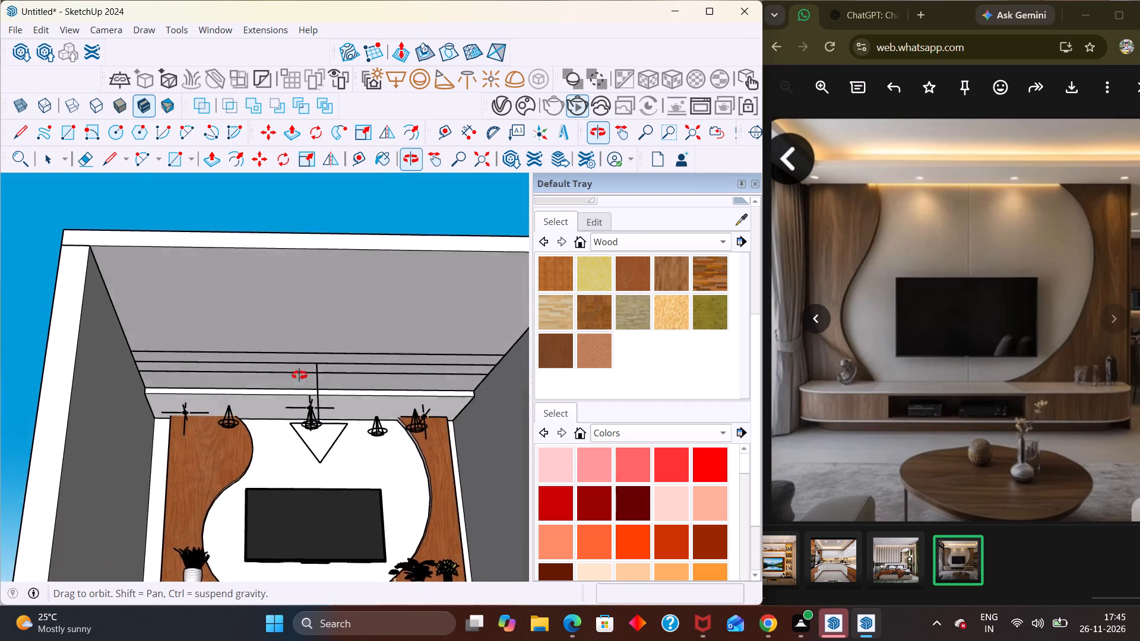
pyautogui.moveTo(299, 375); pyautogui.dragTo(299, 325, button='middle')
pyautogui.scroll(7, 294, 412)
pyautogui.moveTo(332, 410); pyautogui.dragTo(342, 492, button='middle')
pyautogui.scroll(1, 342, 492)
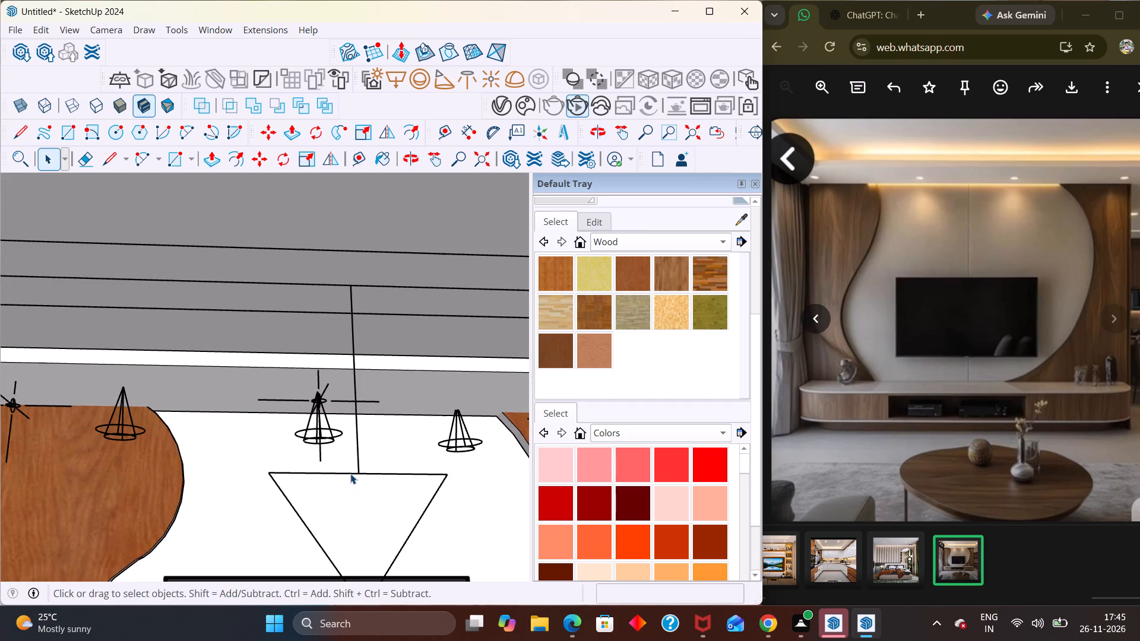
pyautogui.click(350, 474)
pyautogui.scroll(-6, 362, 433)
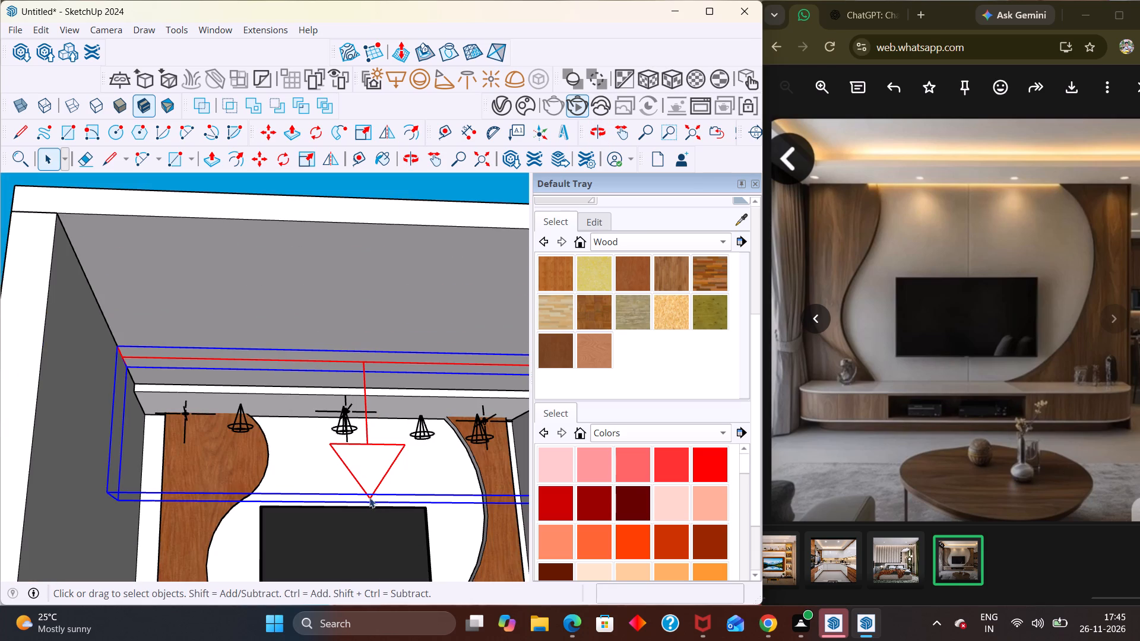
pyautogui.press('s')
pyautogui.click(369, 497)
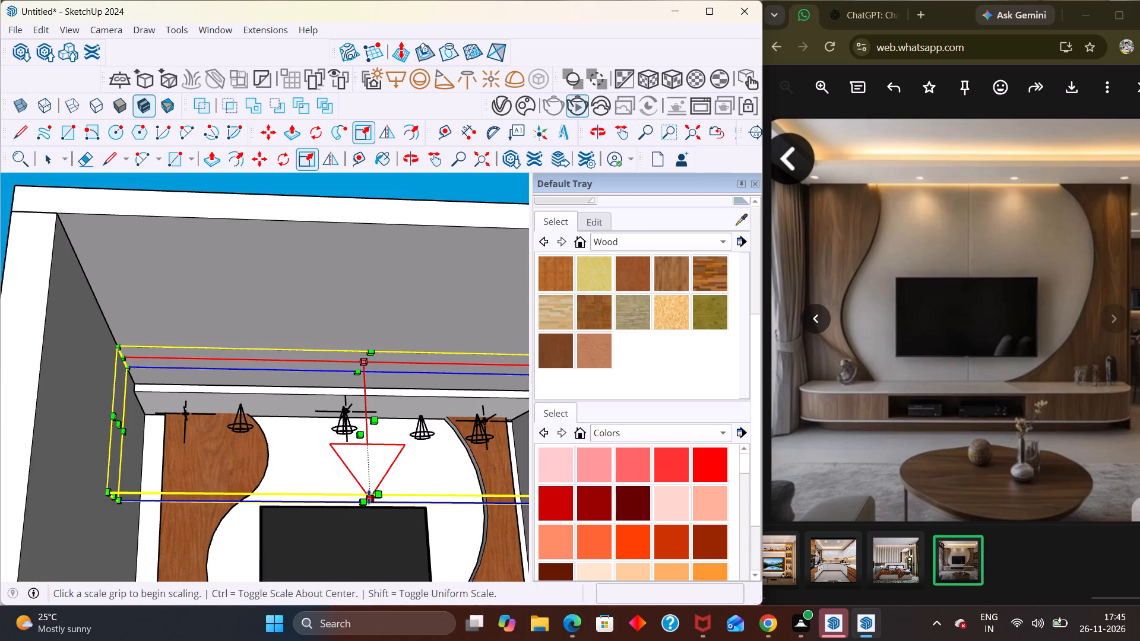
pyautogui.moveTo(367, 427); pyautogui.dragTo(366, 449)
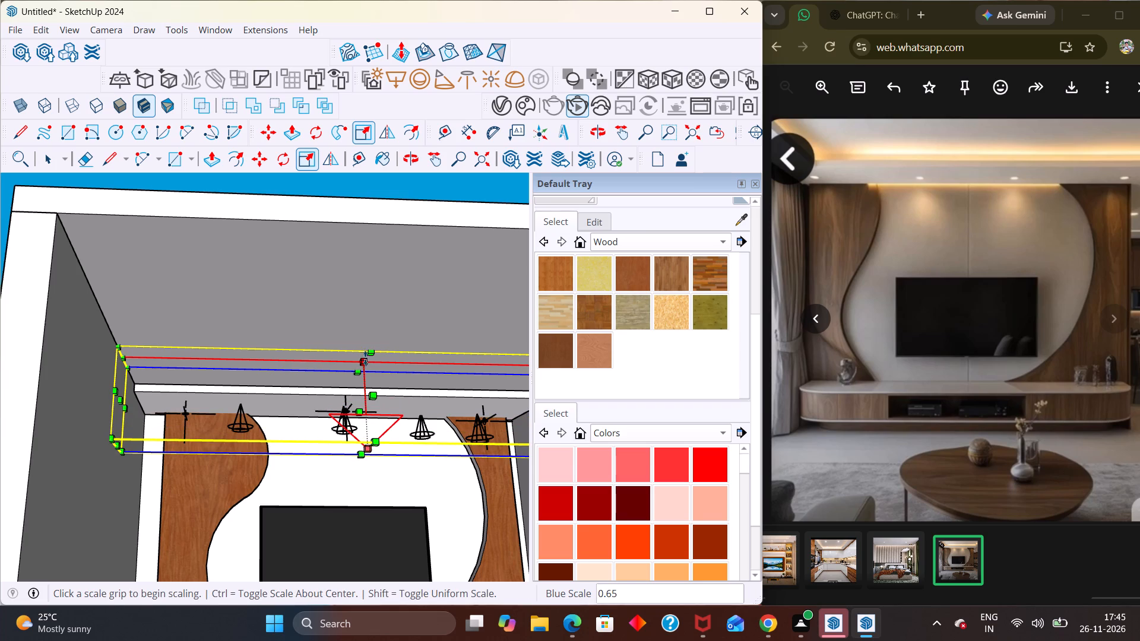
# Scale the rectangle light's depth by about 4.67 towards the room's open front, and extend its rear edge back to the ceiling ledge.
pyautogui.click(375, 352)
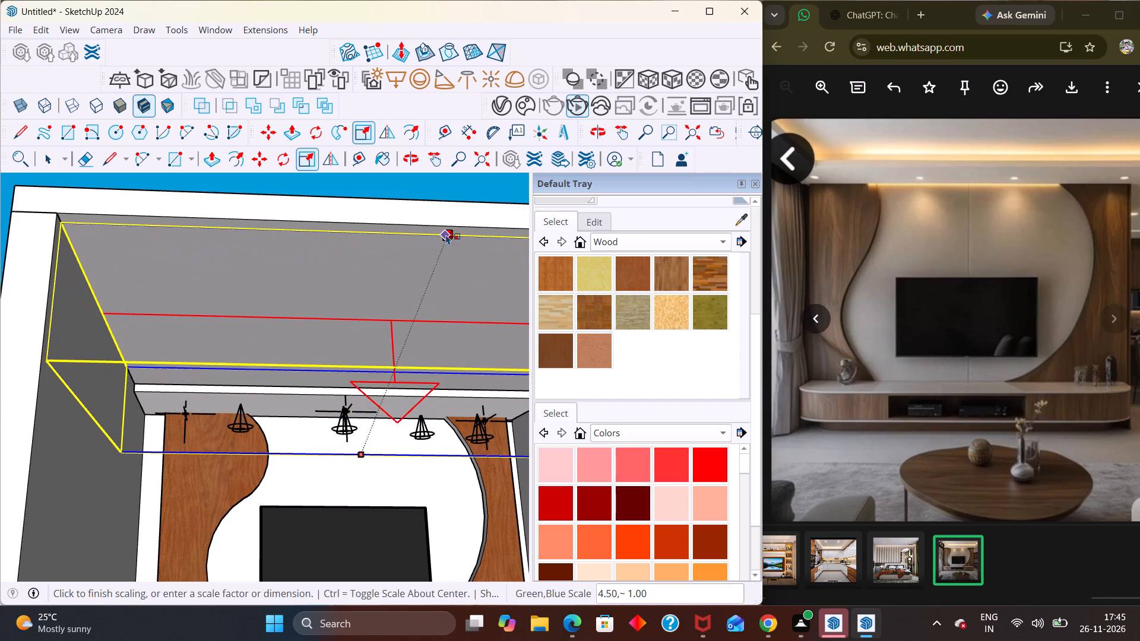
pyautogui.click(450, 229)
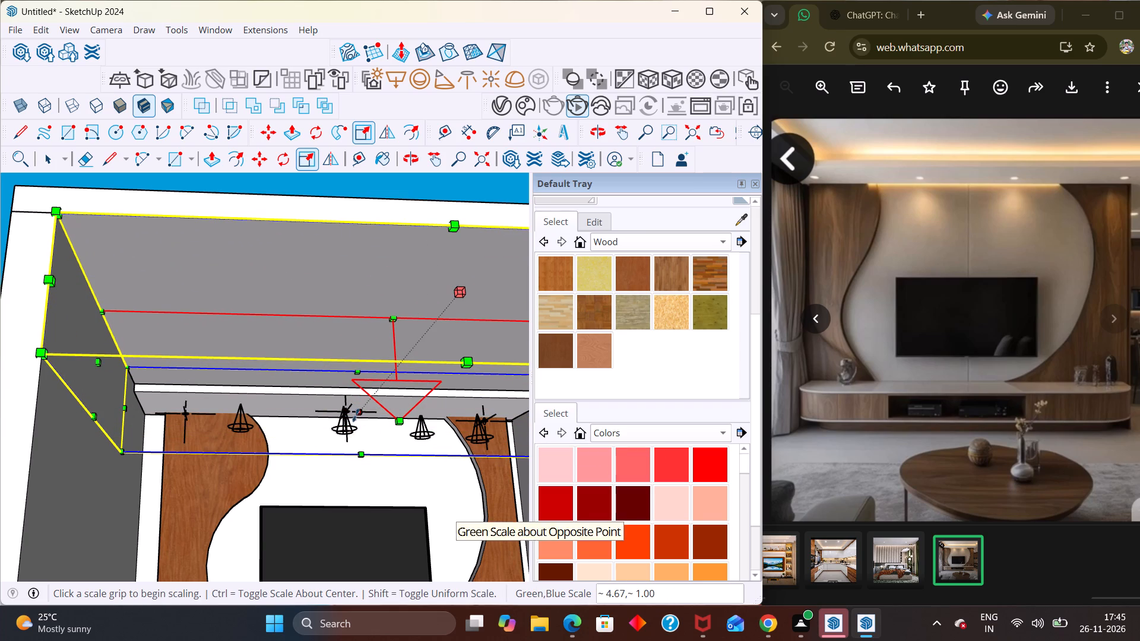
pyautogui.scroll(3, 401, 386)
pyautogui.scroll(-1, 377, 436)
pyautogui.moveTo(375, 458); pyautogui.dragTo(372, 481, button='middle')
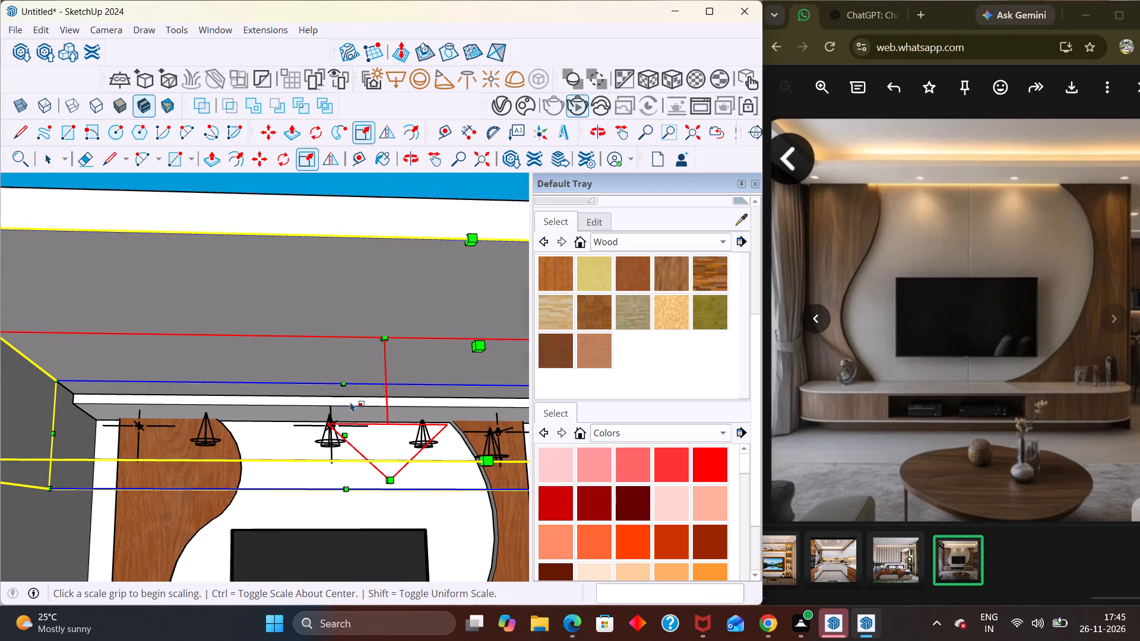
pyautogui.click(345, 379)
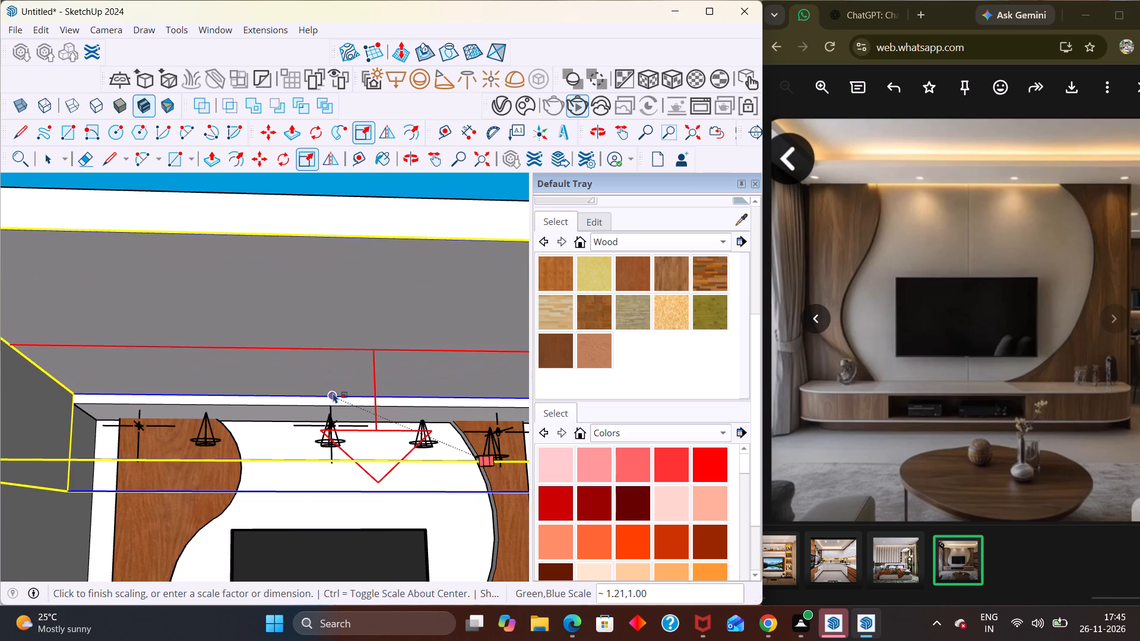
pyautogui.click(332, 399)
# Stretch the rectangle light vertically so its direction arrow extends down over the TV, and deselect it.
pyautogui.scroll(-6, 327, 390)
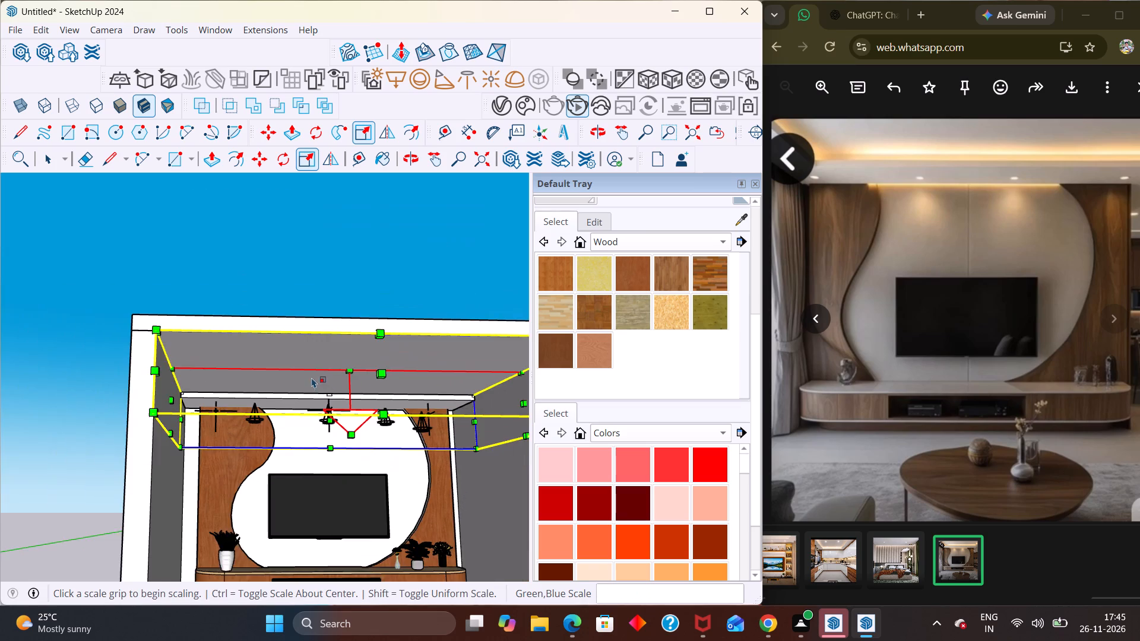
pyautogui.scroll(-1, 312, 377)
pyautogui.scroll(1, 312, 377)
pyautogui.scroll(-2, 312, 377)
pyautogui.click(346, 421)
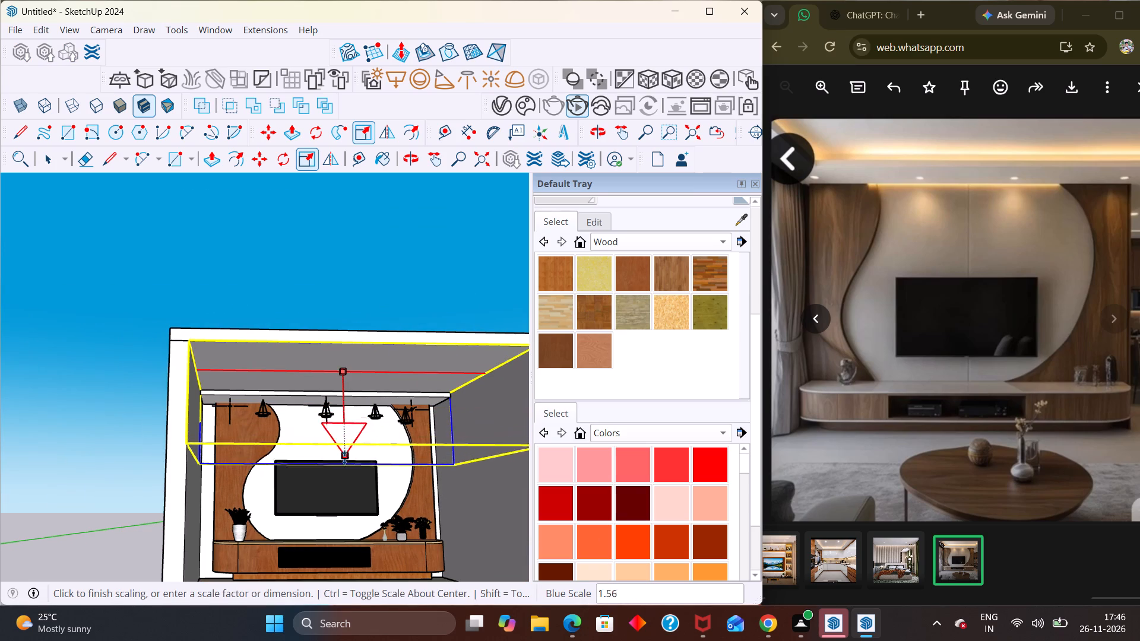
pyautogui.click(342, 497)
pyautogui.scroll(-6, 315, 457)
pyautogui.press('space')
pyautogui.click(390, 363)
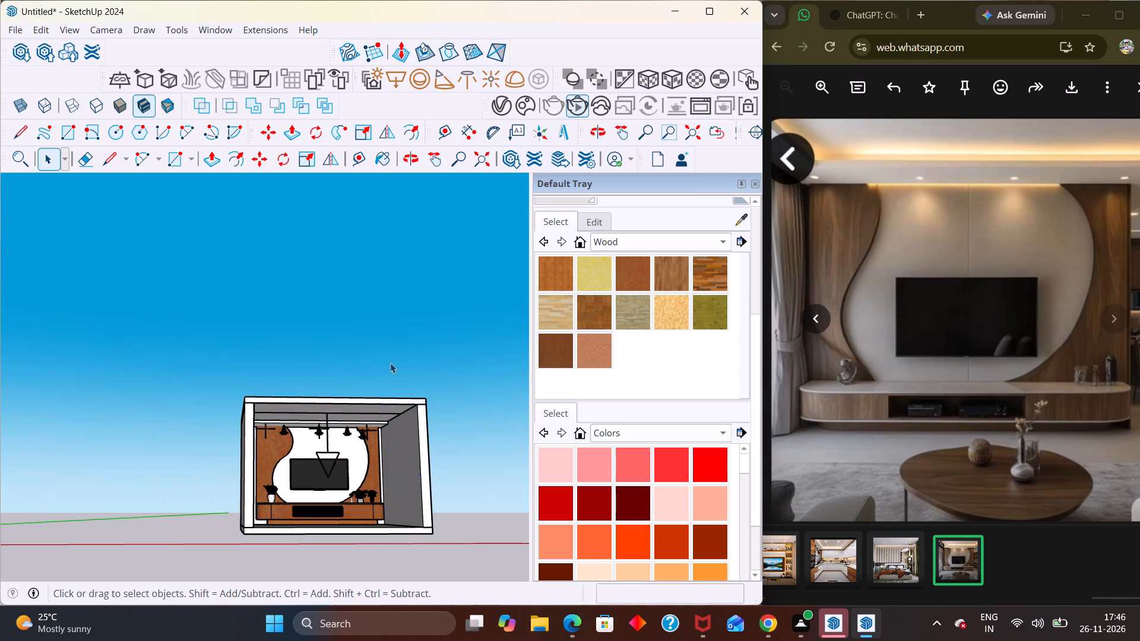
# Run an interactive V-Ray render of the room, examine the ceiling and TV wall lighting, and close it.
pyautogui.scroll(3, 357, 455)
pyautogui.moveTo(334, 469); pyautogui.dragTo(313, 484, button='middle')
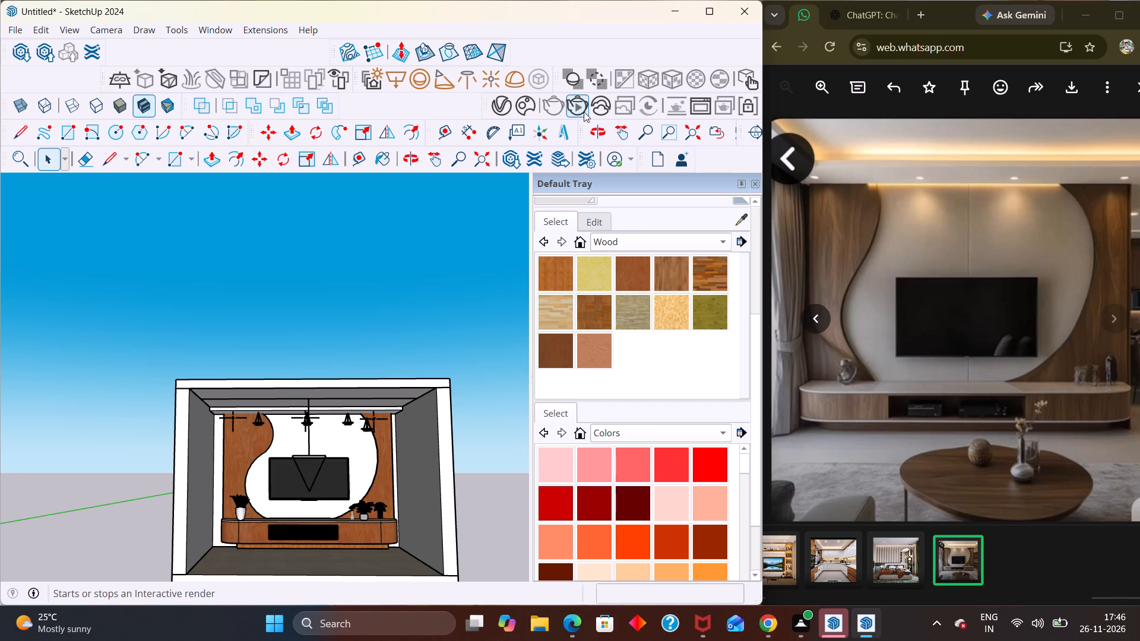
pyautogui.click(580, 111)
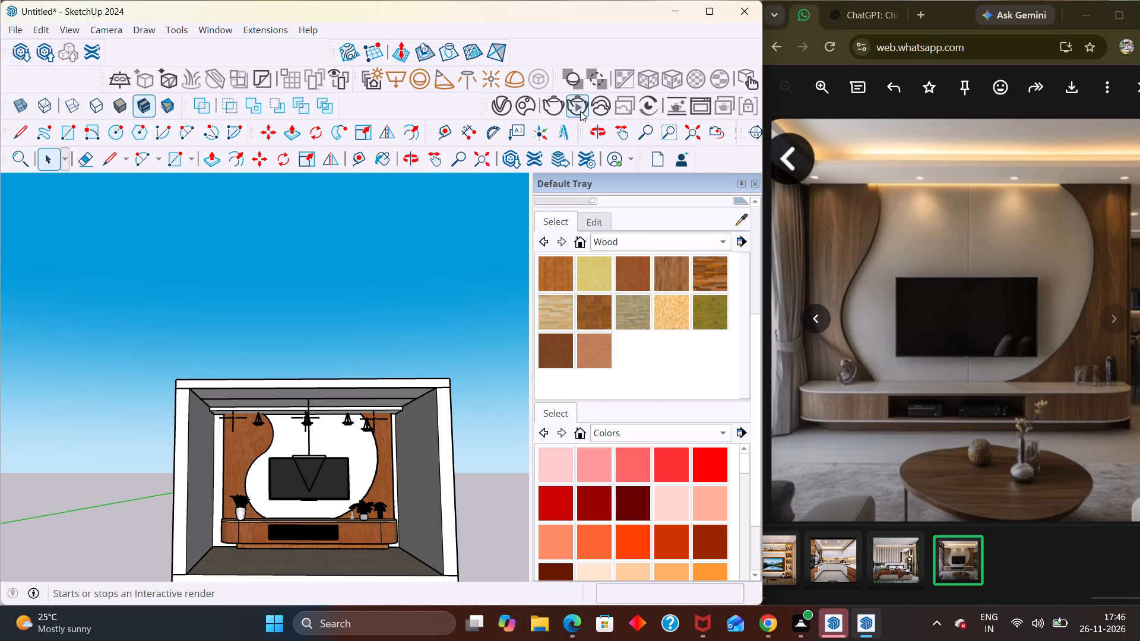
pyautogui.click(580, 111)
pyautogui.click(580, 111)
pyautogui.scroll(-4, 521, 230)
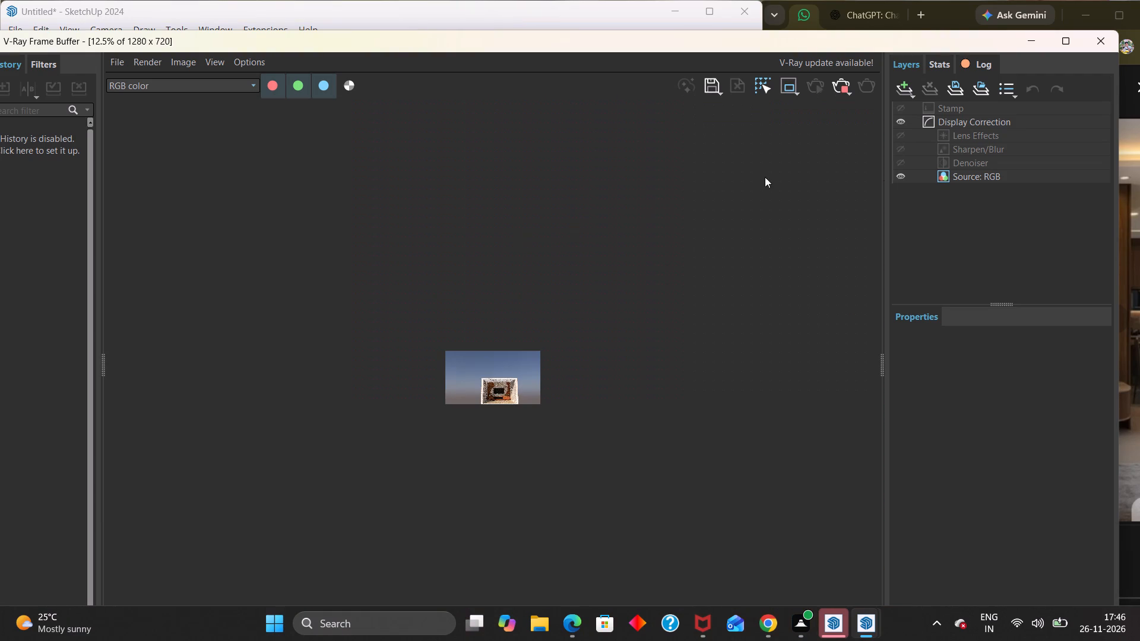
pyautogui.scroll(4, 555, 366)
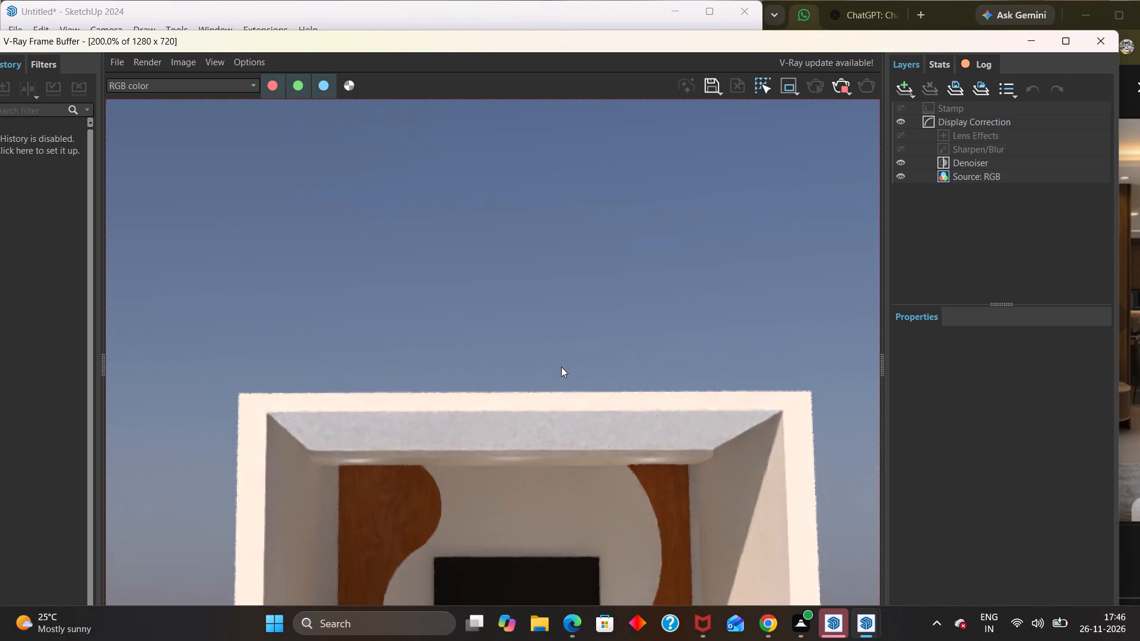
pyautogui.scroll(-2, 565, 374)
pyautogui.click(1100, 42)
# Frame the room's open front closer to the TV wall, render it with V-Ray, and close the render.
pyautogui.scroll(-2, 441, 423)
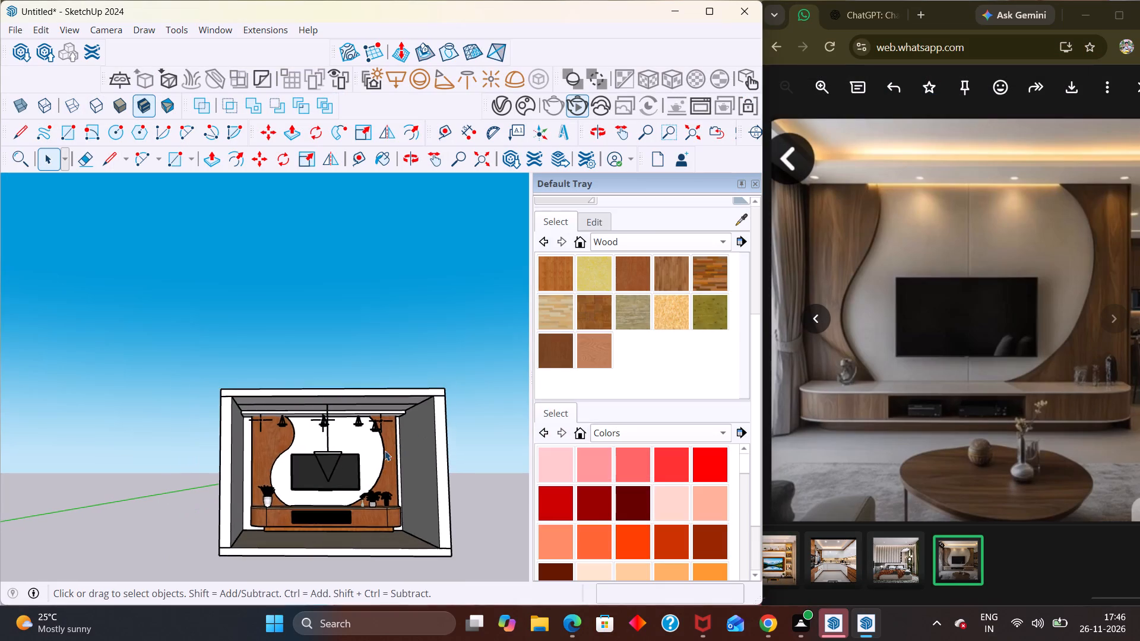
pyautogui.scroll(-7, 392, 453)
pyautogui.moveTo(340, 519); pyautogui.dragTo(340, 564, button='middle')
pyautogui.scroll(7, 340, 564)
pyautogui.scroll(1, 375, 471)
pyautogui.moveTo(356, 477); pyautogui.dragTo(340, 475, button='middle')
pyautogui.scroll(-6, 303, 483)
pyautogui.moveTo(458, 411); pyautogui.dragTo(493, 416, button='middle')
pyautogui.scroll(9, 441, 430)
pyautogui.moveTo(324, 450); pyautogui.dragTo(305, 408, button='middle')
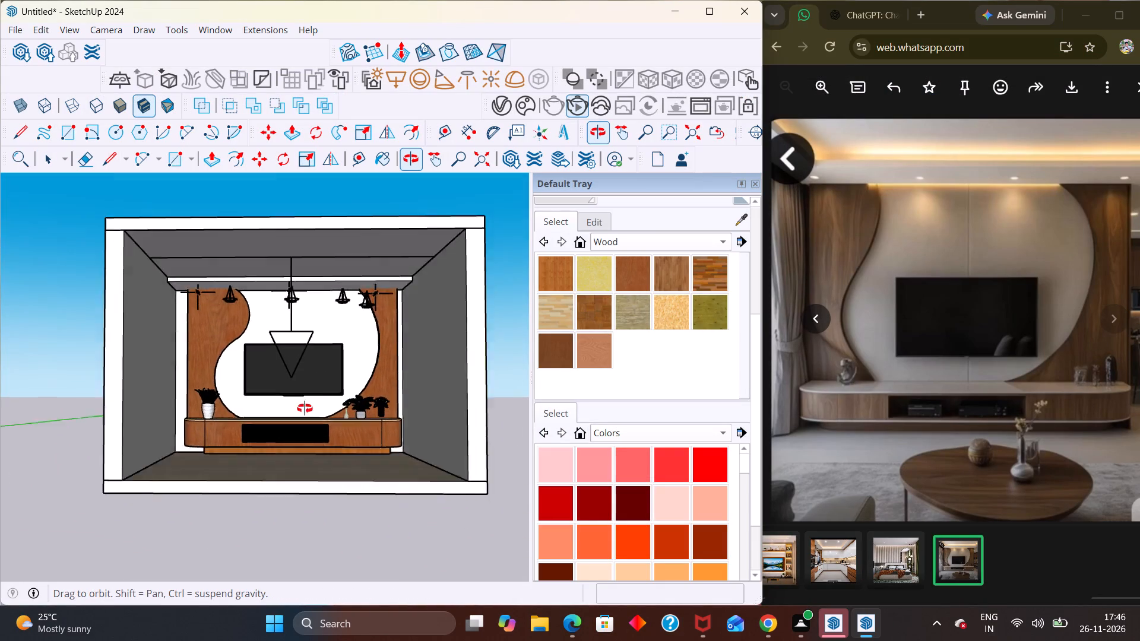
pyautogui.moveTo(305, 408); pyautogui.dragTo(326, 392, button='middle')
pyautogui.scroll(2, 308, 396)
pyautogui.moveTo(336, 391); pyautogui.dragTo(342, 406, button='middle')
pyautogui.moveTo(335, 409); pyautogui.dragTo(334, 424, button='middle')
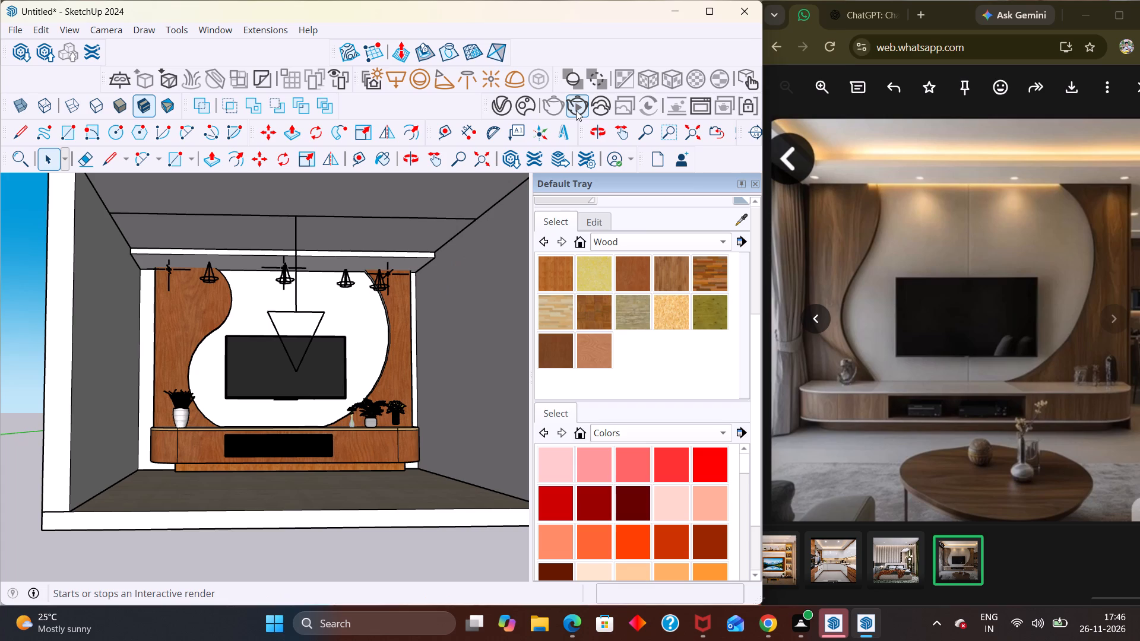
pyautogui.click(576, 110)
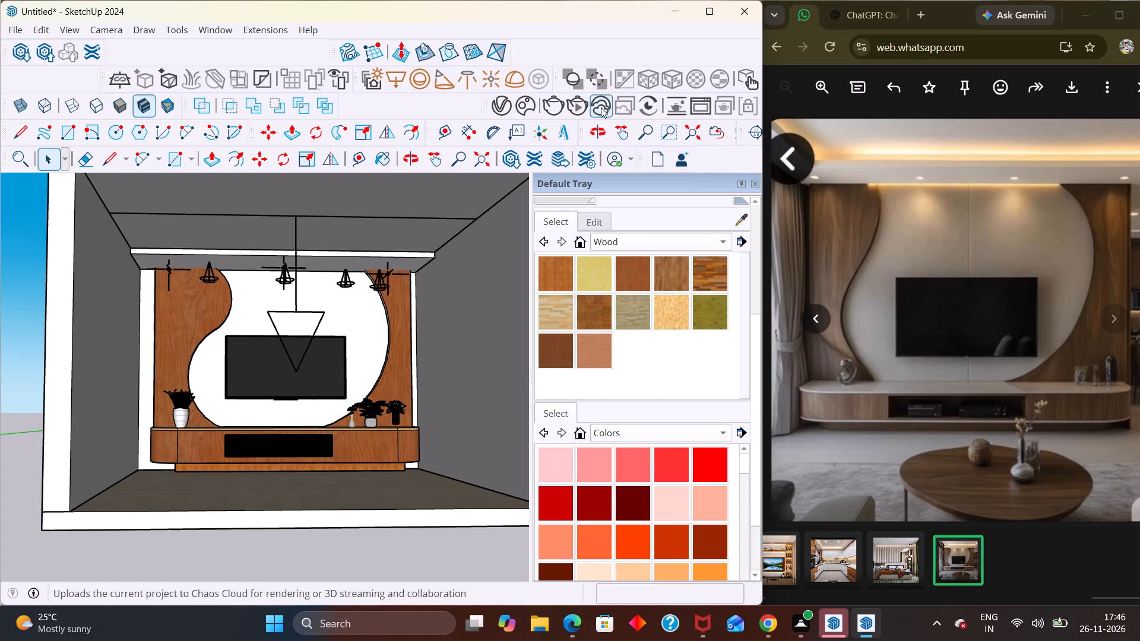
pyautogui.click(555, 104)
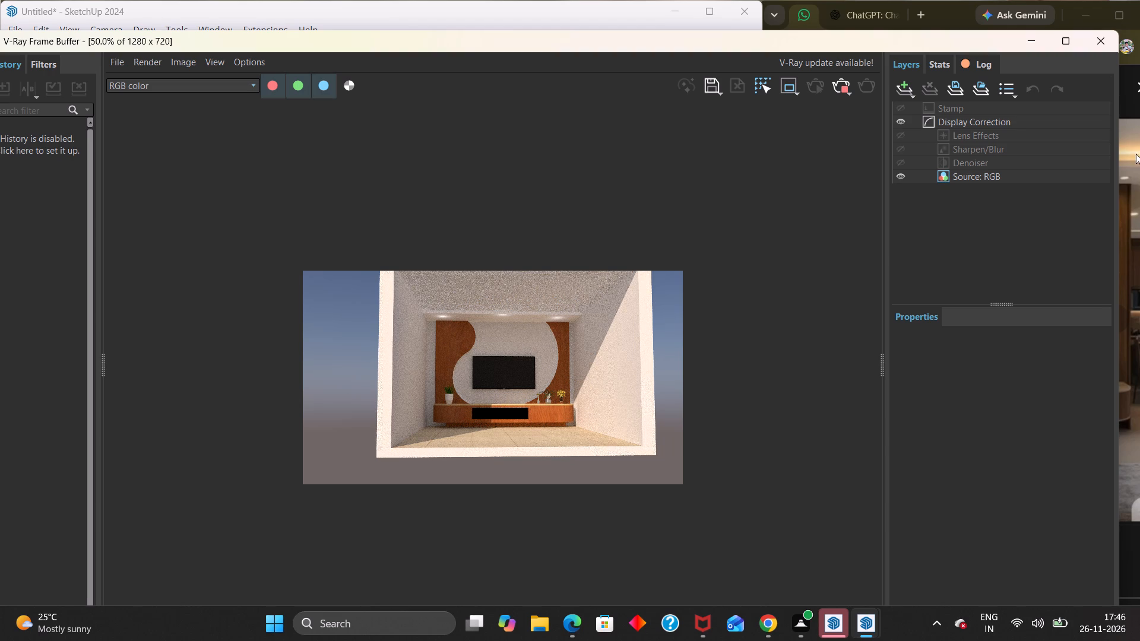
pyautogui.click(1104, 34)
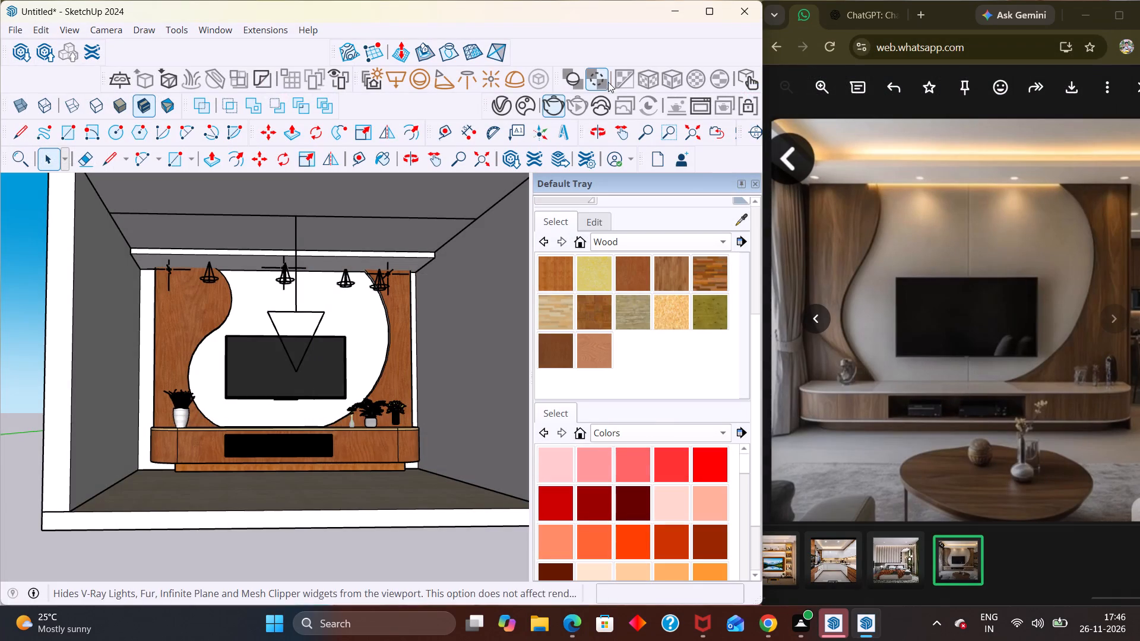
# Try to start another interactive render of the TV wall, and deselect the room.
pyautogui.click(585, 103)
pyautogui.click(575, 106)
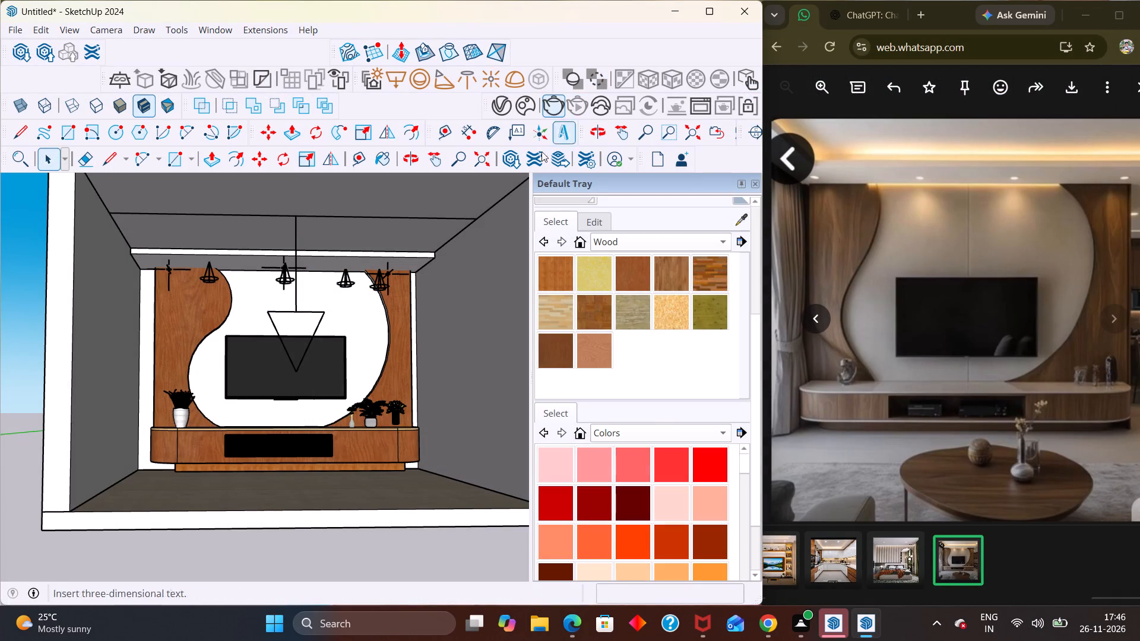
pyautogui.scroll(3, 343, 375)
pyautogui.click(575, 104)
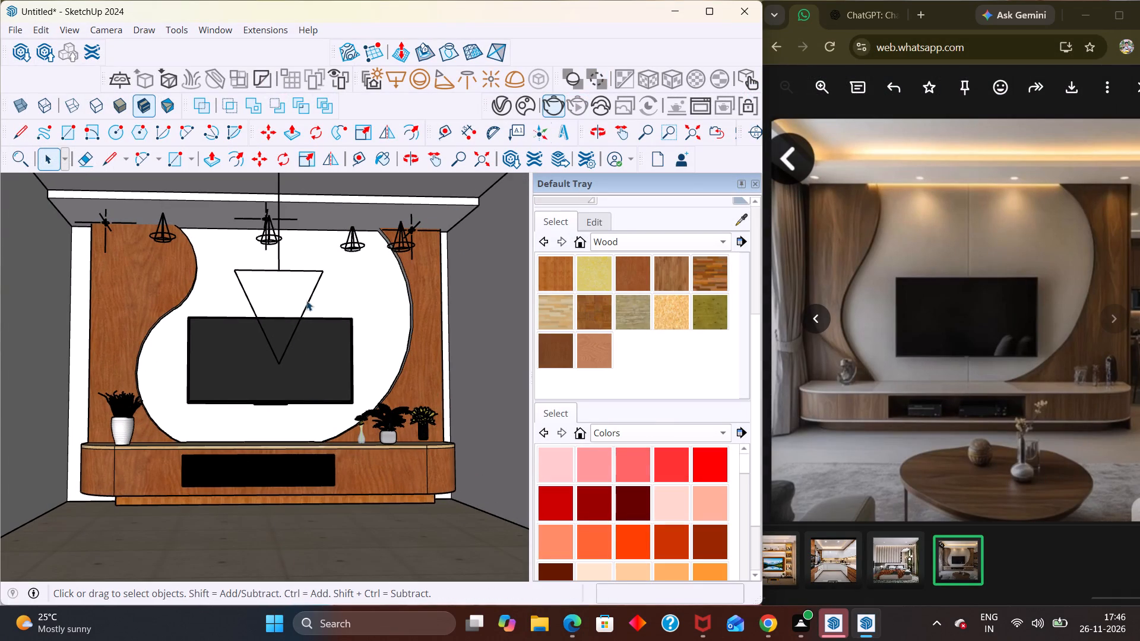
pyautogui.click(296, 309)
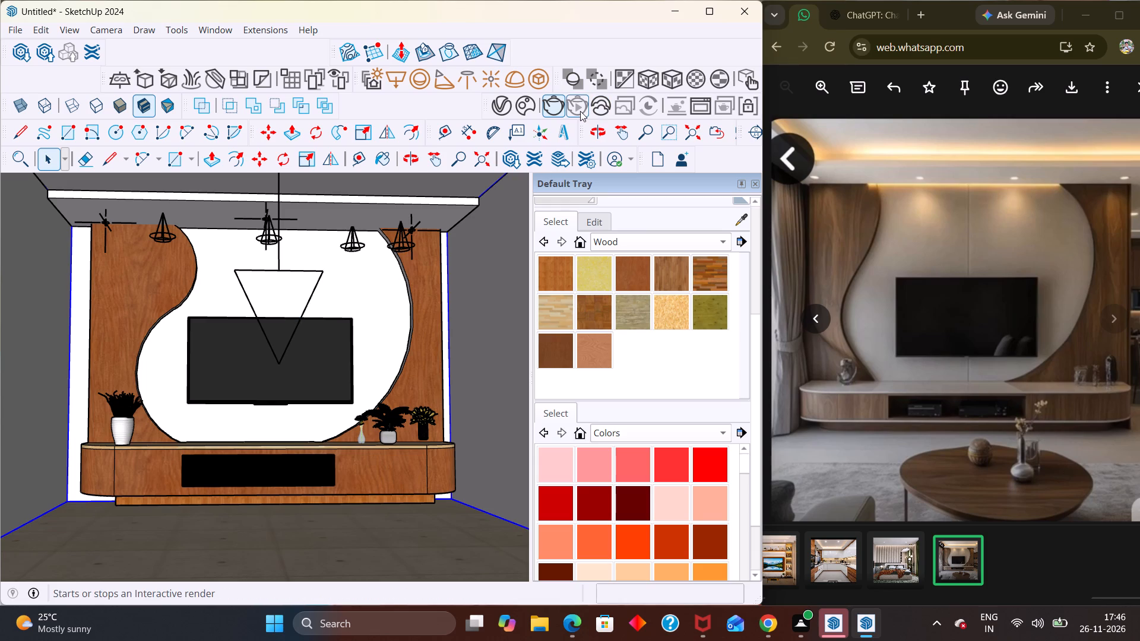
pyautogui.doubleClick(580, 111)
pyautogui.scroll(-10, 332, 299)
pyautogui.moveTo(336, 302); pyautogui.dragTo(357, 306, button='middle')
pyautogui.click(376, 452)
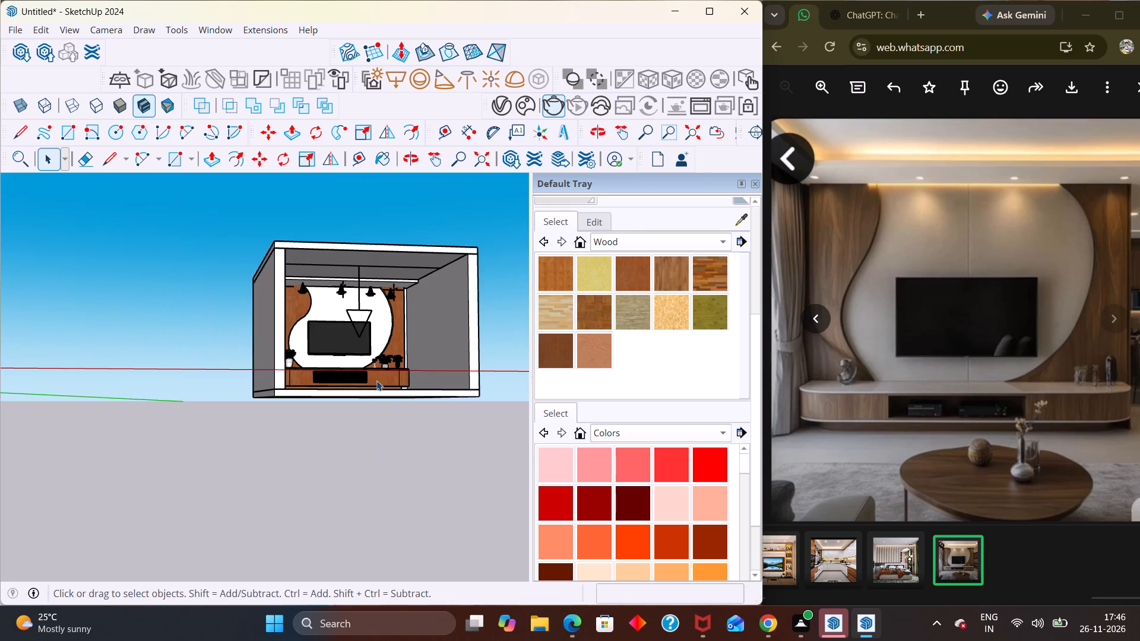
# Delete the large ceiling rectangle light whose direction arrow hangs in front of the TV.
pyautogui.scroll(8, 407, 315)
pyautogui.moveTo(344, 373); pyautogui.dragTo(280, 472, button='middle')
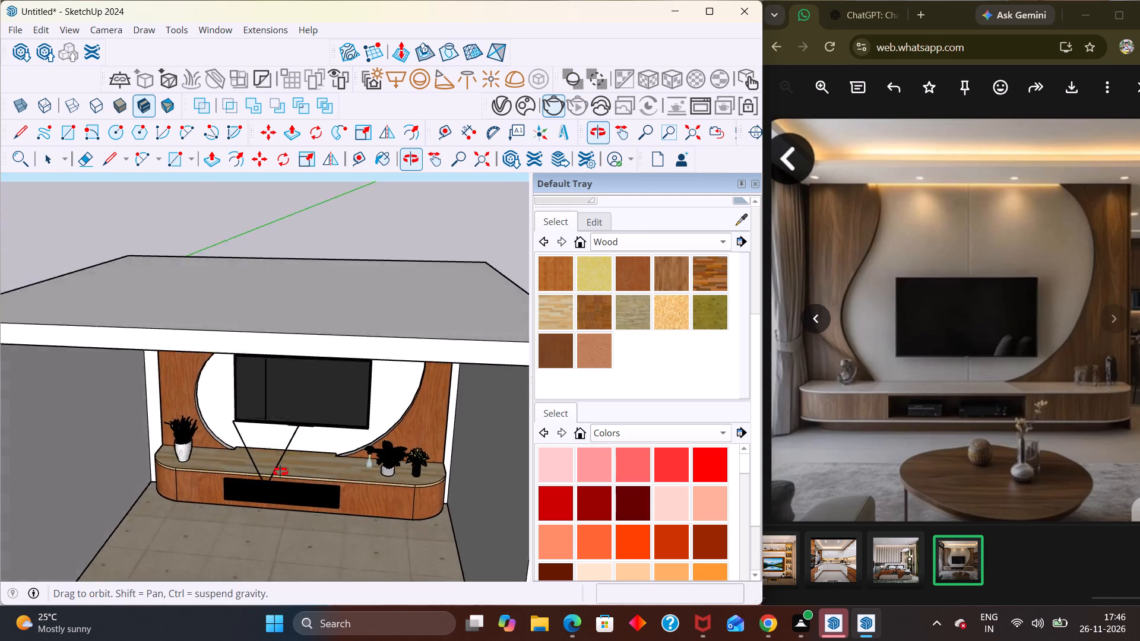
pyautogui.moveTo(280, 472); pyautogui.dragTo(303, 472, button='middle')
pyautogui.scroll(-1, 290, 484)
pyautogui.scroll(-5, 323, 429)
pyautogui.moveTo(312, 550); pyautogui.dragTo(330, 357, button='middle')
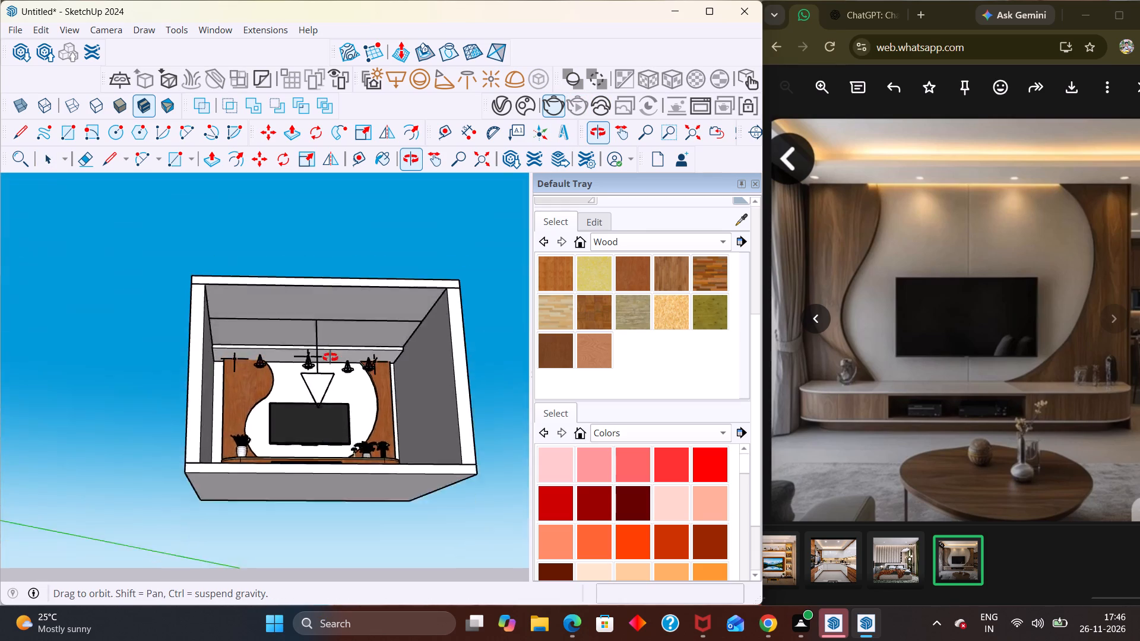
pyautogui.moveTo(330, 357); pyautogui.dragTo(334, 295, button='middle')
pyautogui.scroll(6, 334, 295)
pyautogui.moveTo(303, 362); pyautogui.dragTo(293, 449, button='middle')
pyautogui.scroll(1, 293, 449)
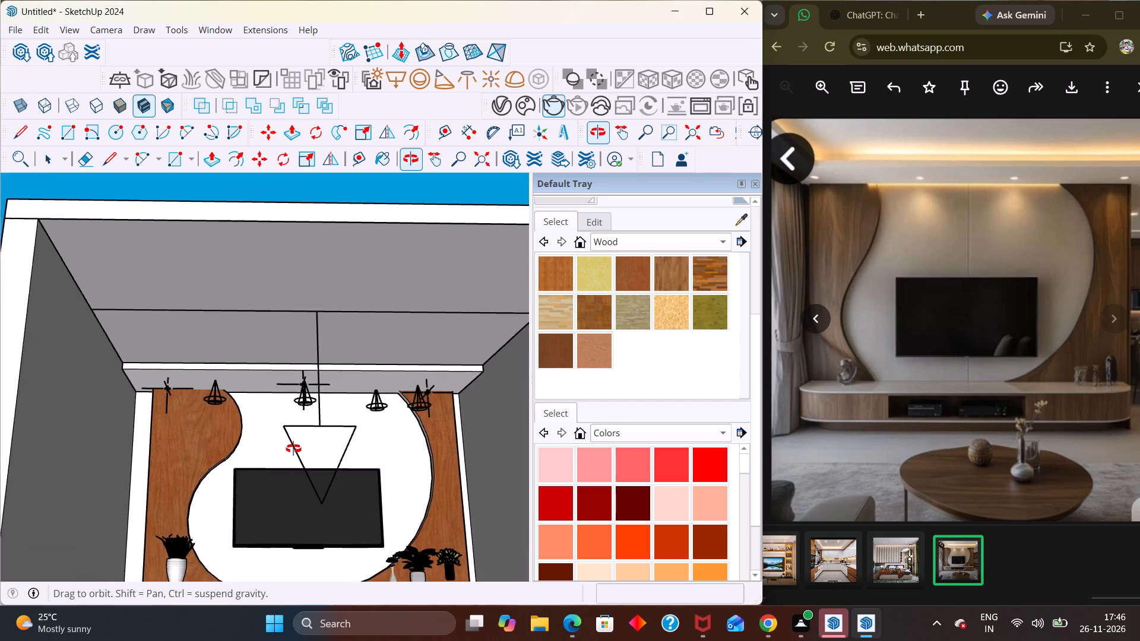
pyautogui.scroll(3, 293, 449)
pyautogui.moveTo(293, 449); pyautogui.dragTo(295, 449, button='middle')
pyautogui.scroll(-6, 299, 445)
pyautogui.scroll(1, 299, 445)
pyautogui.scroll(-3, 300, 435)
pyautogui.click(308, 428)
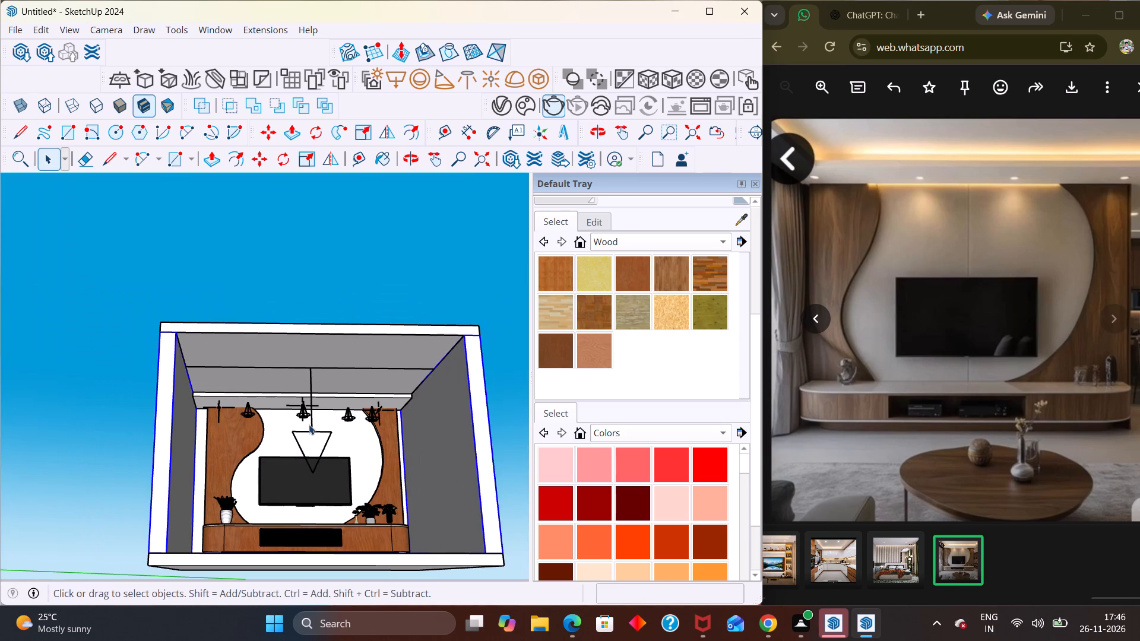
pyautogui.click(306, 431)
pyautogui.press('Delete')
# Examine the room's ceiling ledge, remaining lights and side walls from the front and both sides.
pyautogui.scroll(-2, 296, 420)
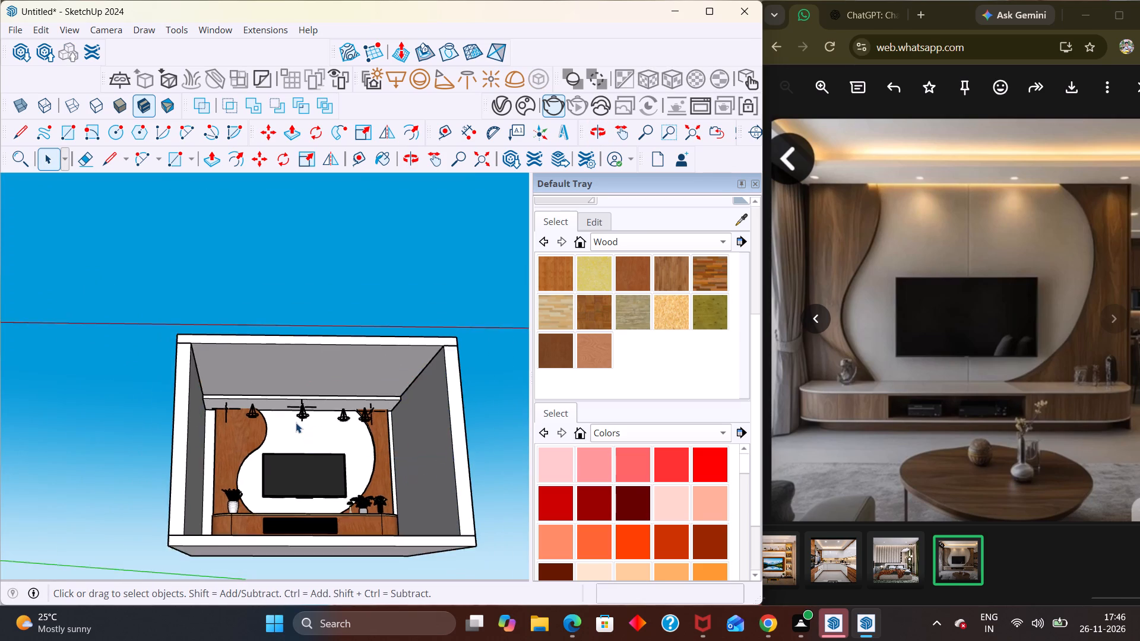
pyautogui.scroll(-3, 296, 423)
pyautogui.click(305, 508)
pyautogui.moveTo(285, 524); pyautogui.dragTo(278, 550, button='middle')
pyautogui.scroll(1, 278, 555)
pyautogui.click(286, 559)
pyautogui.moveTo(347, 508); pyautogui.dragTo(351, 491, button='middle')
pyautogui.scroll(3, 349, 507)
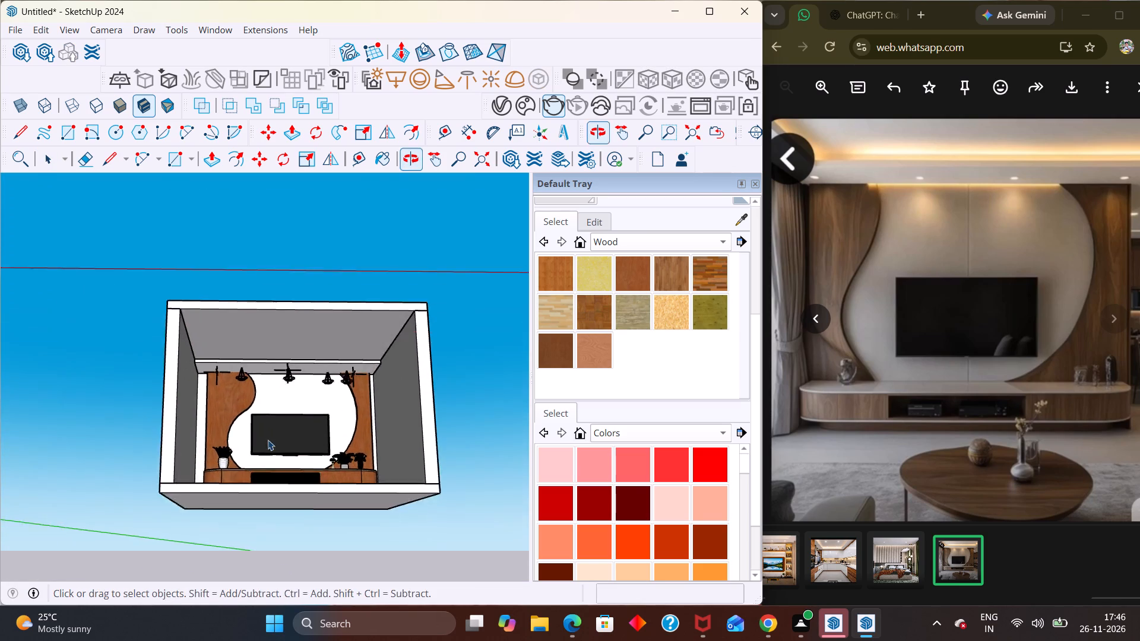
pyautogui.scroll(4, 268, 440)
pyautogui.moveTo(289, 379); pyautogui.dragTo(275, 420, button='middle')
pyautogui.scroll(3, 275, 424)
pyautogui.moveTo(272, 416); pyautogui.dragTo(186, 450, button='middle')
pyautogui.scroll(1, 270, 421)
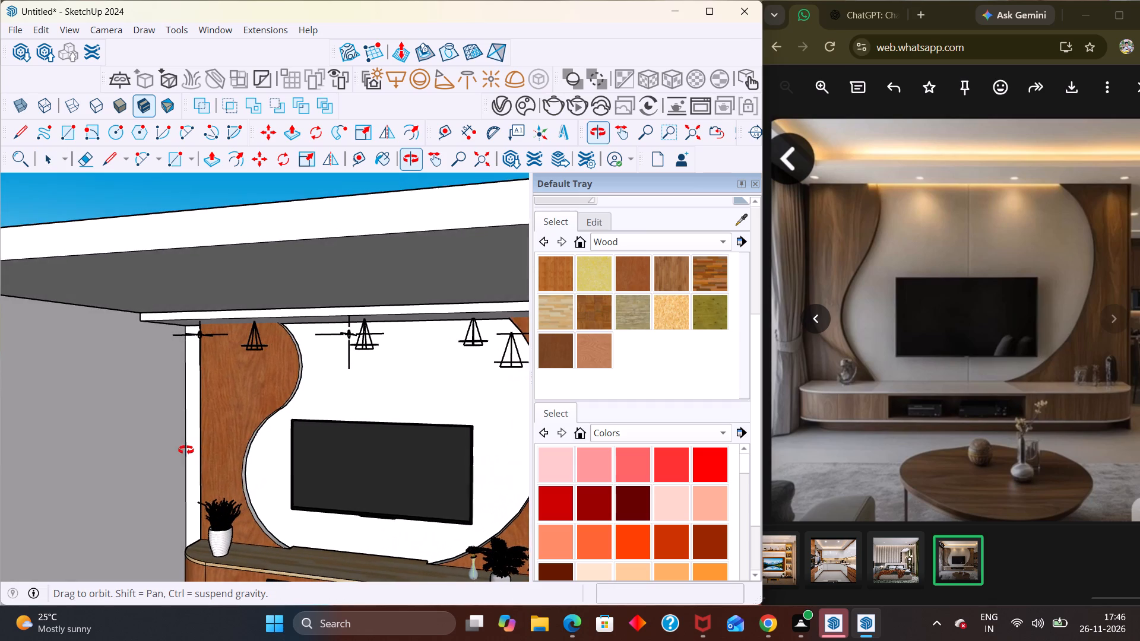
pyautogui.moveTo(186, 450); pyautogui.dragTo(350, 471, button='middle')
pyautogui.moveTo(349, 471); pyautogui.dragTo(394, 464, button='middle')
pyautogui.moveTo(335, 457); pyautogui.dragTo(302, 458, button='middle')
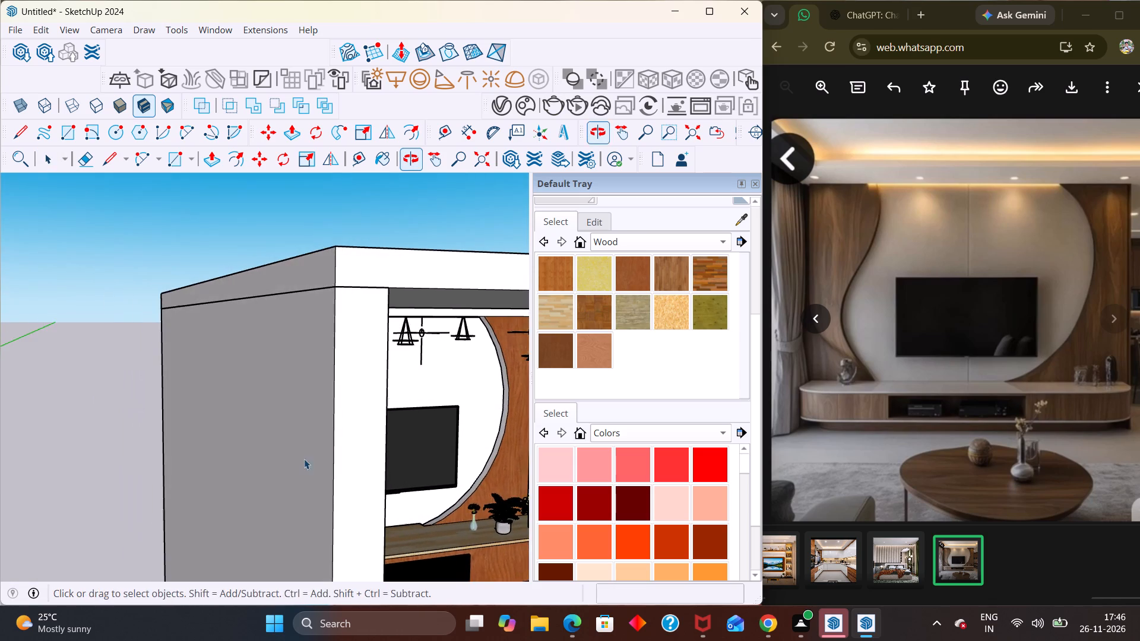
pyautogui.moveTo(353, 456); pyautogui.dragTo(283, 472, button='middle')
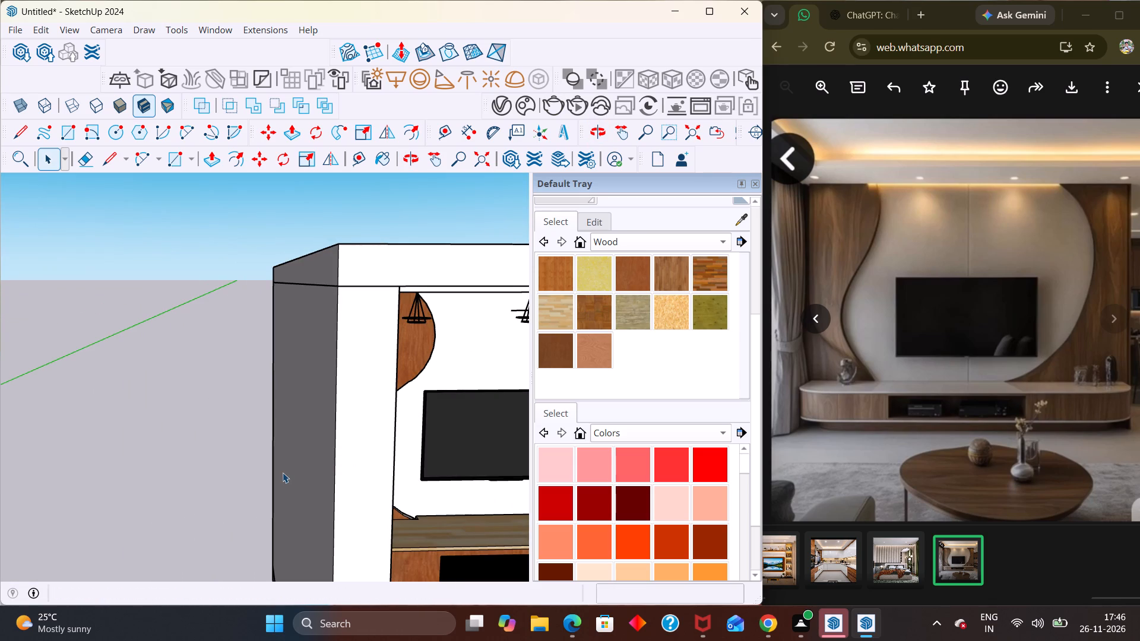
pyautogui.scroll(-3, 258, 469)
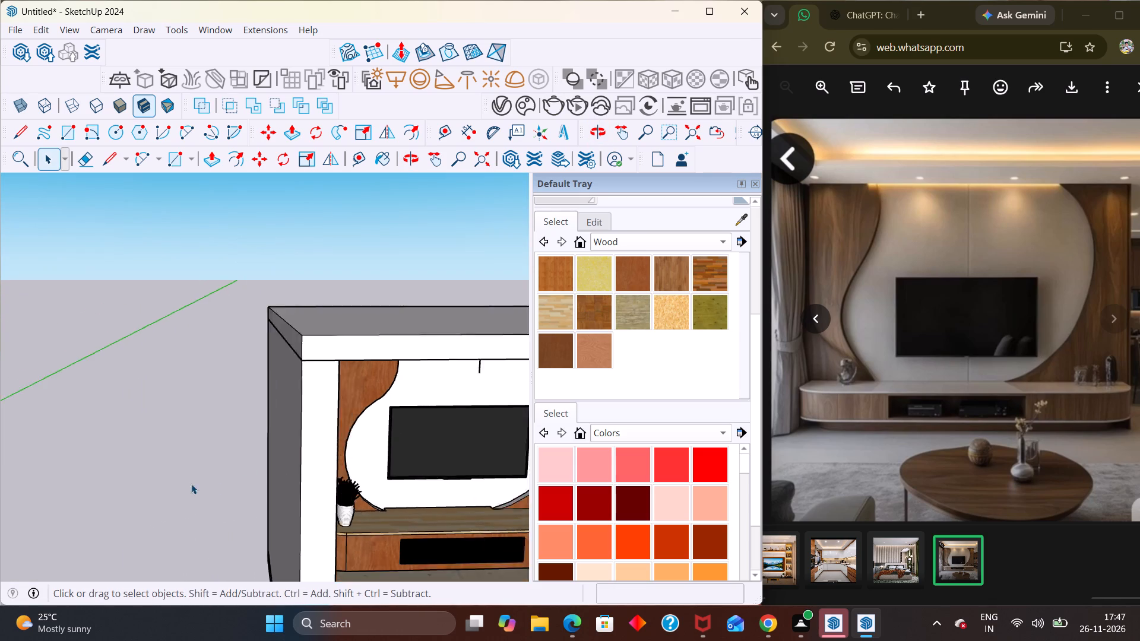
pyautogui.scroll(1, 189, 484)
pyautogui.scroll(-14, 155, 467)
pyautogui.moveTo(265, 502); pyautogui.dragTo(285, 388, button='middle')
pyautogui.scroll(3, 285, 411)
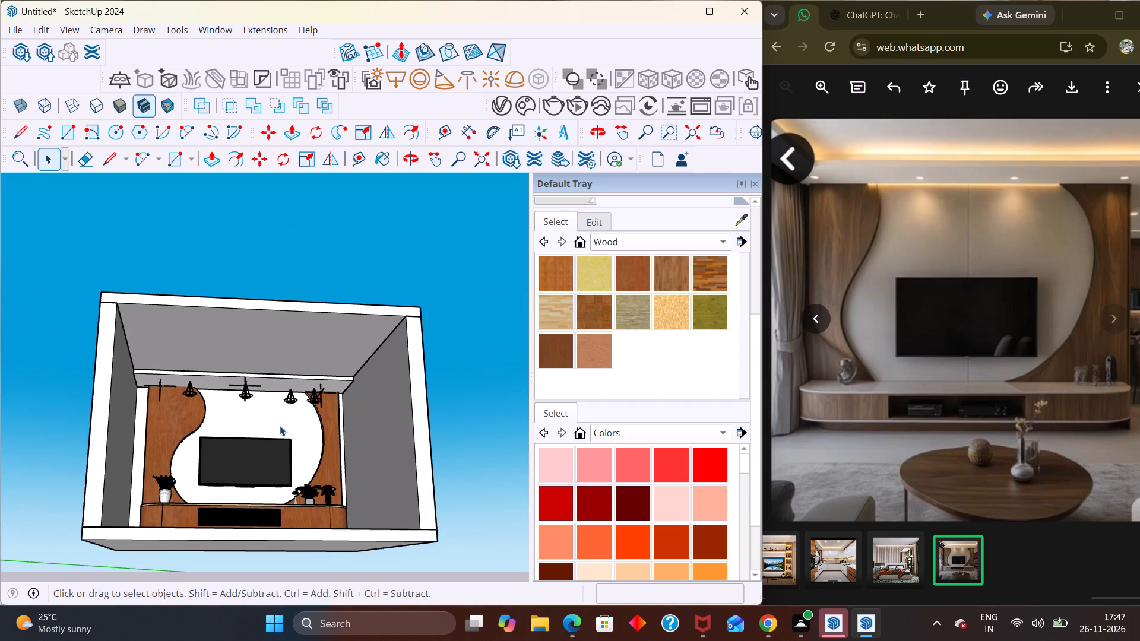
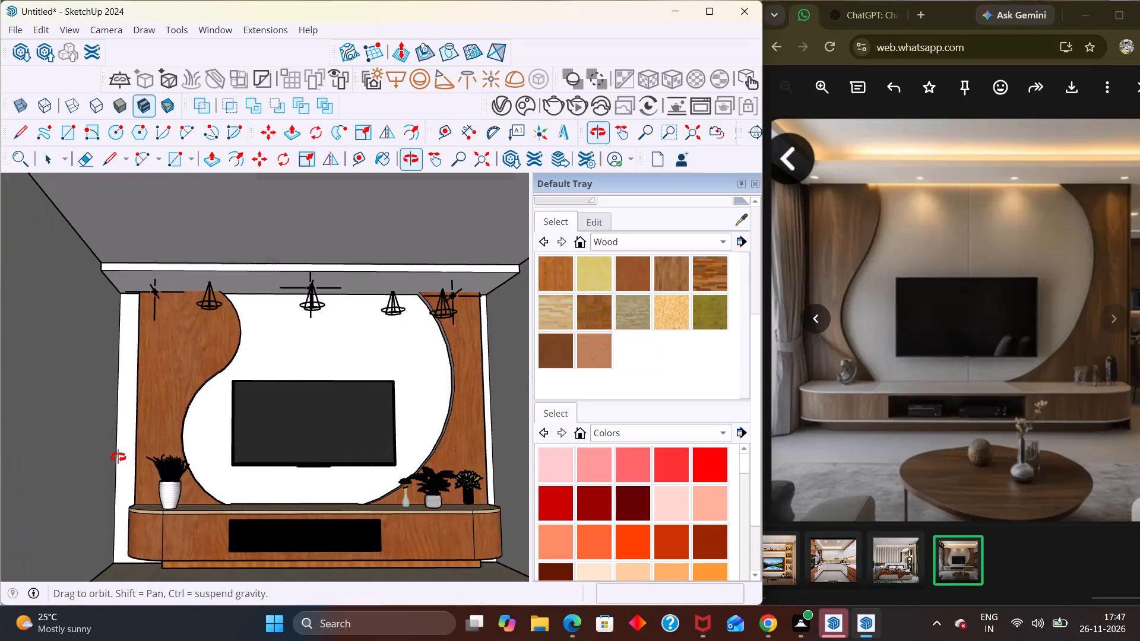
# Examine the TV wall, console and ceiling lights from the front and from a closer angled view.
pyautogui.moveTo(217, 481); pyautogui.dragTo(223, 510, button='middle')
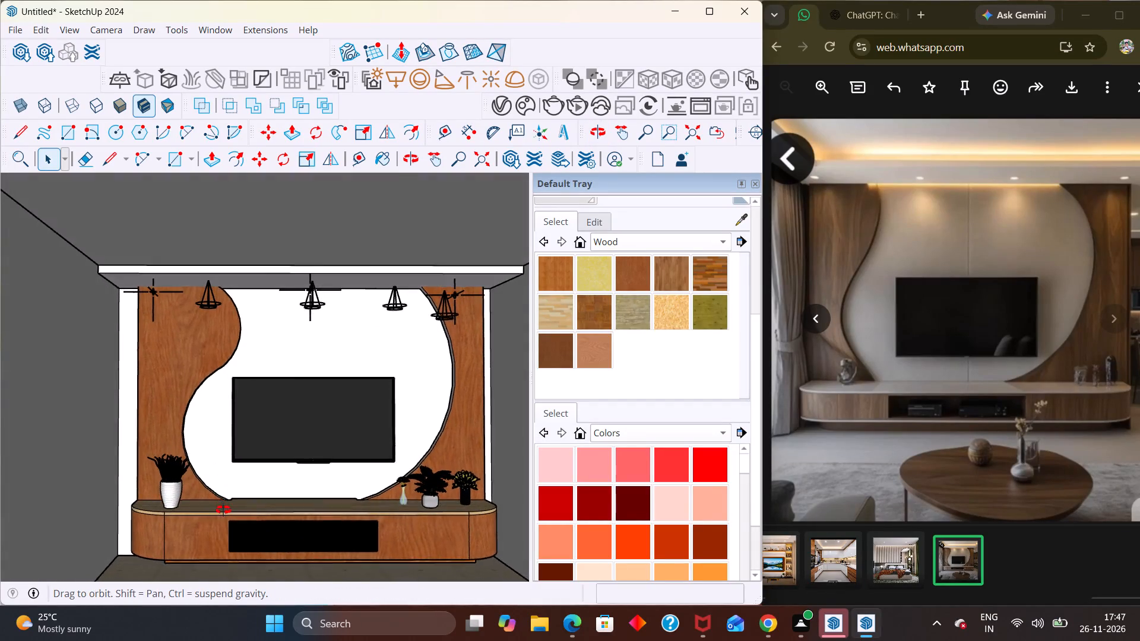
pyautogui.moveTo(223, 510); pyautogui.dragTo(248, 526, button='middle')
pyautogui.scroll(3, 232, 518)
pyautogui.scroll(-2, 245, 529)
pyautogui.moveTo(197, 532); pyautogui.dragTo(244, 522, button='middle')
pyautogui.scroll(2, 244, 522)
pyautogui.moveTo(244, 522); pyautogui.dragTo(243, 522, button='middle')
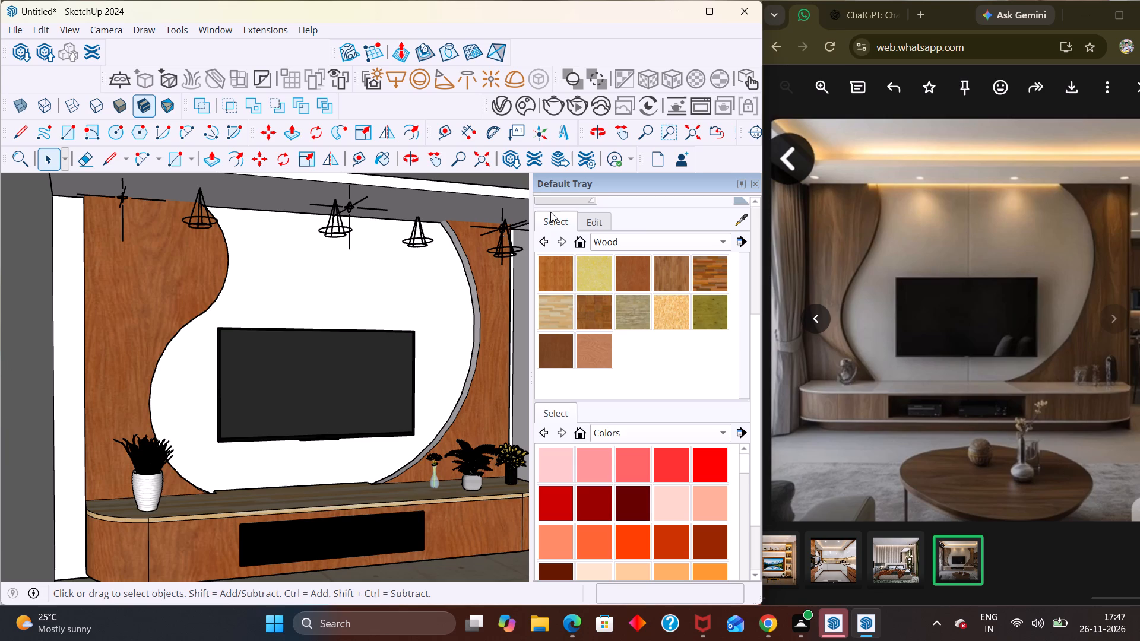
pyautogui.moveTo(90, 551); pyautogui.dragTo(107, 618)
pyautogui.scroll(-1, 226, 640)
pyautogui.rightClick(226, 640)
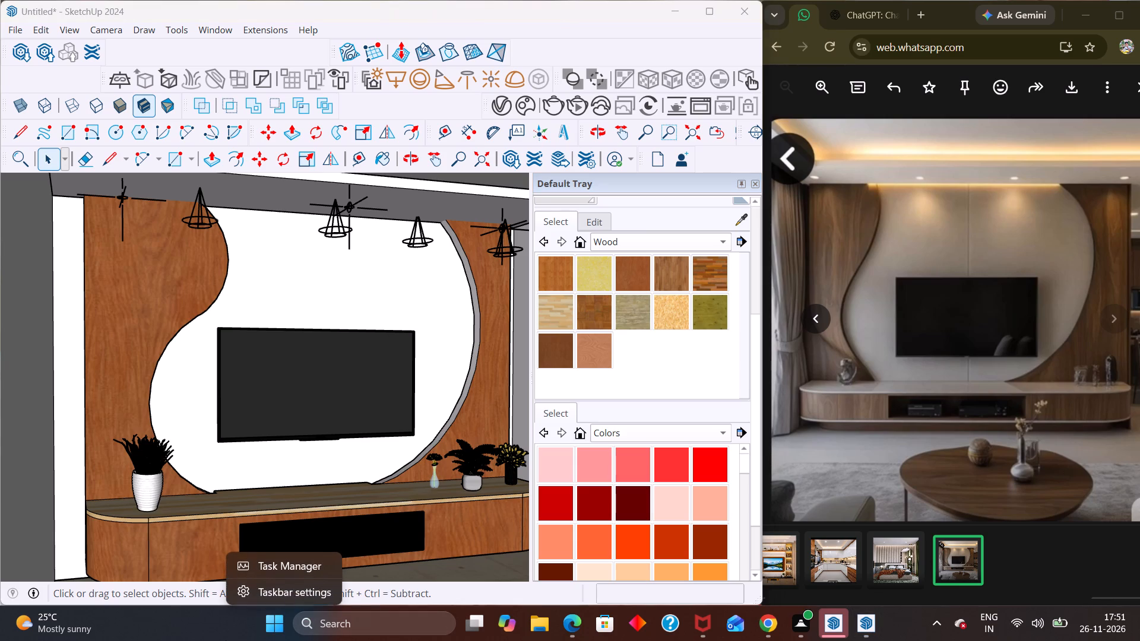
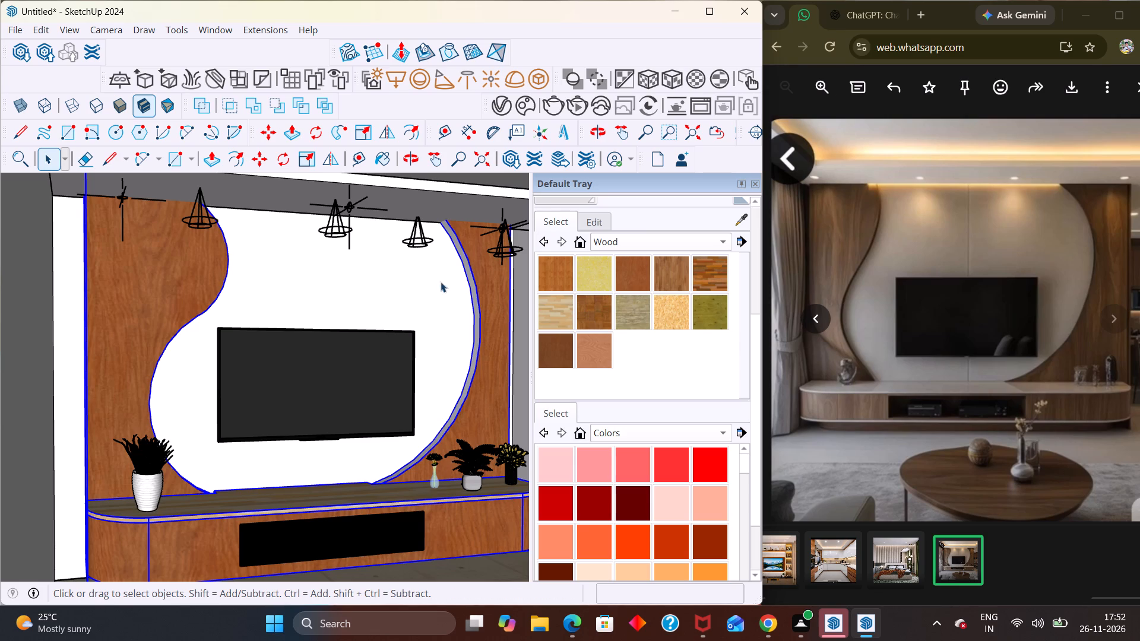
# Examine the whole room enclosure with its TV wall and ceiling lights from the open front, from farther back.
pyautogui.scroll(-4, 432, 302)
pyautogui.moveTo(369, 345); pyautogui.dragTo(256, 346, button='middle')
pyautogui.scroll(3, 261, 349)
pyautogui.moveTo(268, 350); pyautogui.dragTo(272, 358, button='middle')
pyautogui.scroll(-7, 268, 350)
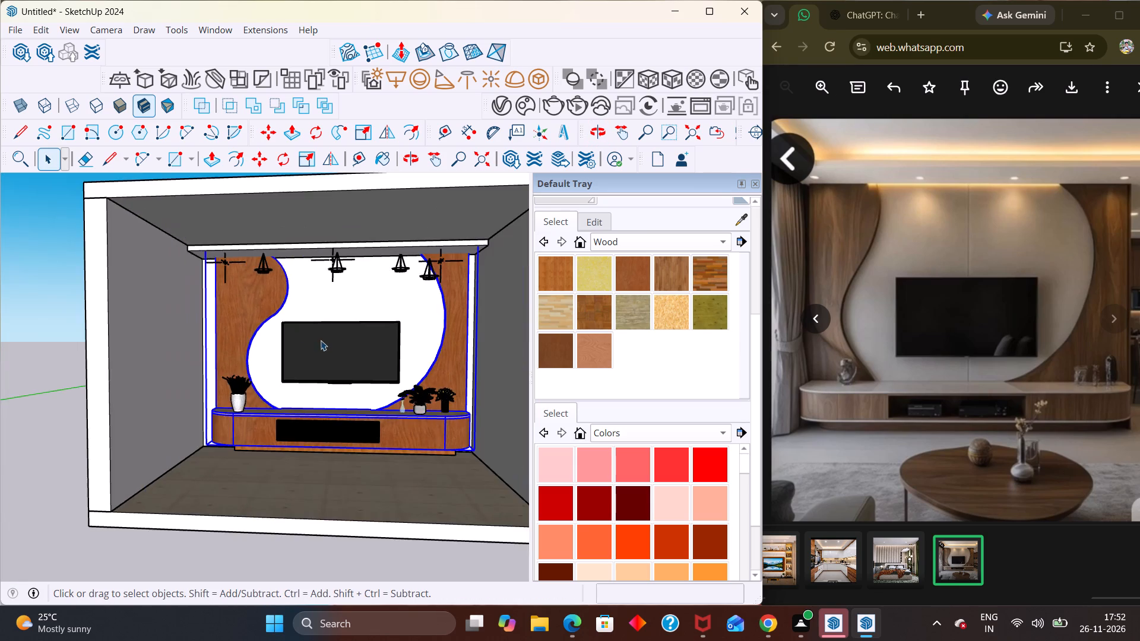
pyautogui.scroll(-6, 321, 340)
pyautogui.moveTo(371, 253); pyautogui.dragTo(381, 250, button='middle')
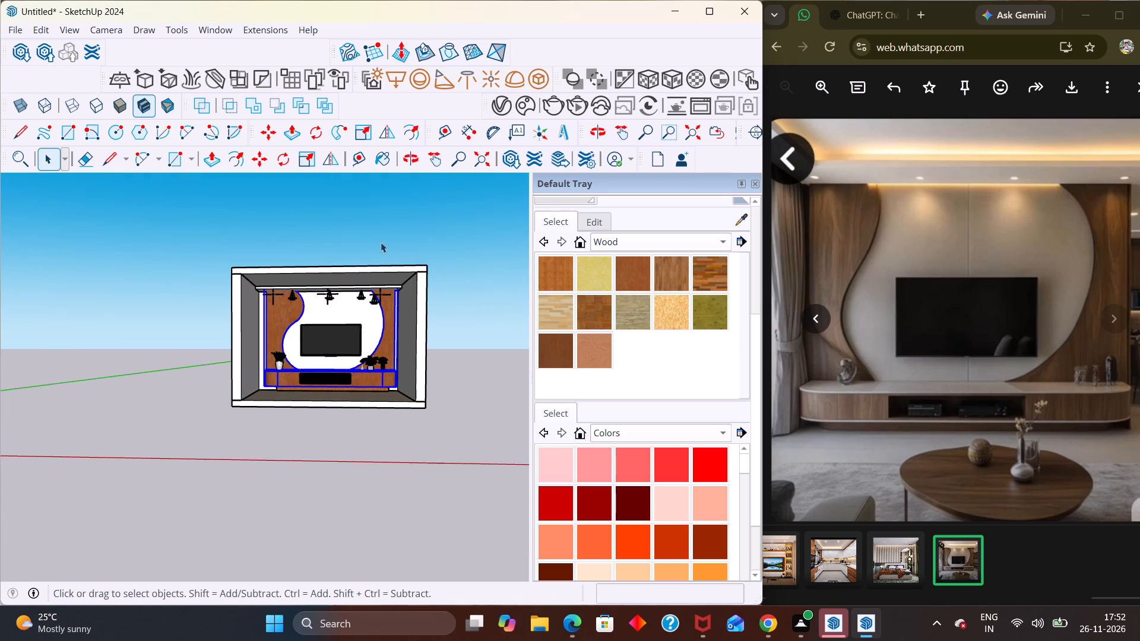
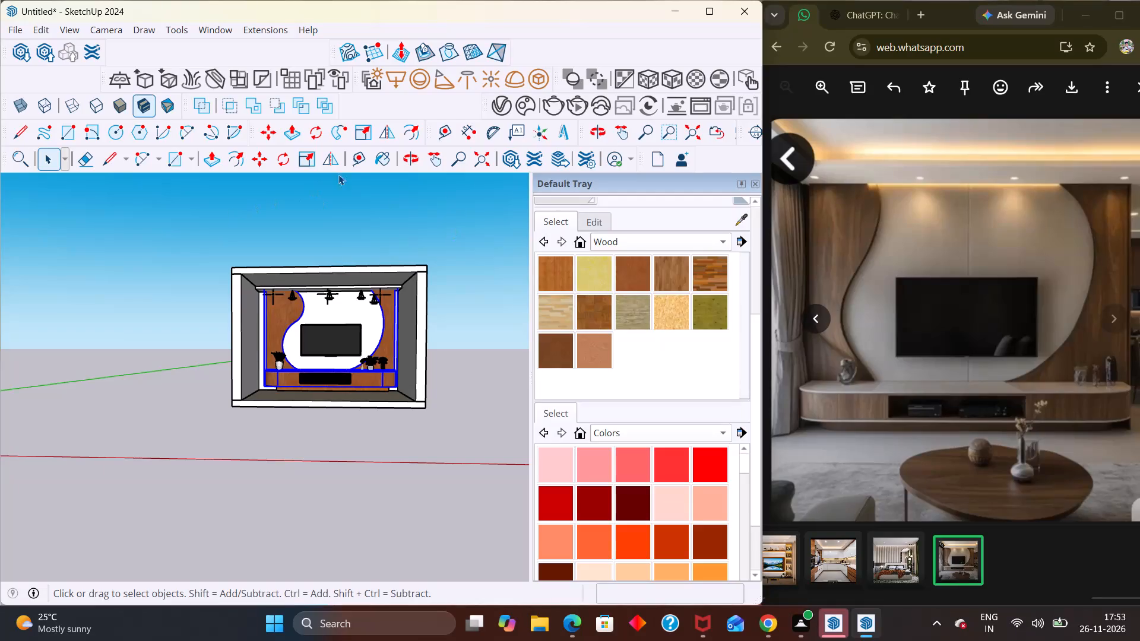
# Clear the selection on the TV wall panels and cabinet.
pyautogui.scroll(1, 367, 255)
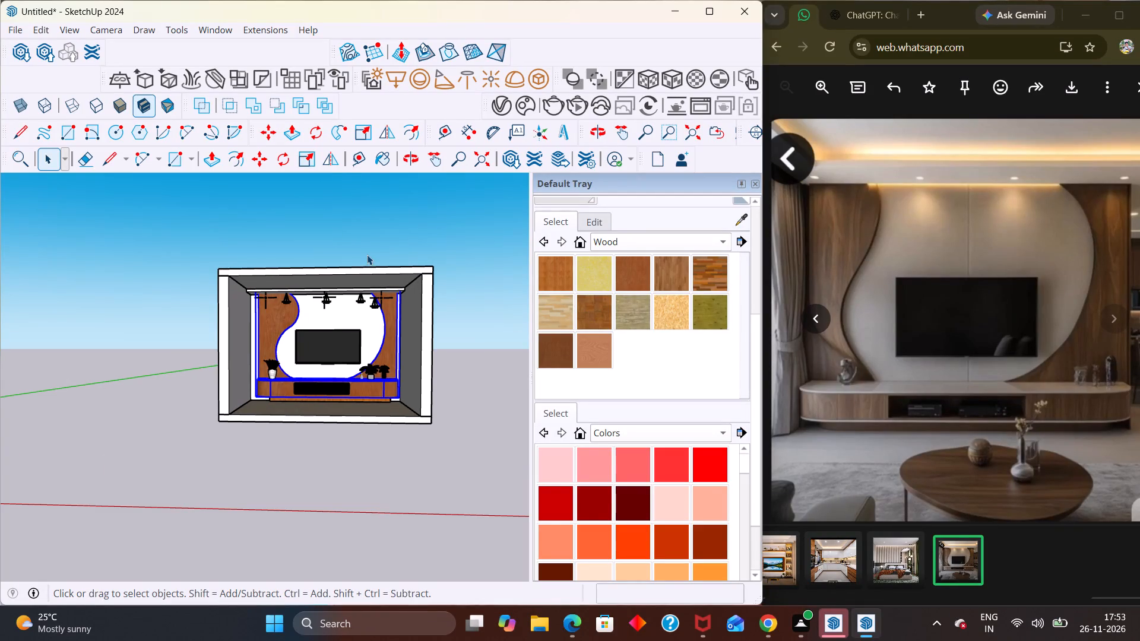
pyautogui.click(367, 254)
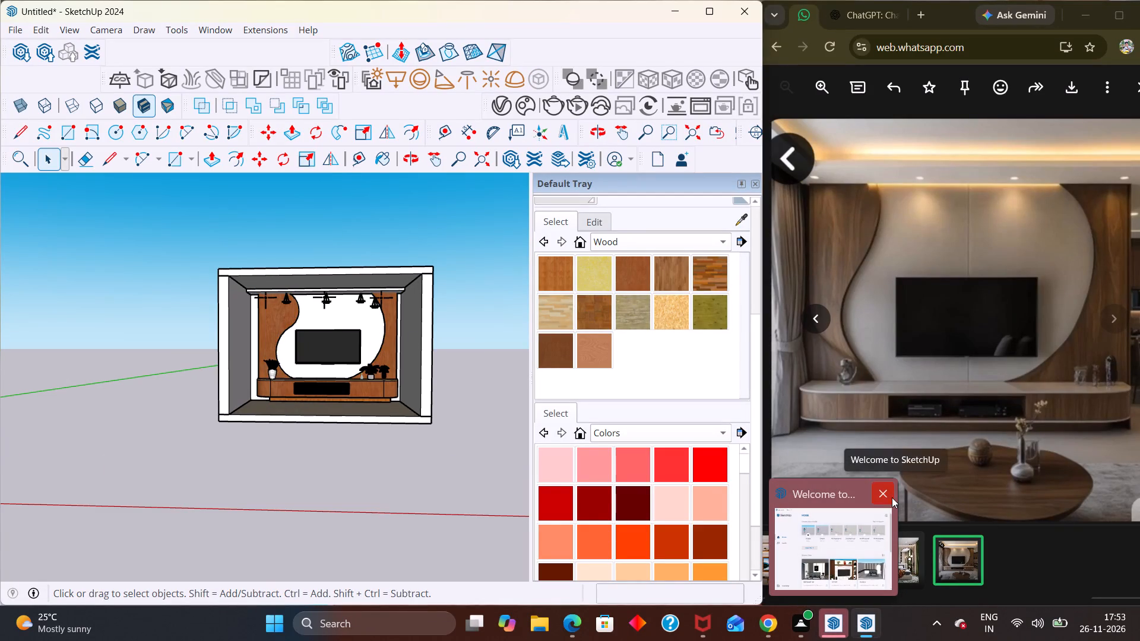
# Close the extra Welcome to SketchUp window.
pyautogui.click(892, 497)
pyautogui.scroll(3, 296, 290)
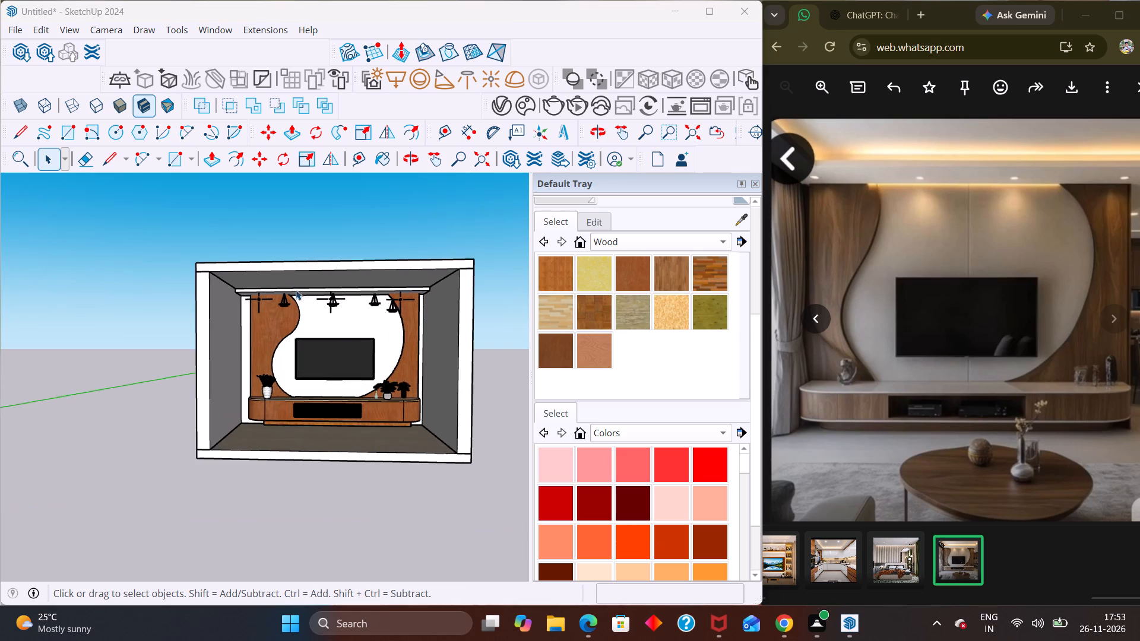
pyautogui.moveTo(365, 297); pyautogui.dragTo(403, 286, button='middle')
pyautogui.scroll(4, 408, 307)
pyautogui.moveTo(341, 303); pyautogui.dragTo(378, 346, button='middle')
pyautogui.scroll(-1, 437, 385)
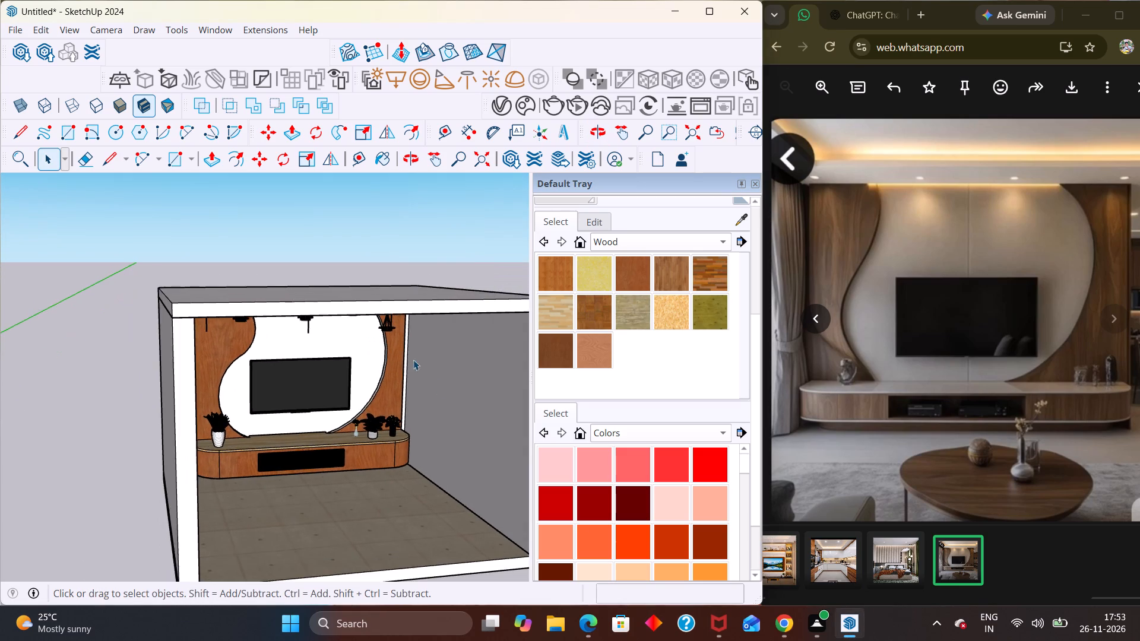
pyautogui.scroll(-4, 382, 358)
# Save the model as WOOD TV UNIT in the SP PROJECTS folder on the Desktop.
pyautogui.hotkey('ctrl', 's')
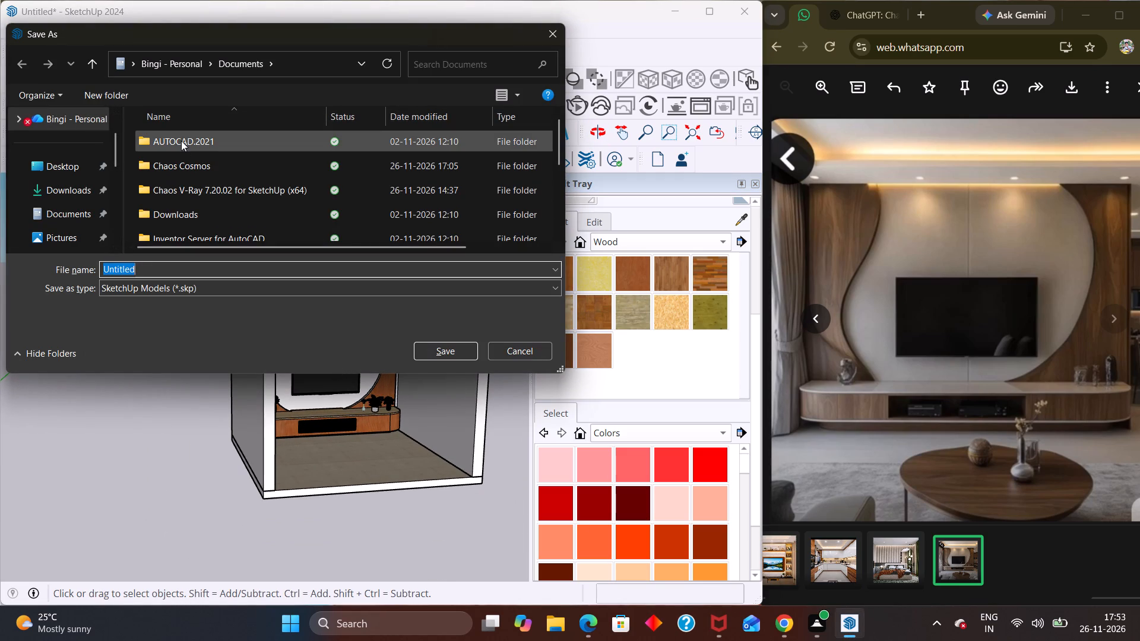
pyautogui.click(75, 170)
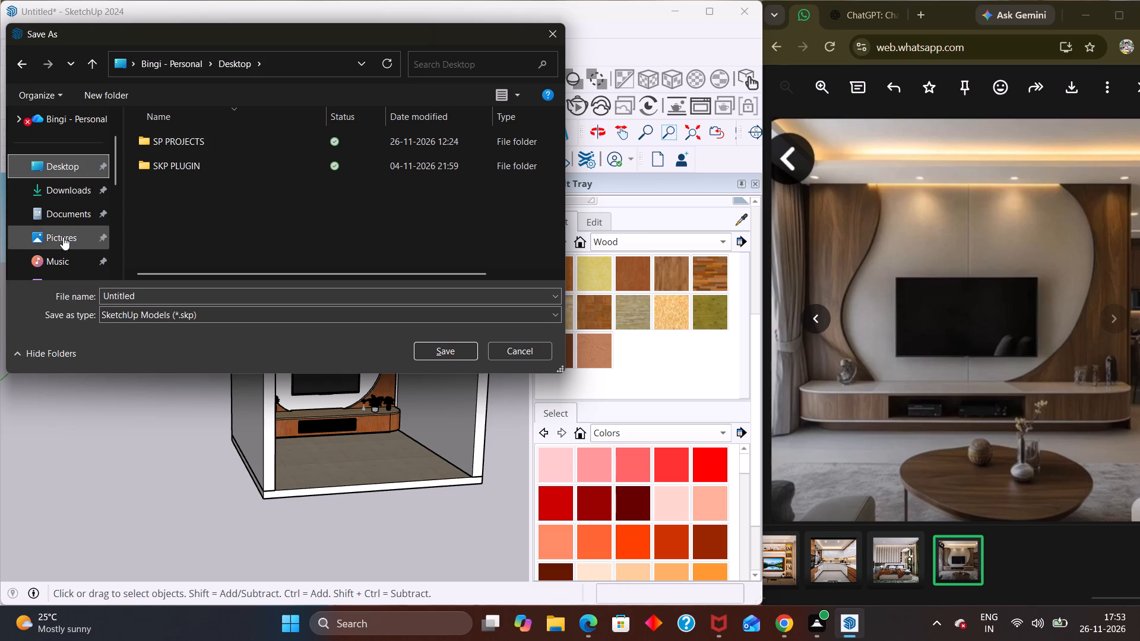
pyautogui.click(171, 297)
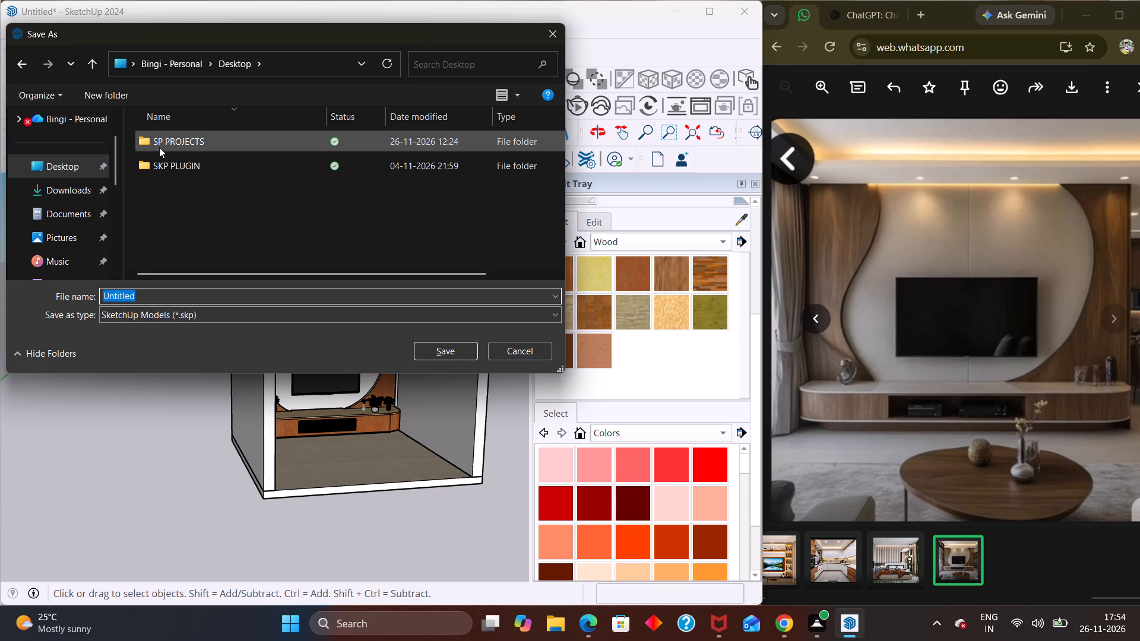
pyautogui.doubleClick(159, 147)
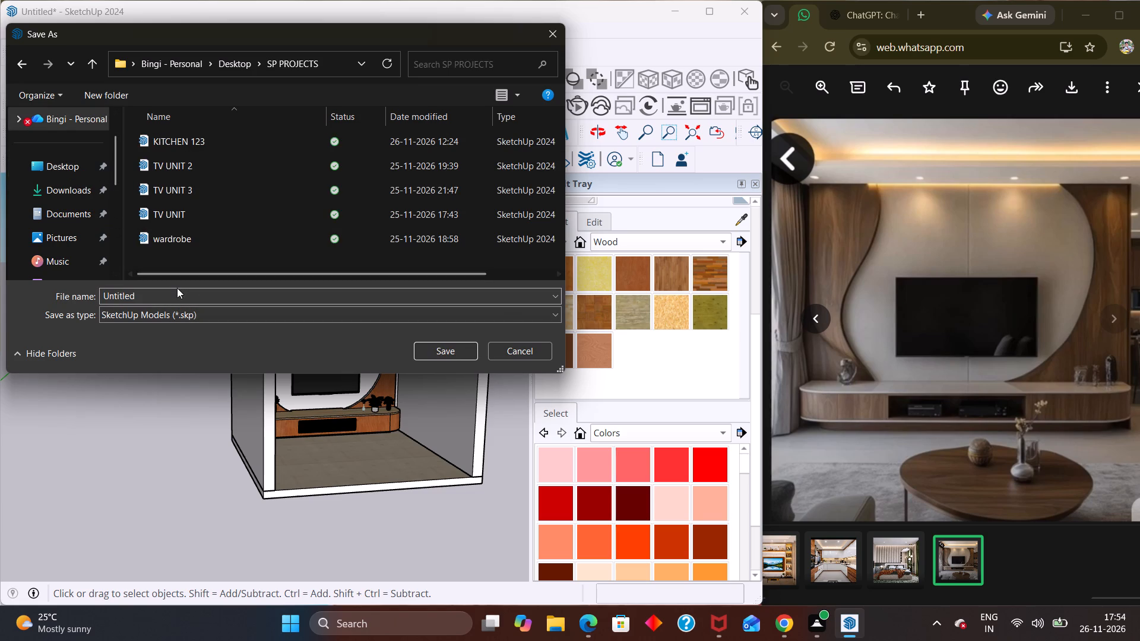
pyautogui.click(177, 290)
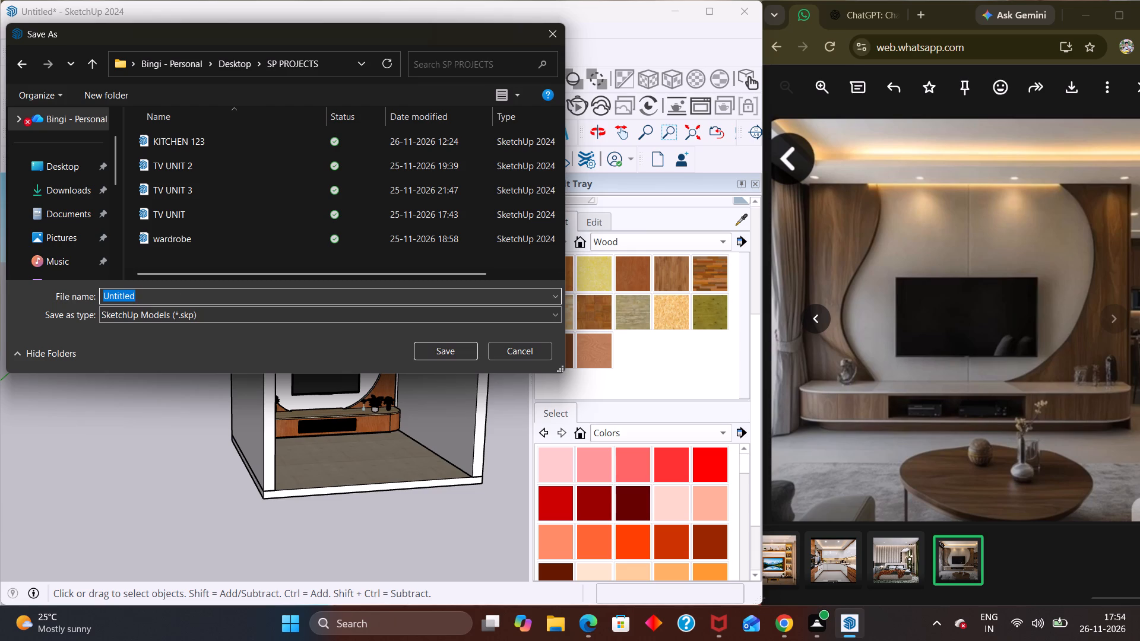
pyautogui.write('WOOD')
pyautogui.press('space')
pyautogui.write('TV UN')
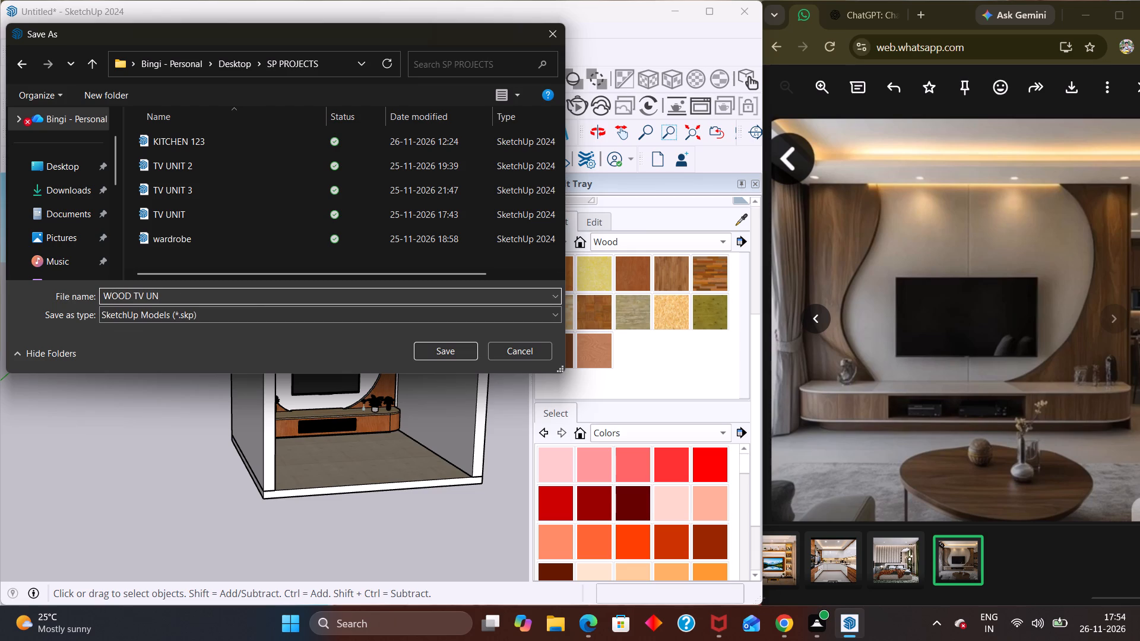
pyautogui.write('IT')
pyautogui.press('BackSpace')
pyautogui.press('BackSpace')
pyautogui.press('BackSpace')
pyautogui.press('BackSpace')
pyautogui.press('BackSpace')
pyautogui.write('T')
pyautogui.press('space')
pyautogui.click(435, 354)
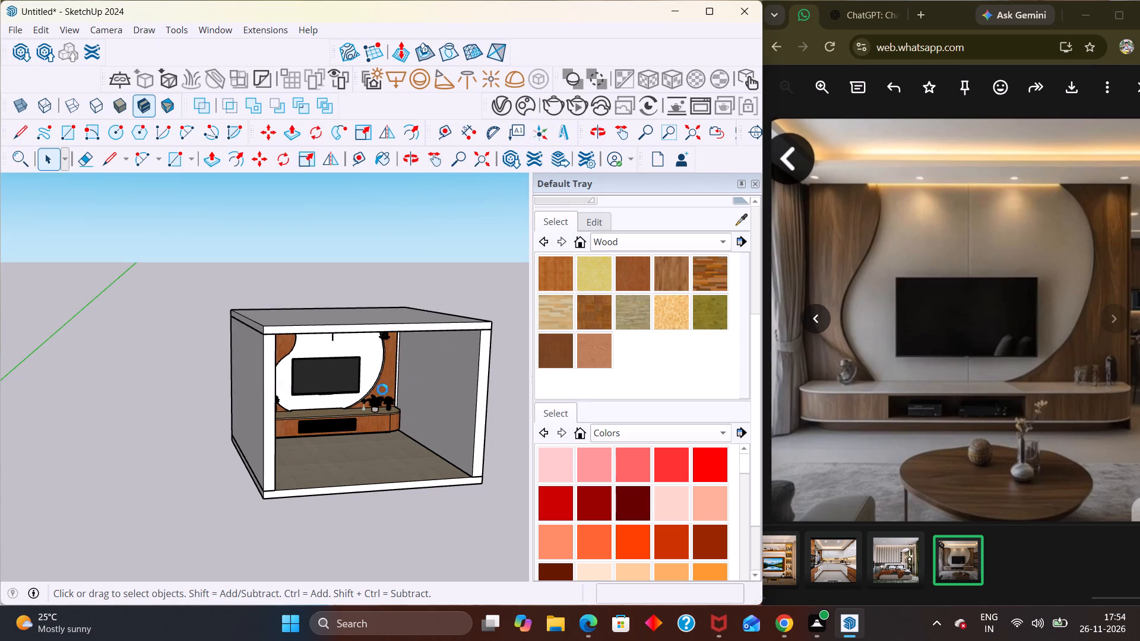
# Examine the room enclosure from below and from the front, including the lights above the wood panels.
pyautogui.scroll(-3, 372, 394)
pyautogui.scroll(1, 434, 420)
pyautogui.moveTo(430, 406); pyautogui.dragTo(338, 299, button='middle')
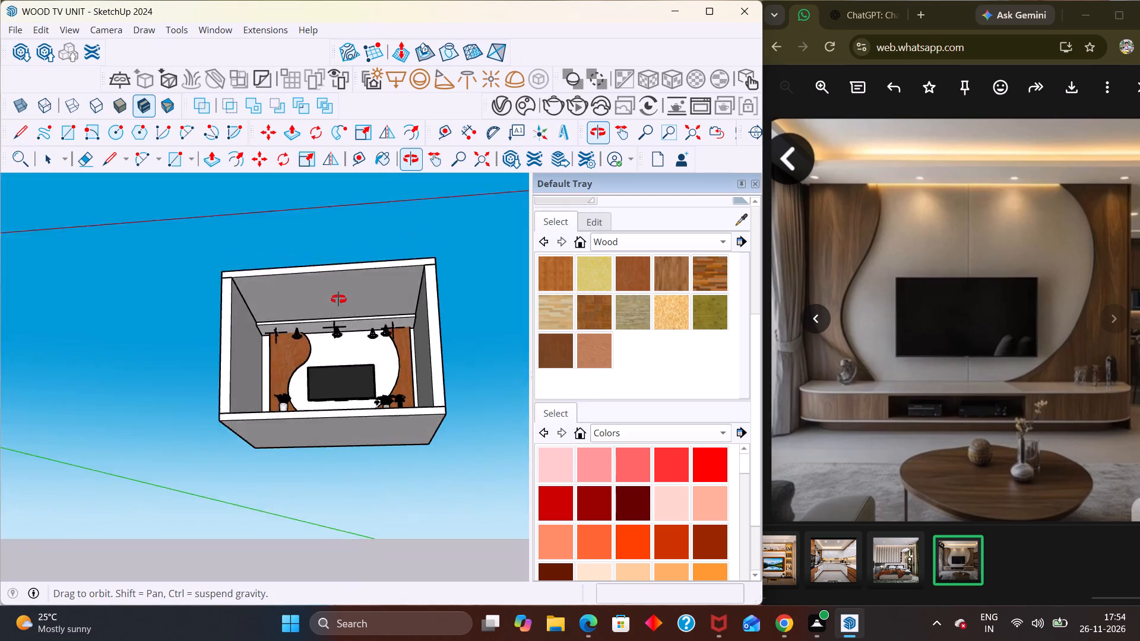
pyautogui.moveTo(338, 299); pyautogui.dragTo(344, 385, button='middle')
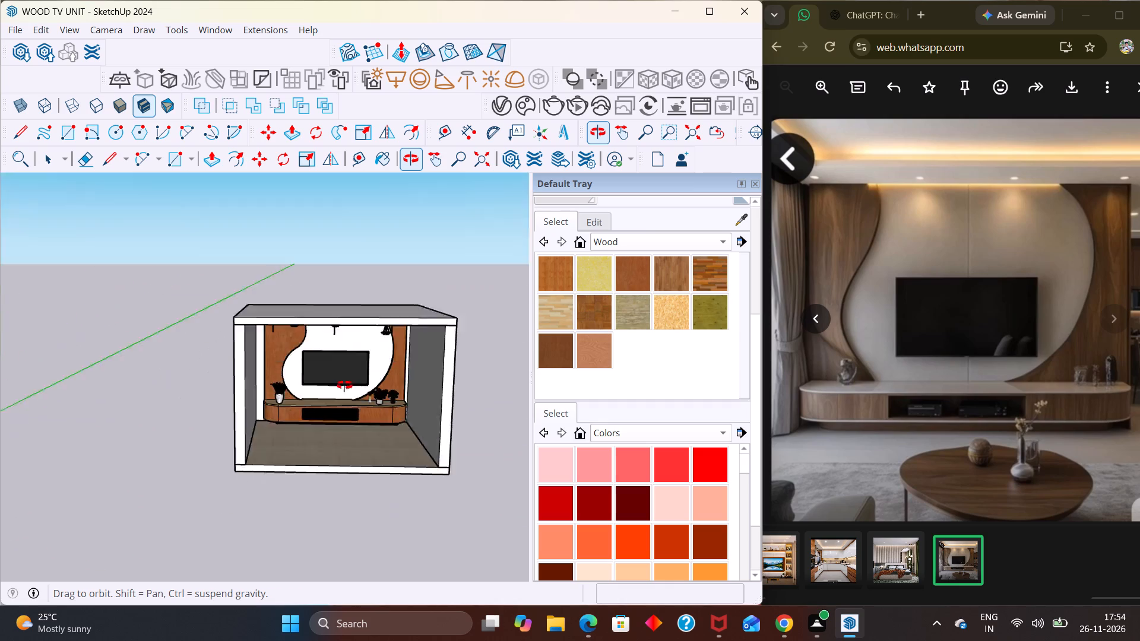
pyautogui.moveTo(344, 385); pyautogui.dragTo(366, 358, button='middle')
pyautogui.scroll(5, 366, 358)
pyautogui.scroll(5, 278, 315)
pyautogui.scroll(2, 204, 308)
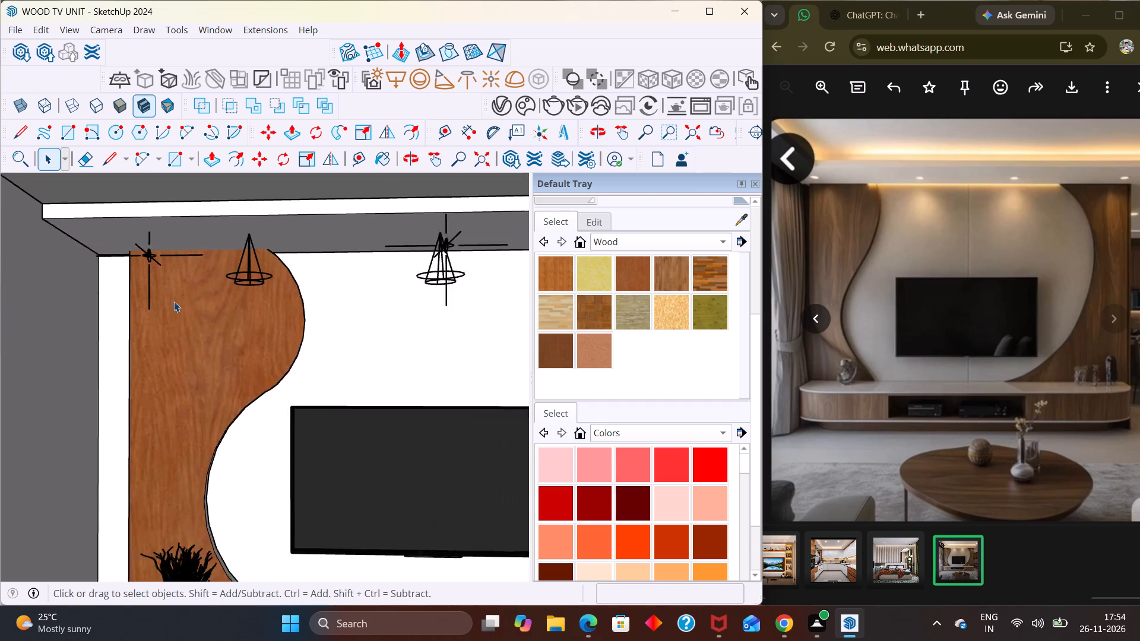
pyautogui.scroll(11, 174, 302)
pyautogui.scroll(-12, 83, 278)
pyautogui.scroll(1, 116, 329)
pyautogui.scroll(-5, 181, 325)
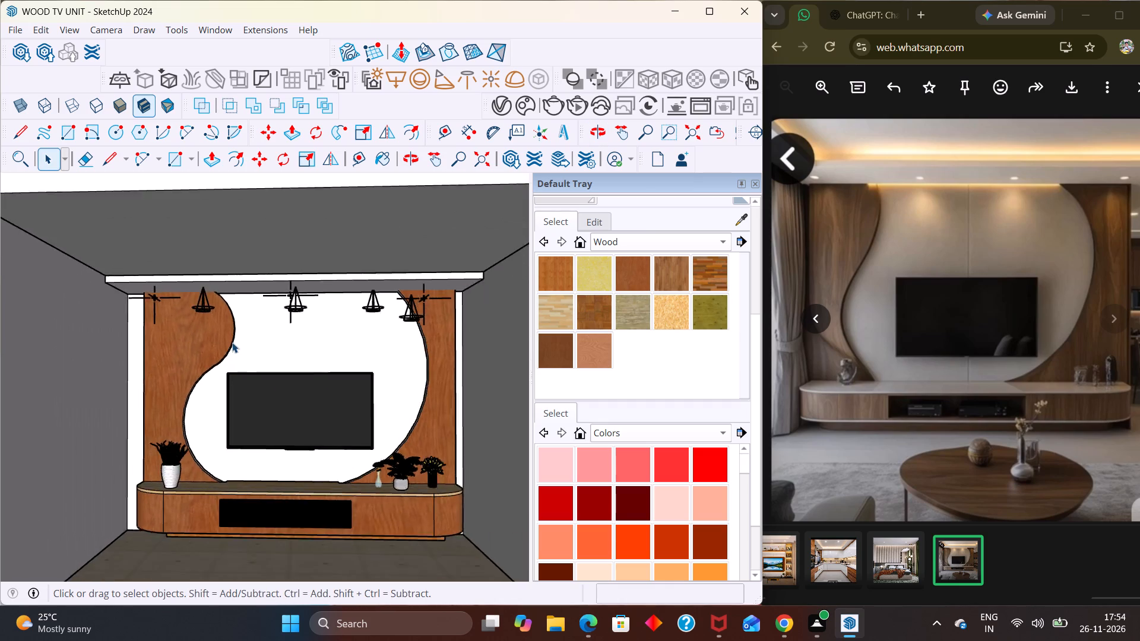
# Capture a screen snip of the model view with the full TV wall, cabinet and ceiling lights framed from the front.
pyautogui.scroll(-4, 232, 342)
pyautogui.moveTo(264, 402); pyautogui.dragTo(273, 449, button='middle')
pyautogui.scroll(4, 273, 450)
pyautogui.moveTo(274, 426); pyautogui.dragTo(280, 394, button='middle')
pyautogui.scroll(2, 280, 394)
pyautogui.scroll(-2, 284, 398)
pyautogui.moveTo(287, 427); pyautogui.dragTo(297, 377, button='middle')
pyautogui.scroll(1, 297, 377)
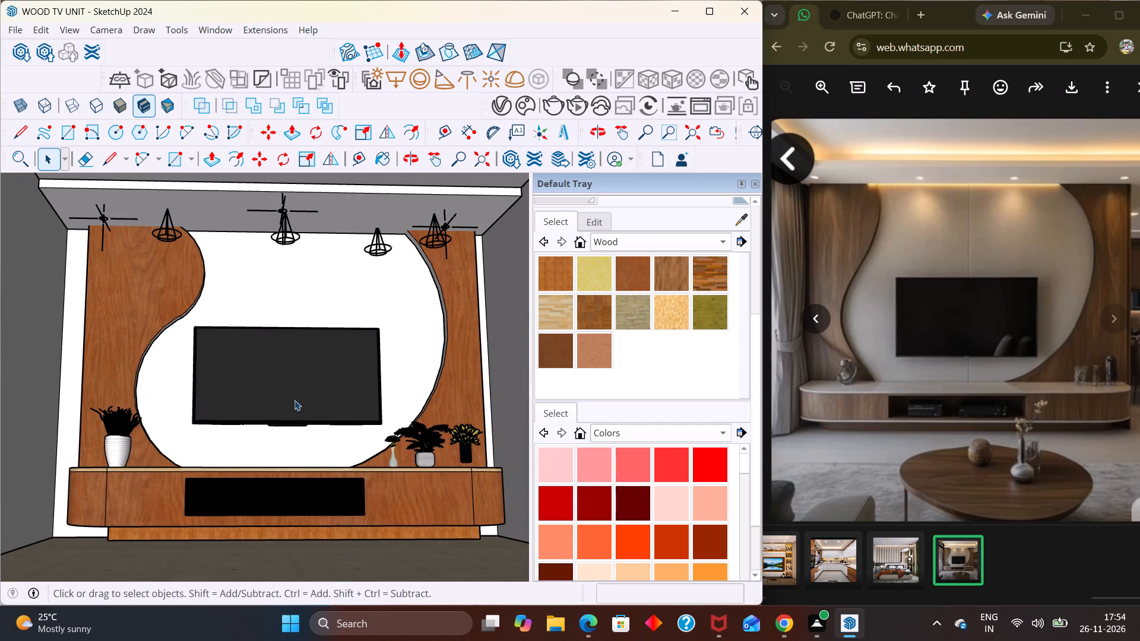
pyautogui.moveTo(288, 421); pyautogui.dragTo(285, 436, button='middle')
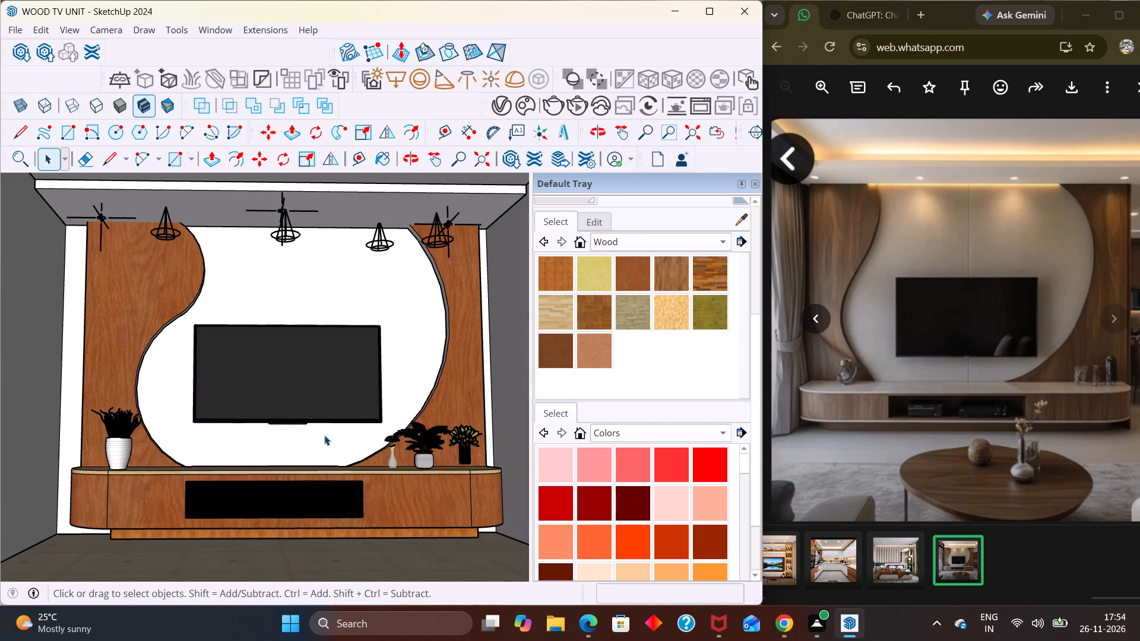
pyautogui.press('shift+super+s')
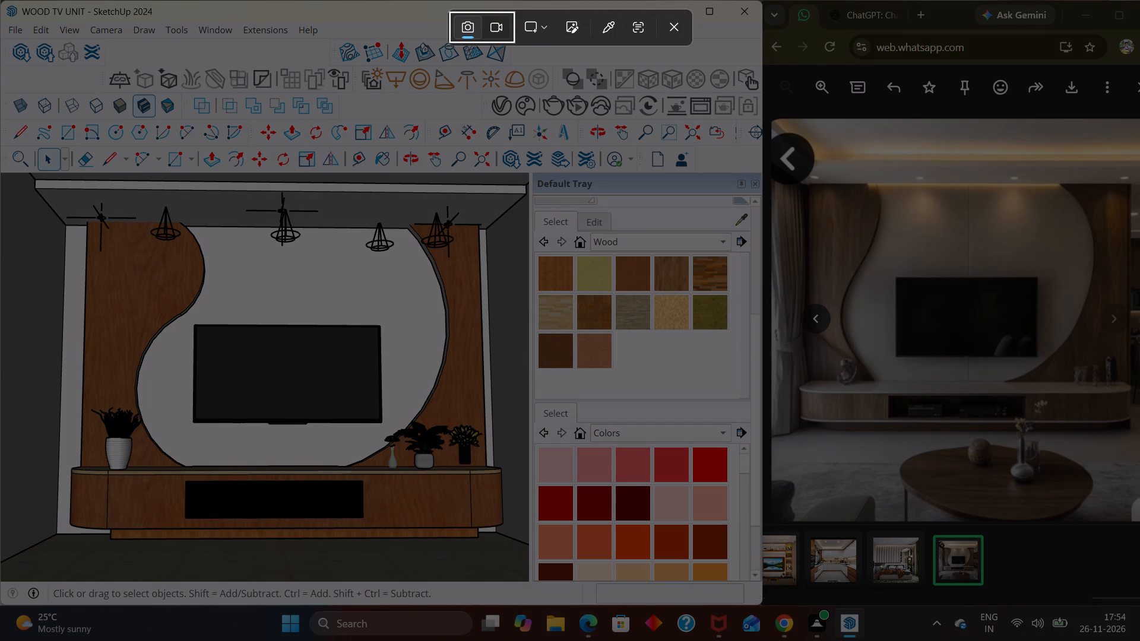
pyautogui.moveTo(24, 163); pyautogui.dragTo(333, 577)
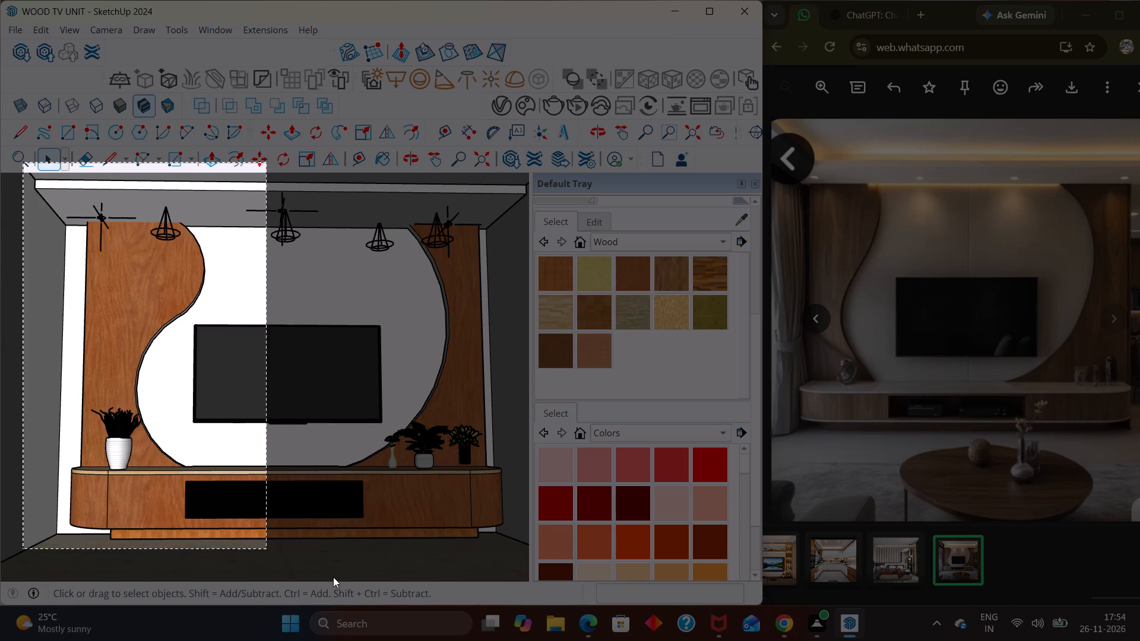
pyautogui.moveTo(333, 577); pyautogui.dragTo(527, 590)
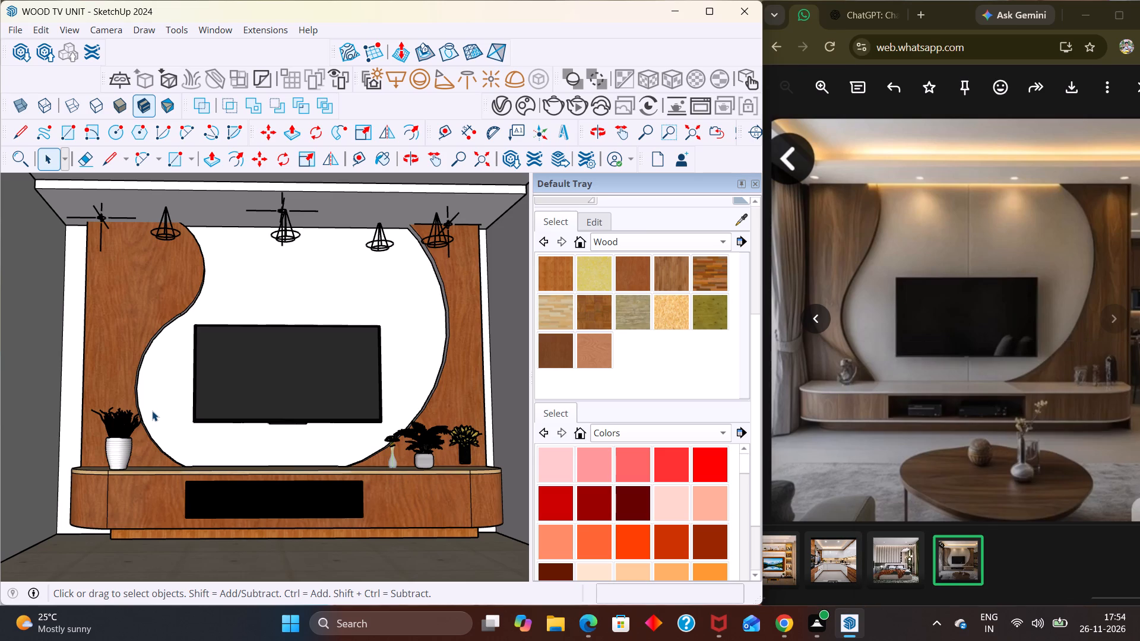
# Examine the whole room enclosure and its TV wall through the open front, from farther back.
pyautogui.scroll(-3, 246, 348)
pyautogui.scroll(-3, 403, 369)
pyautogui.scroll(-3, 479, 374)
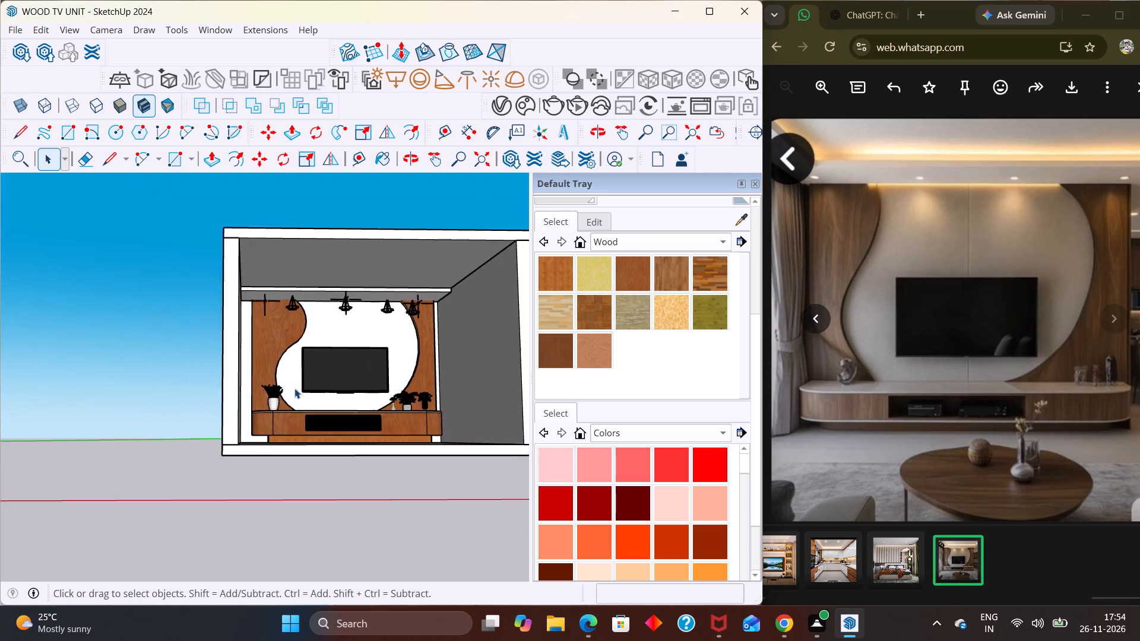
pyautogui.moveTo(287, 390); pyautogui.dragTo(387, 380, button='middle')
pyautogui.scroll(5, 403, 399)
pyautogui.moveTo(381, 354); pyautogui.dragTo(251, 389, button='middle')
pyautogui.scroll(1, 273, 381)
pyautogui.scroll(-4, 384, 360)
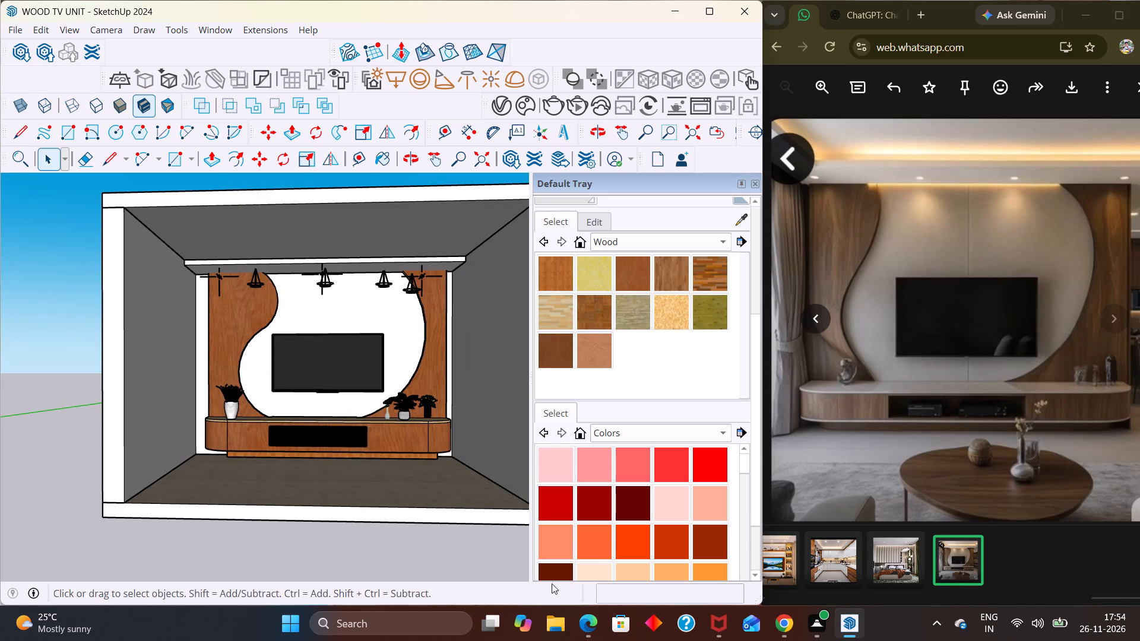
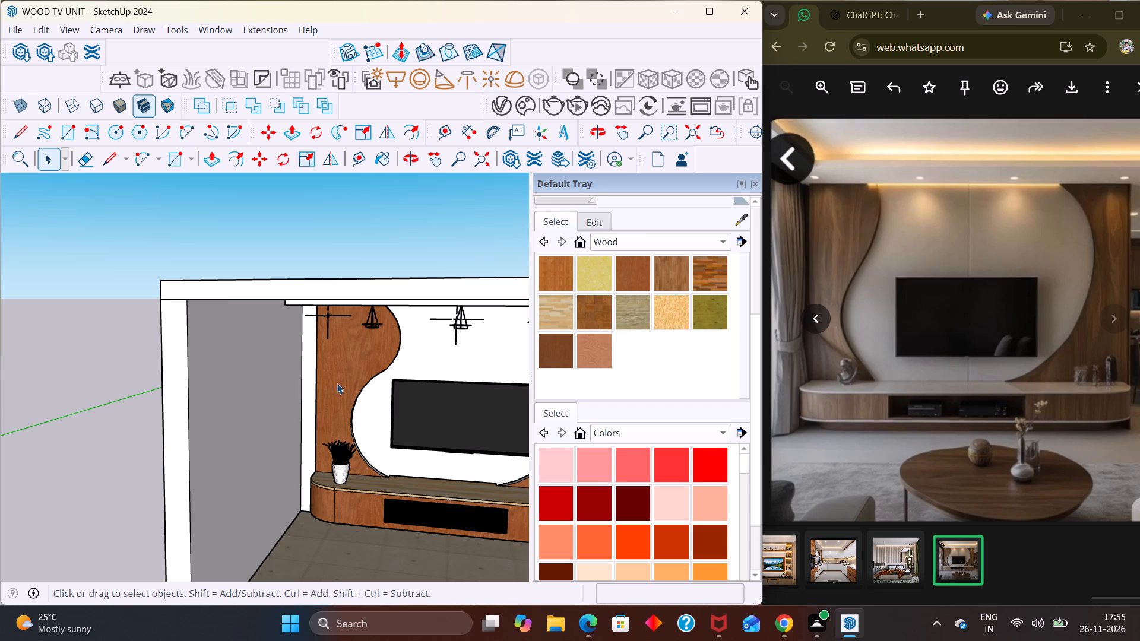
# Examine the curved wood TV wall and the light fixtures along the dropped ceiling strip up close.
pyautogui.scroll(-3, 378, 368)
pyautogui.scroll(-9, 289, 361)
pyautogui.click(455, 475)
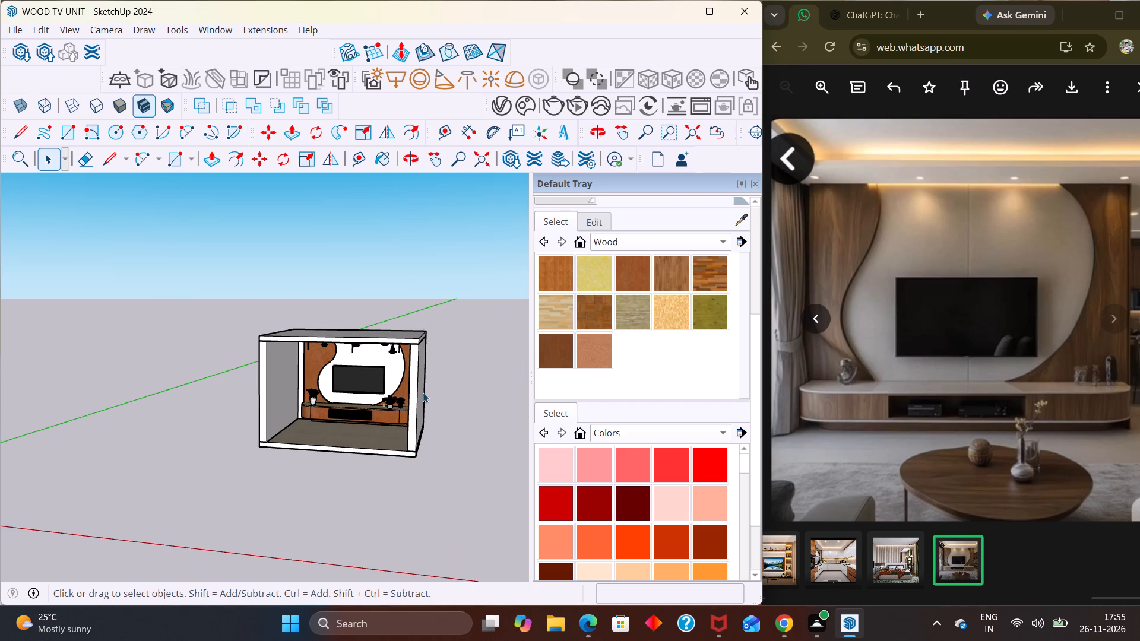
pyautogui.scroll(3, 377, 366)
pyautogui.moveTo(379, 369); pyautogui.dragTo(473, 326, button='middle')
pyautogui.scroll(6, 473, 326)
pyautogui.scroll(1, 311, 364)
pyautogui.moveTo(301, 383); pyautogui.dragTo(236, 400, button='middle')
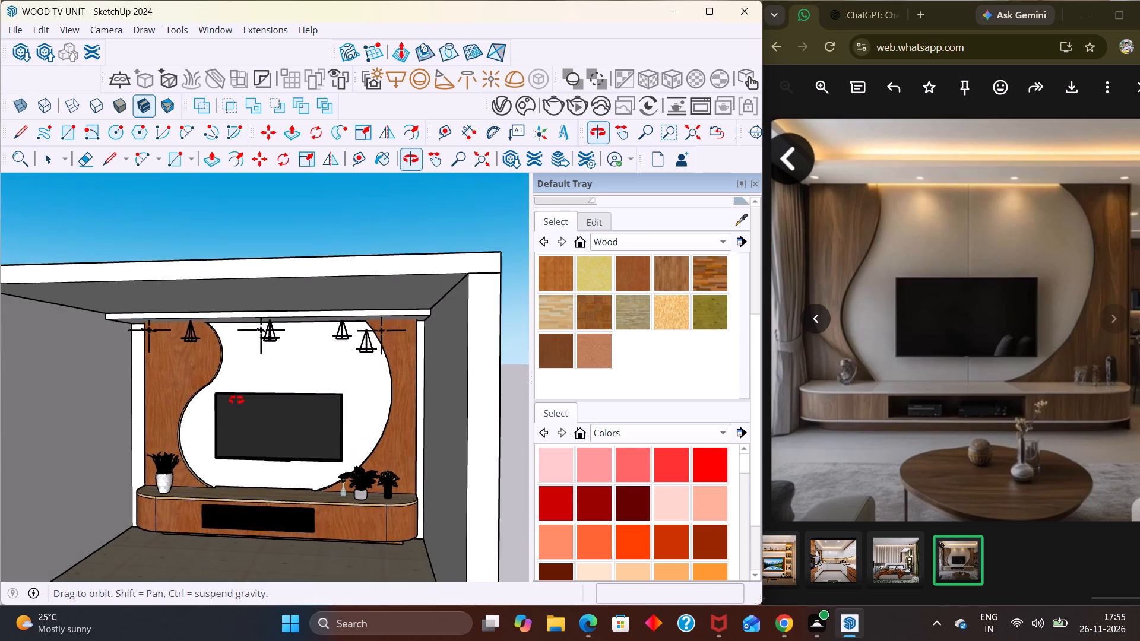
pyautogui.moveTo(236, 400); pyautogui.dragTo(227, 399, button='middle')
pyautogui.scroll(-1, 227, 399)
pyautogui.moveTo(244, 395); pyautogui.dragTo(246, 377, button='middle')
pyautogui.scroll(3, 245, 393)
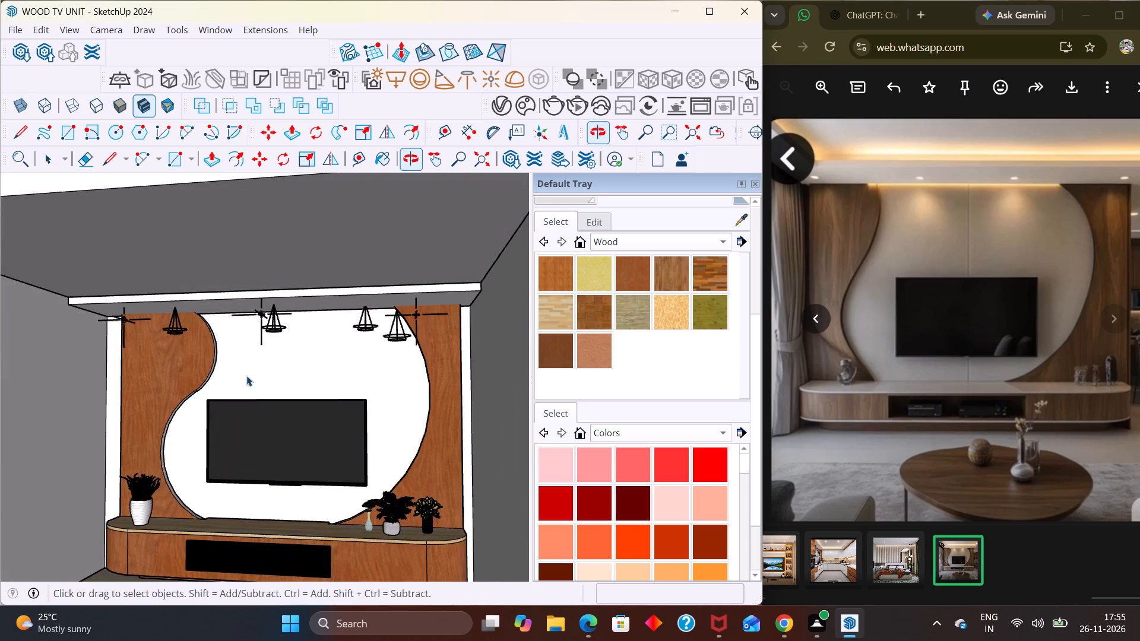
pyautogui.scroll(7, 321, 313)
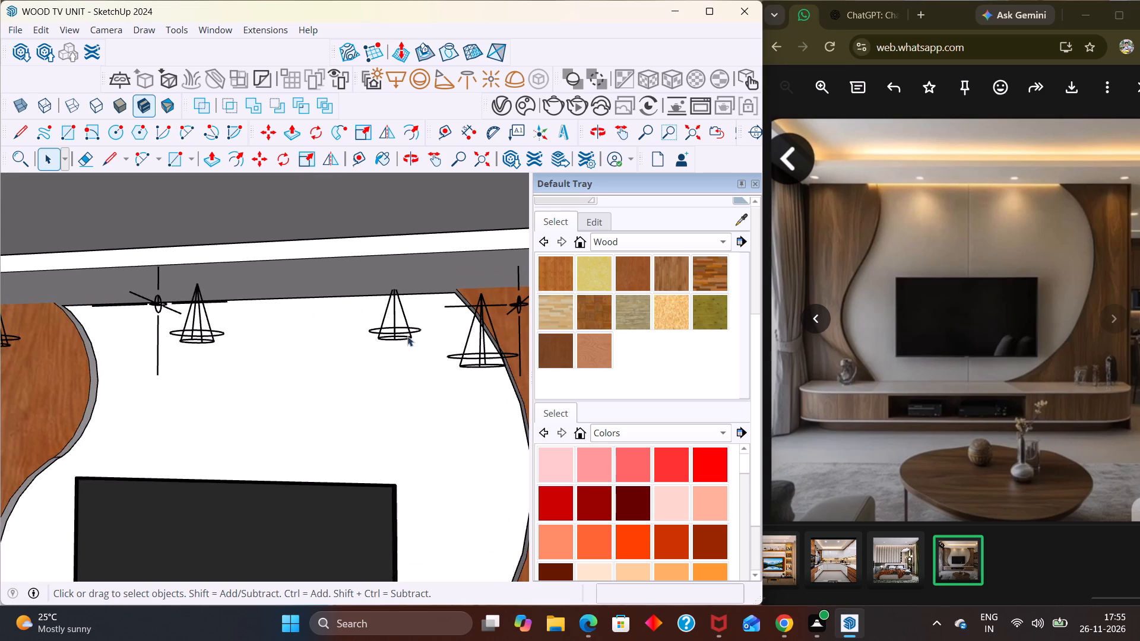
pyautogui.moveTo(413, 351); pyautogui.dragTo(434, 234, button='middle')
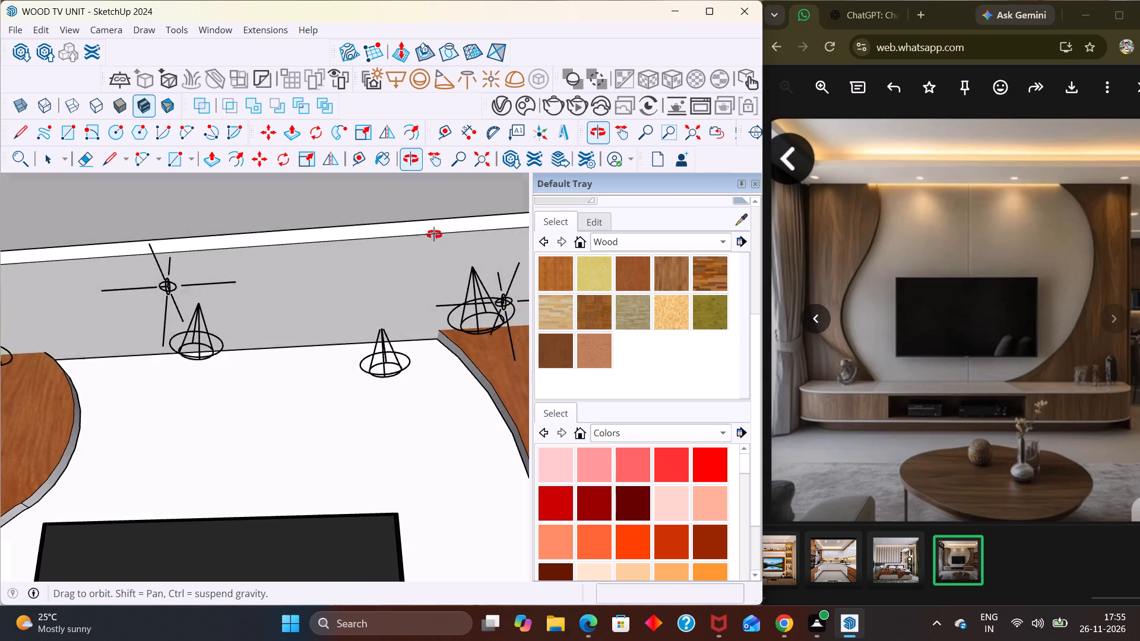
pyautogui.moveTo(434, 234); pyautogui.dragTo(431, 316, button='middle')
pyautogui.scroll(-3, 435, 332)
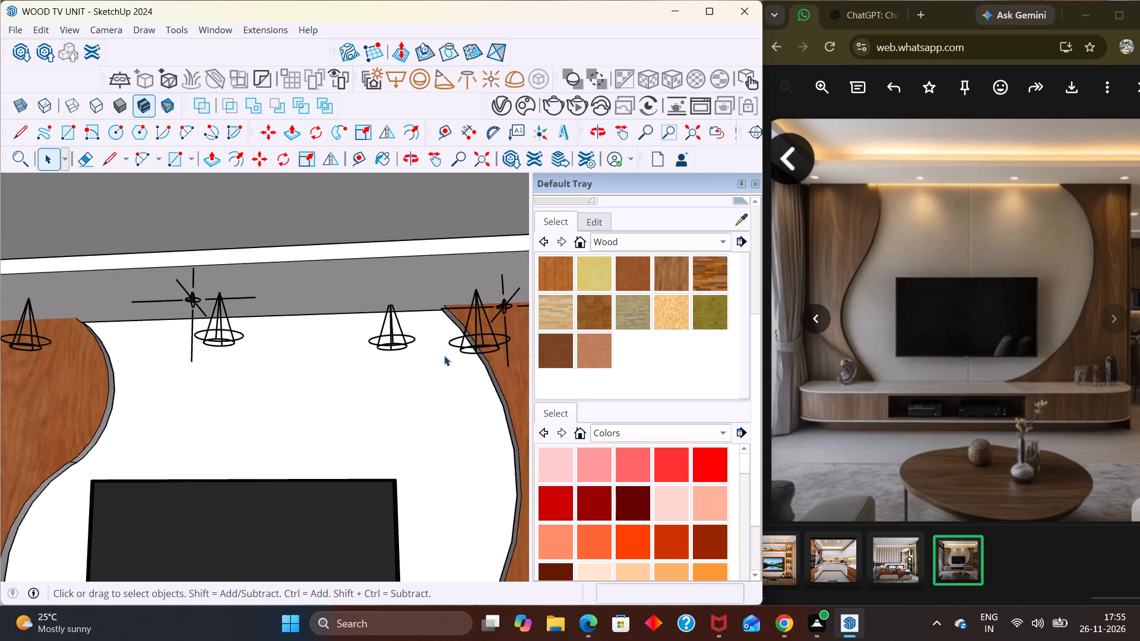
pyautogui.scroll(-8, 444, 356)
# Examine the room shell, side walls and TV console from oblique angles on both sides.
pyautogui.moveTo(393, 389); pyautogui.dragTo(486, 414, button='middle')
pyautogui.scroll(-1, 394, 392)
pyautogui.moveTo(402, 532); pyautogui.dragTo(432, 538, button='middle')
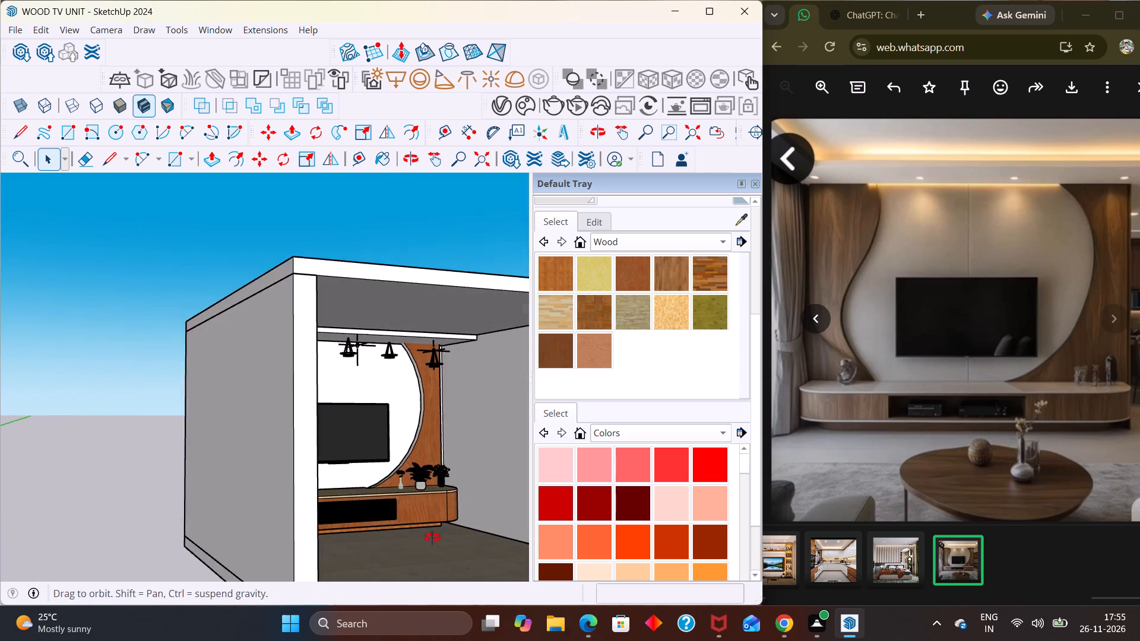
pyautogui.moveTo(432, 538); pyautogui.dragTo(432, 537, button='middle')
pyautogui.scroll(1, 429, 535)
pyautogui.moveTo(414, 536); pyautogui.dragTo(220, 534, button='middle')
pyautogui.moveTo(311, 515); pyautogui.dragTo(213, 477, button='middle')
pyautogui.scroll(3, 213, 480)
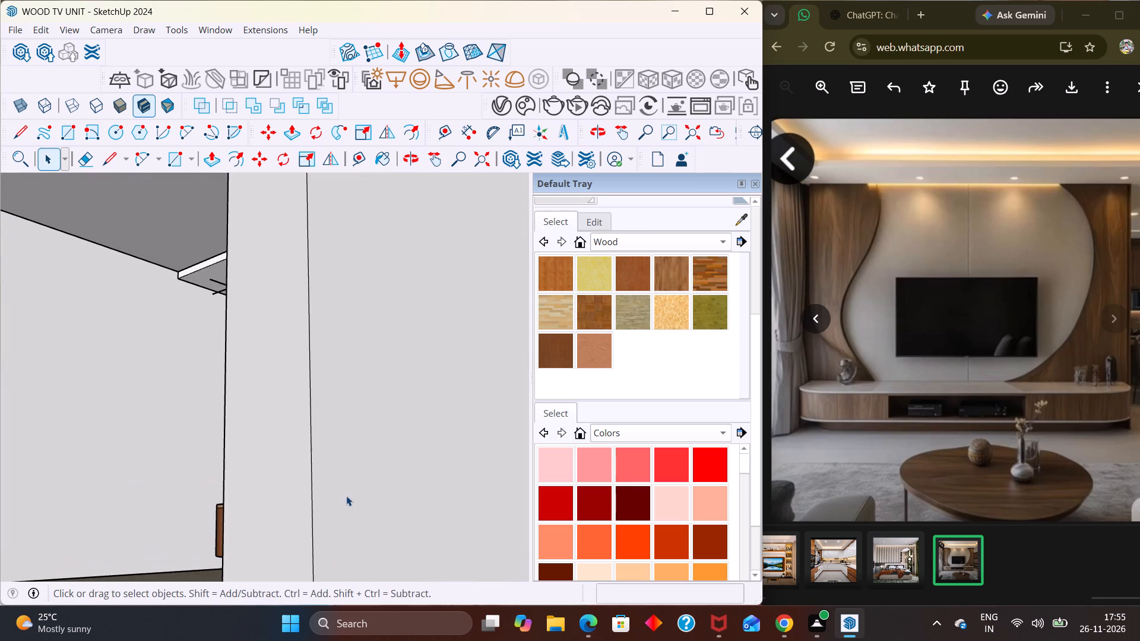
pyautogui.scroll(-5, 362, 496)
pyautogui.scroll(-2, 422, 469)
pyautogui.scroll(1, 387, 481)
pyautogui.scroll(-3, 341, 489)
pyautogui.scroll(1, 226, 505)
pyautogui.scroll(-6, 230, 478)
pyautogui.scroll(1, 261, 479)
pyautogui.scroll(-5, 256, 477)
pyautogui.moveTo(243, 493); pyautogui.dragTo(297, 492, button='middle')
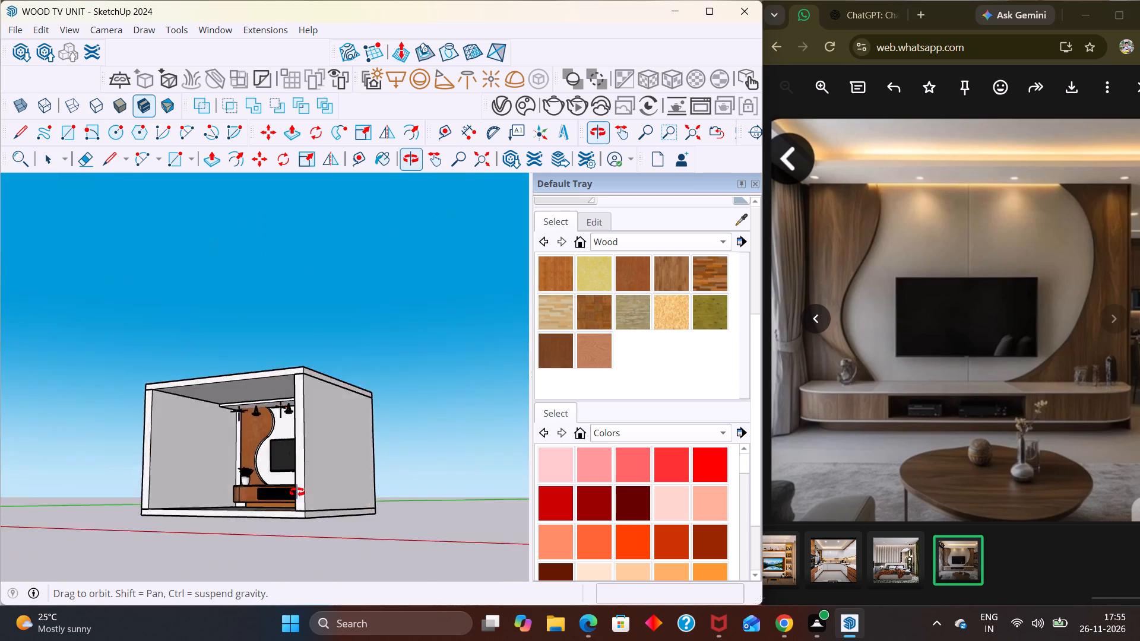
pyautogui.scroll(7, 297, 492)
pyautogui.moveTo(297, 492); pyautogui.dragTo(275, 461, button='middle')
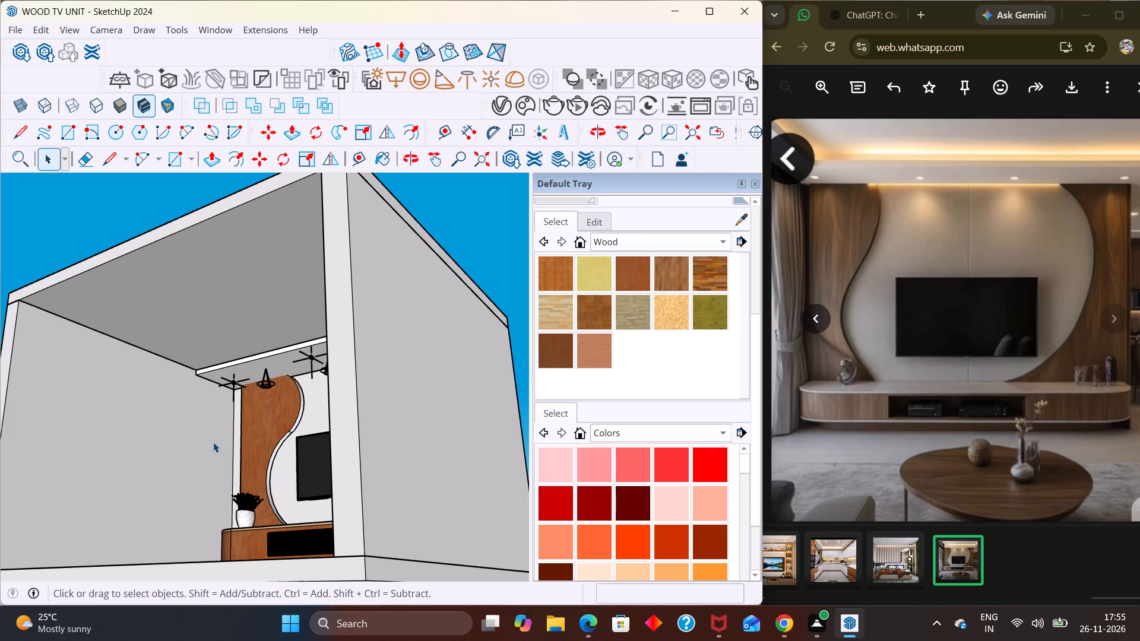
pyautogui.scroll(-2, 252, 467)
pyautogui.moveTo(299, 482); pyautogui.dragTo(427, 481, button='middle')
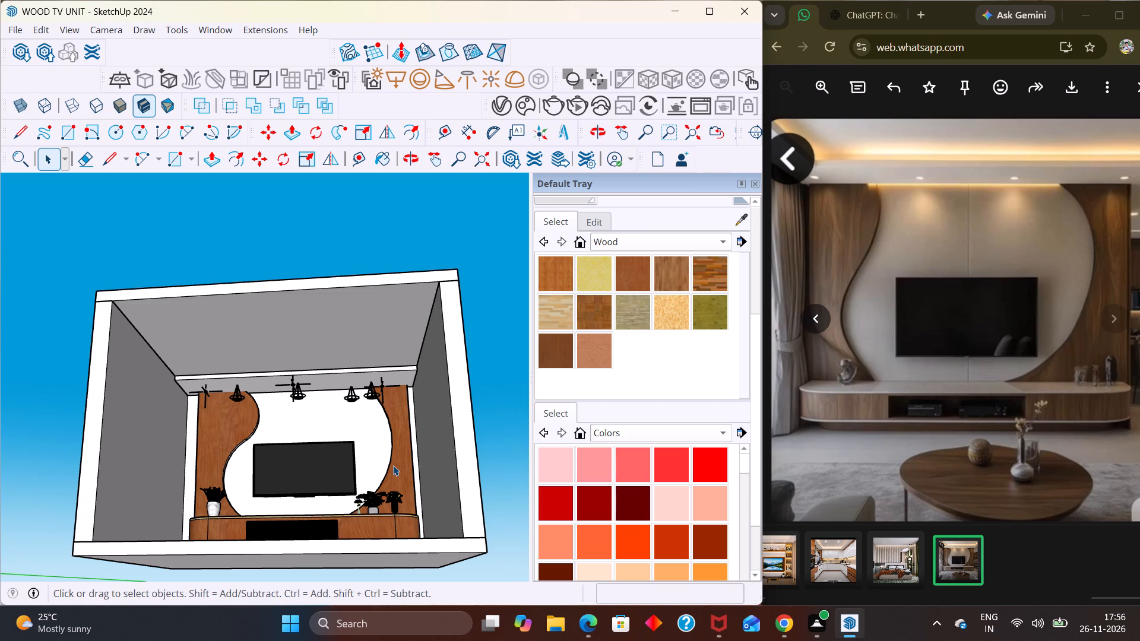
# Examine the whole room model from low angles, including the ceiling and the underside of the floor.
pyautogui.scroll(1, 376, 447)
pyautogui.scroll(-2, 377, 427)
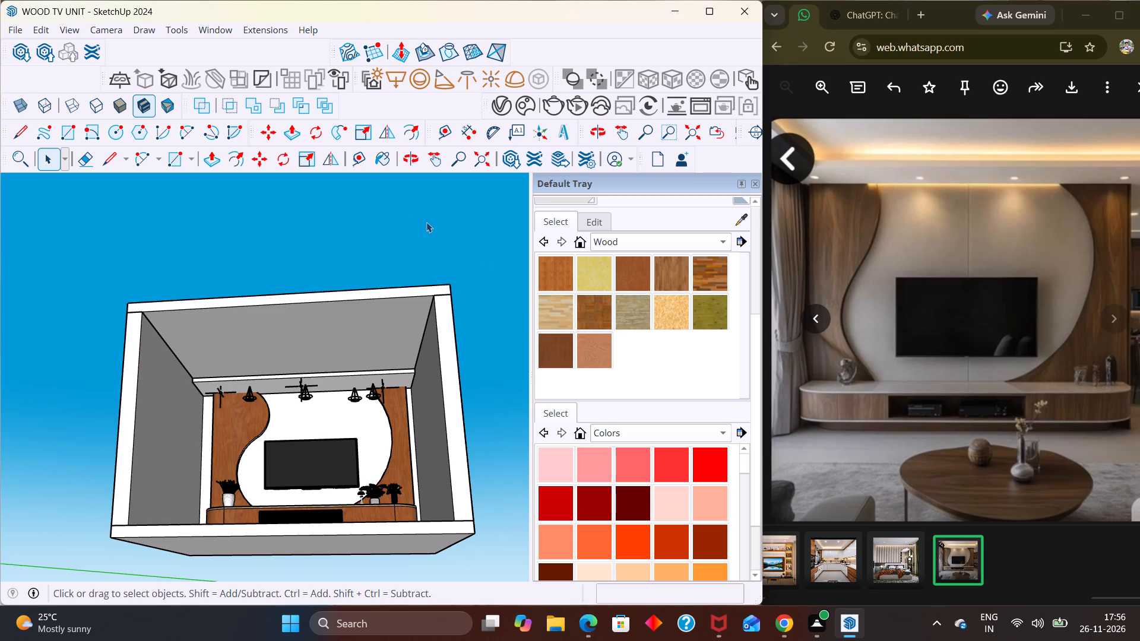
pyautogui.scroll(-1, 418, 244)
pyautogui.scroll(-1, 379, 309)
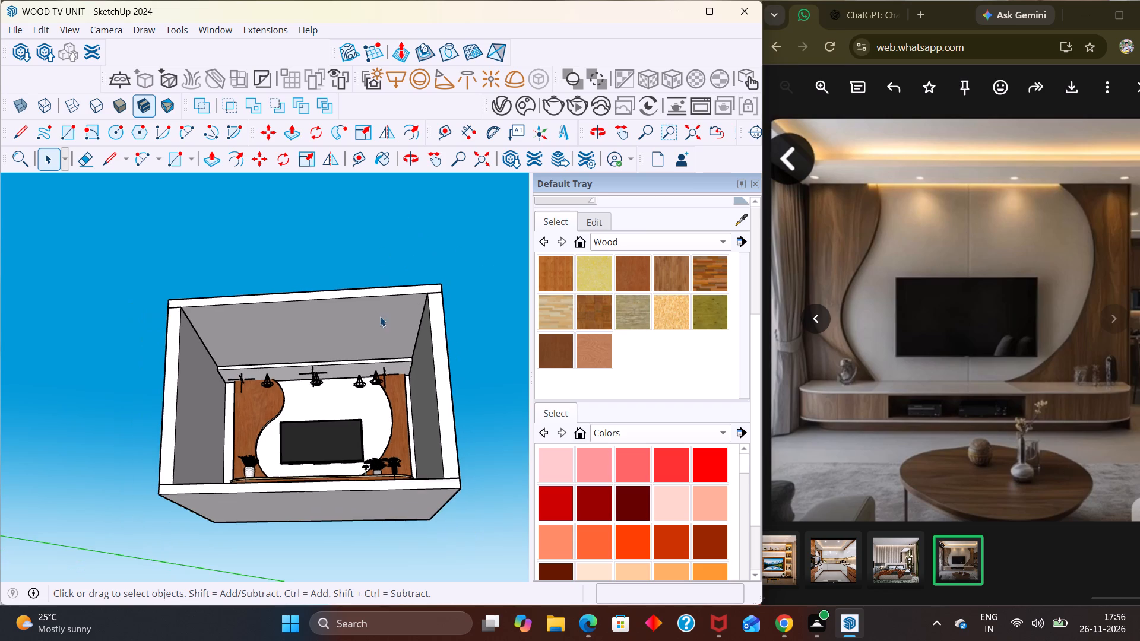
pyautogui.scroll(-7, 365, 352)
pyautogui.scroll(2, 361, 406)
pyautogui.moveTo(350, 421); pyautogui.dragTo(344, 350, button='middle')
pyautogui.scroll(1, 344, 347)
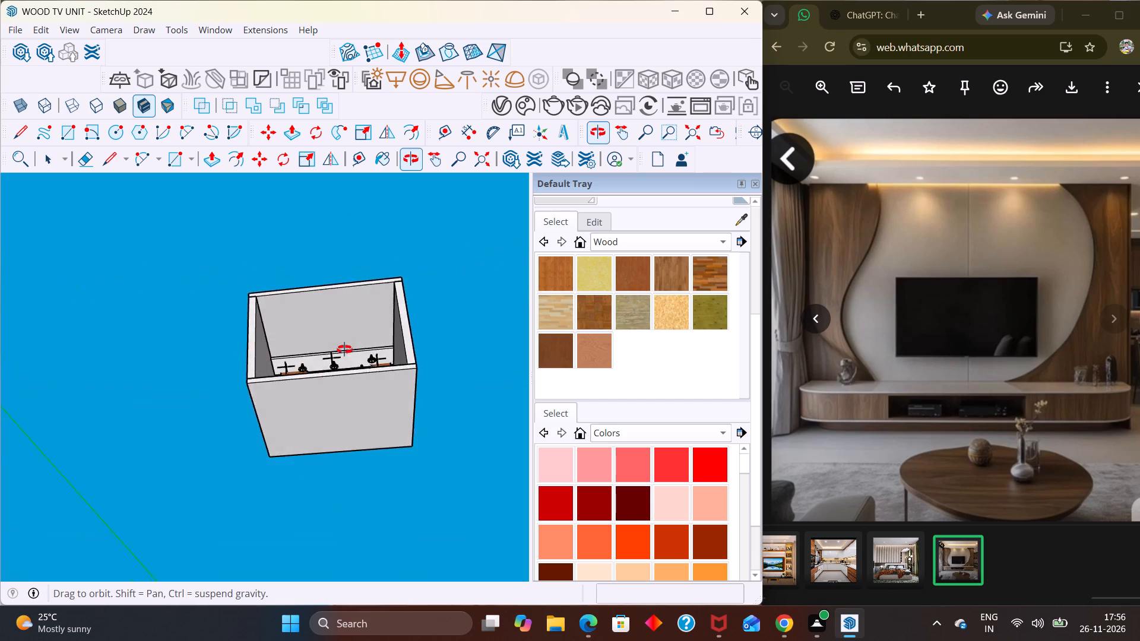
pyautogui.moveTo(344, 350); pyautogui.dragTo(345, 351, button='middle')
pyautogui.scroll(3, 344, 350)
pyautogui.scroll(1, 377, 434)
pyautogui.scroll(-8, 348, 358)
pyautogui.scroll(1, 356, 343)
pyautogui.scroll(-1, 356, 343)
pyautogui.moveTo(356, 344); pyautogui.dragTo(369, 427, button='middle')
pyautogui.scroll(1, 356, 354)
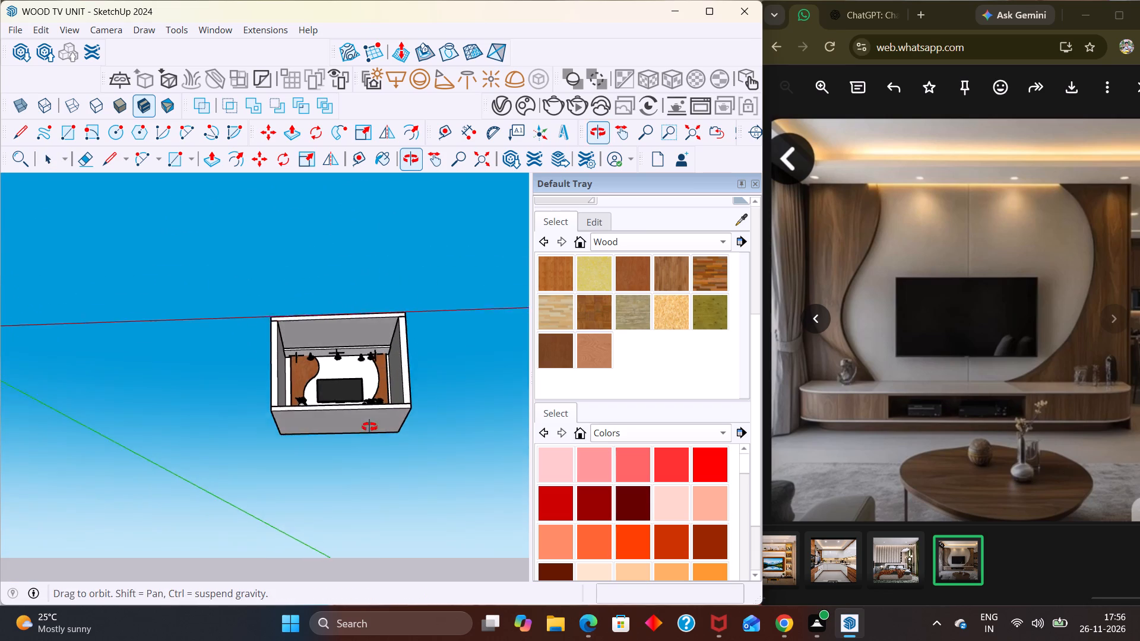
pyautogui.moveTo(369, 427); pyautogui.dragTo(369, 426, button='middle')
pyautogui.scroll(3, 341, 371)
pyautogui.moveTo(335, 370); pyautogui.dragTo(337, 408, button='middle')
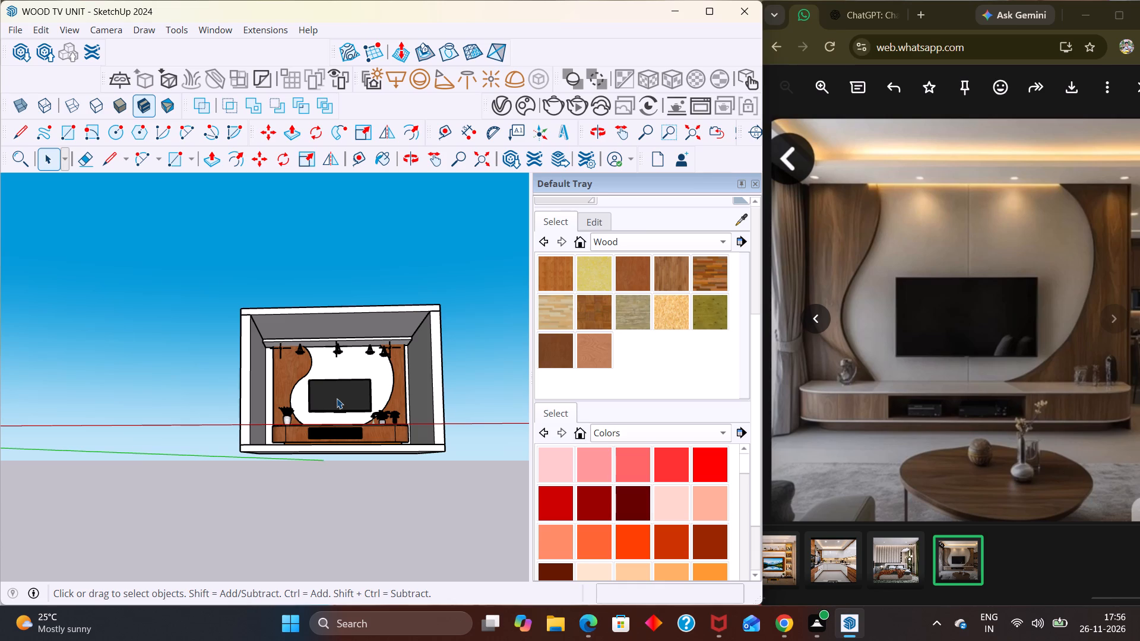
# Examine the TV wall, console, plants and floor from the side, the front and above the room.
pyautogui.scroll(-9, 350, 382)
pyautogui.moveTo(275, 419); pyautogui.dragTo(369, 473, button='middle')
pyautogui.scroll(4, 357, 503)
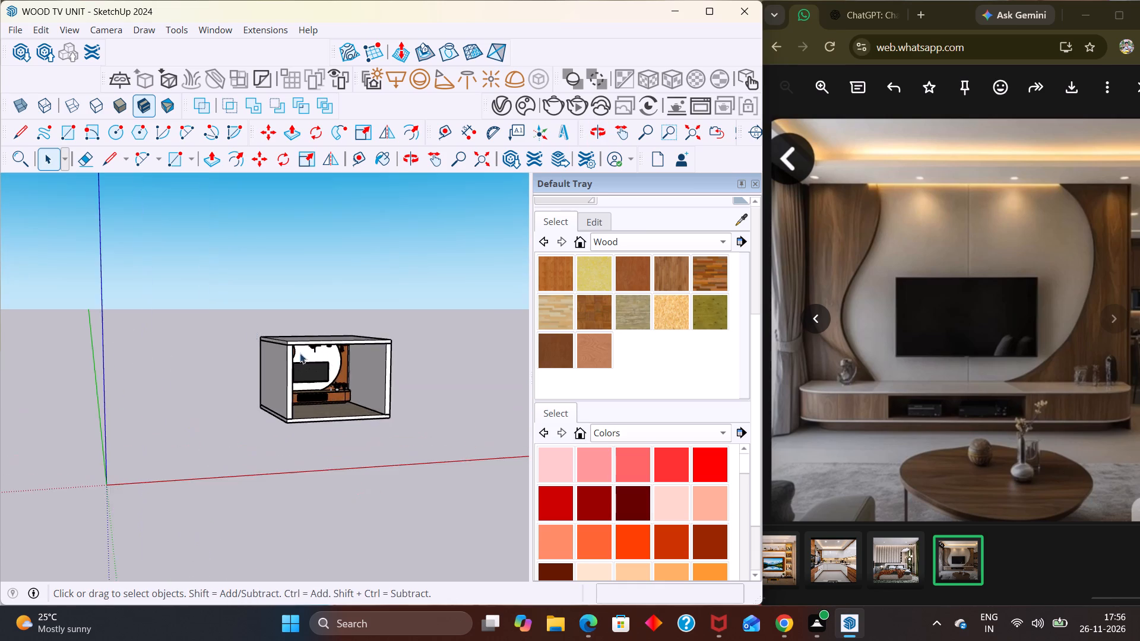
pyautogui.scroll(14, 300, 353)
pyautogui.moveTo(436, 388); pyautogui.dragTo(268, 384, button='middle')
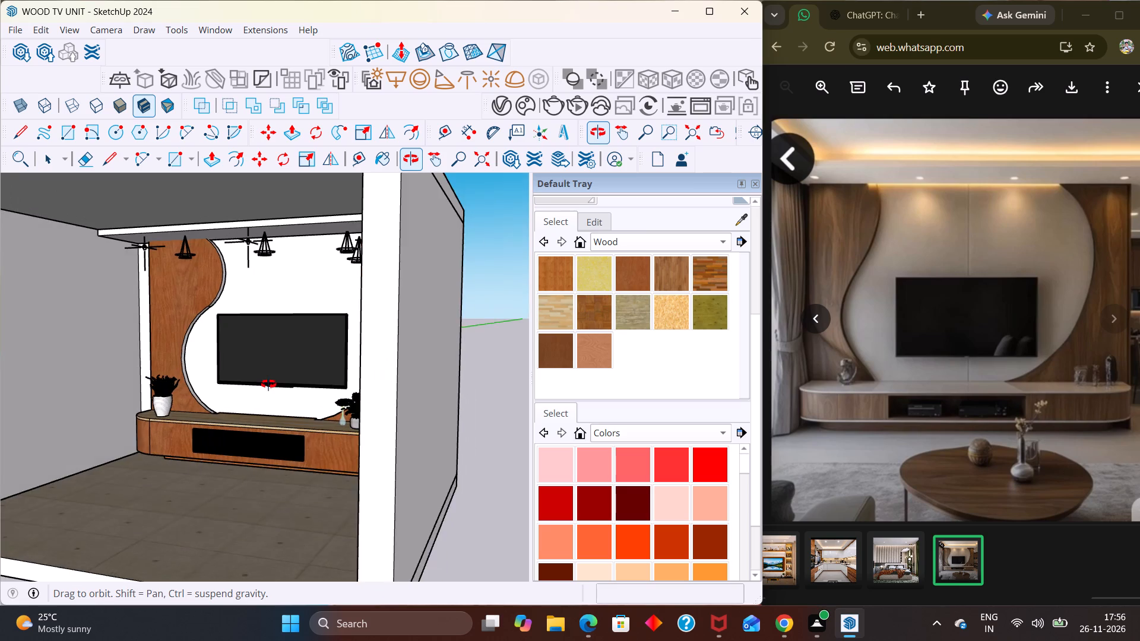
pyautogui.moveTo(268, 384); pyautogui.dragTo(421, 372, button='middle')
pyautogui.scroll(2, 313, 318)
pyautogui.moveTo(235, 337); pyautogui.dragTo(103, 373, button='middle')
pyautogui.scroll(6, 148, 270)
pyautogui.moveTo(202, 293); pyautogui.dragTo(176, 201, button='middle')
pyautogui.scroll(1, 179, 207)
pyautogui.scroll(-11, 185, 237)
pyautogui.moveTo(248, 277); pyautogui.dragTo(285, 284, button='middle')
pyautogui.scroll(-1, 373, 366)
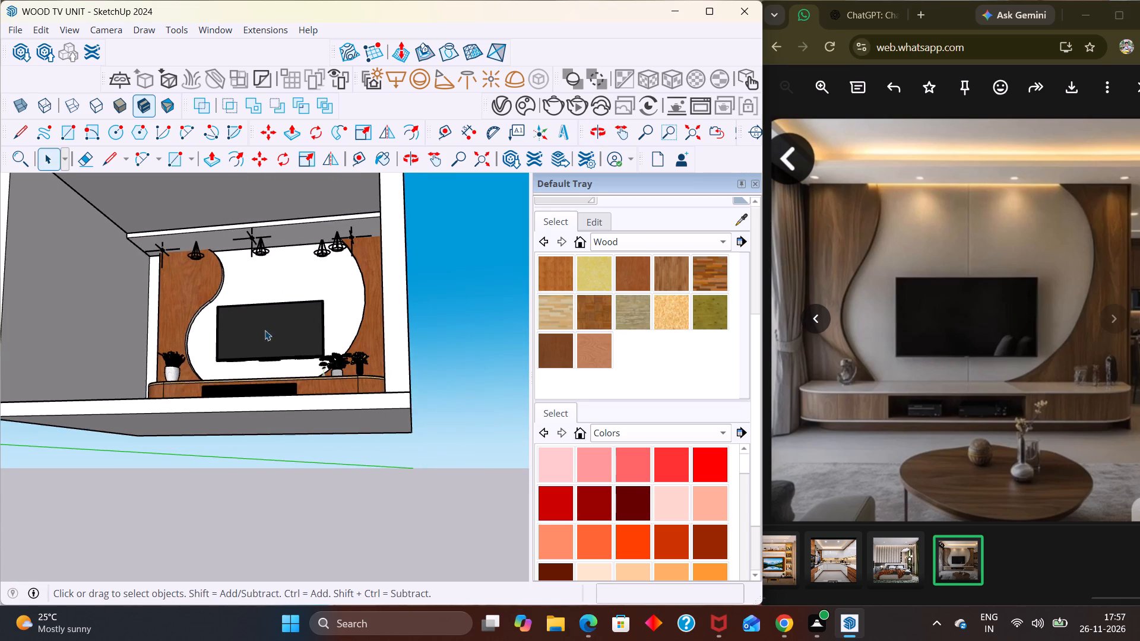
pyautogui.moveTo(282, 345); pyautogui.dragTo(329, 402, button='middle')
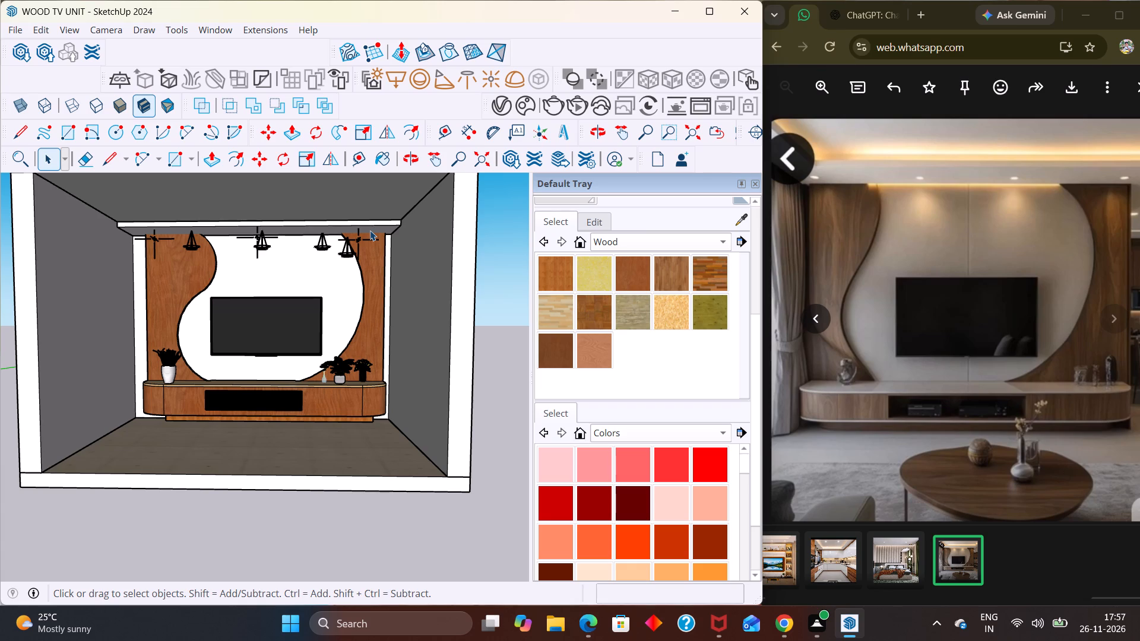
pyautogui.scroll(-6, 392, 219)
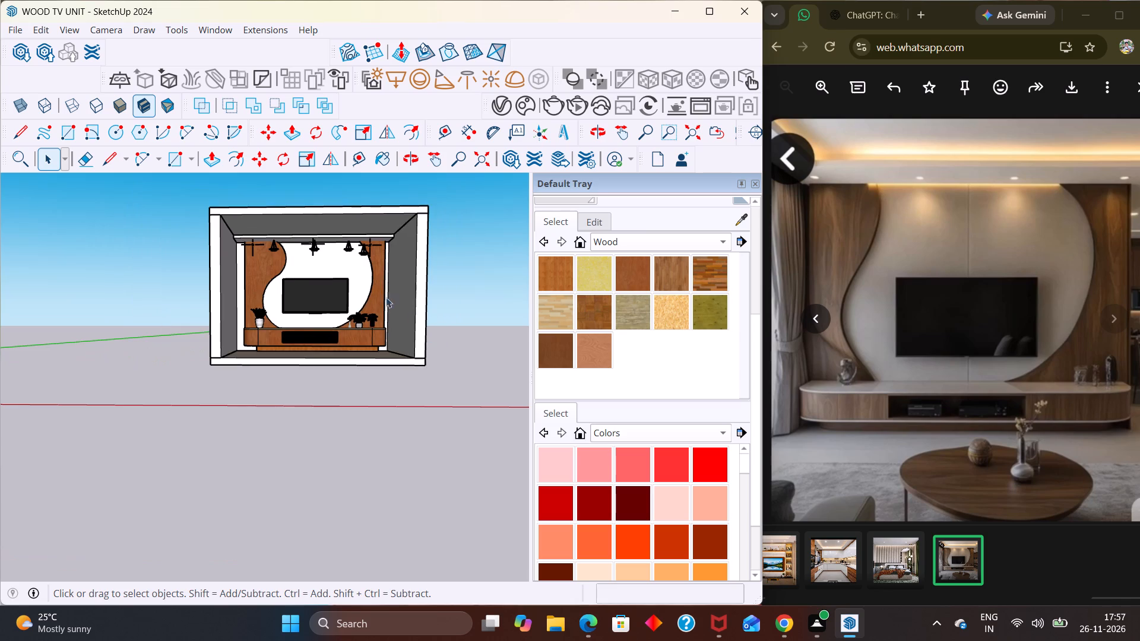
pyautogui.moveTo(448, 282); pyautogui.dragTo(438, 245, button='middle')
pyautogui.scroll(2, 438, 245)
pyautogui.moveTo(413, 255); pyautogui.dragTo(451, 323, button='middle')
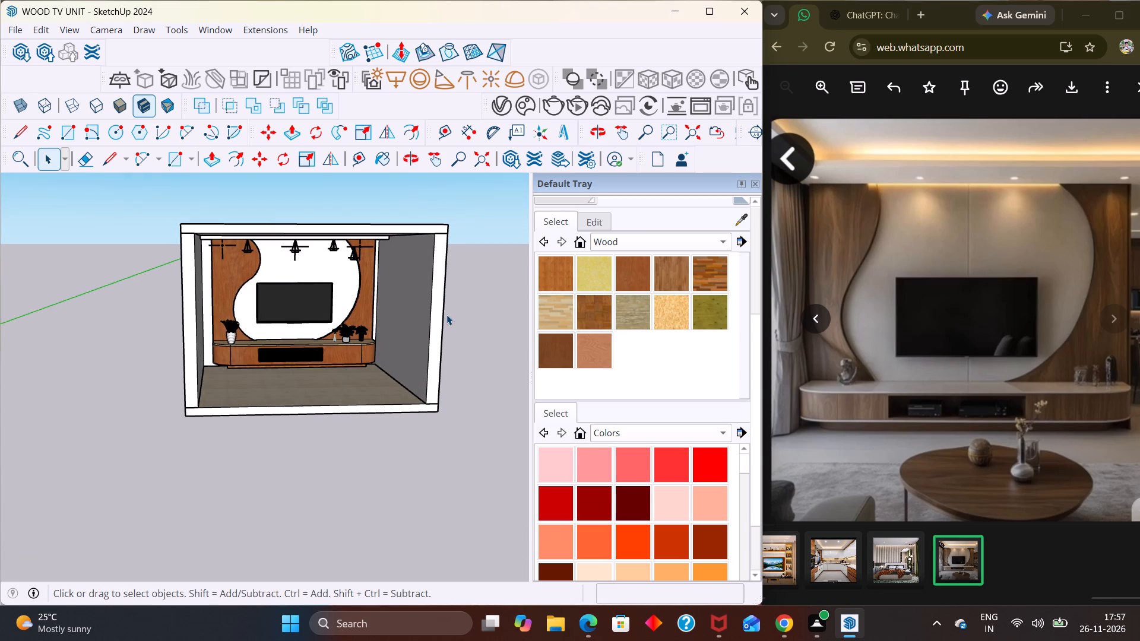
pyautogui.scroll(-2, 452, 381)
pyautogui.scroll(-3, 397, 372)
pyautogui.moveTo(397, 372); pyautogui.dragTo(405, 401, button='middle')
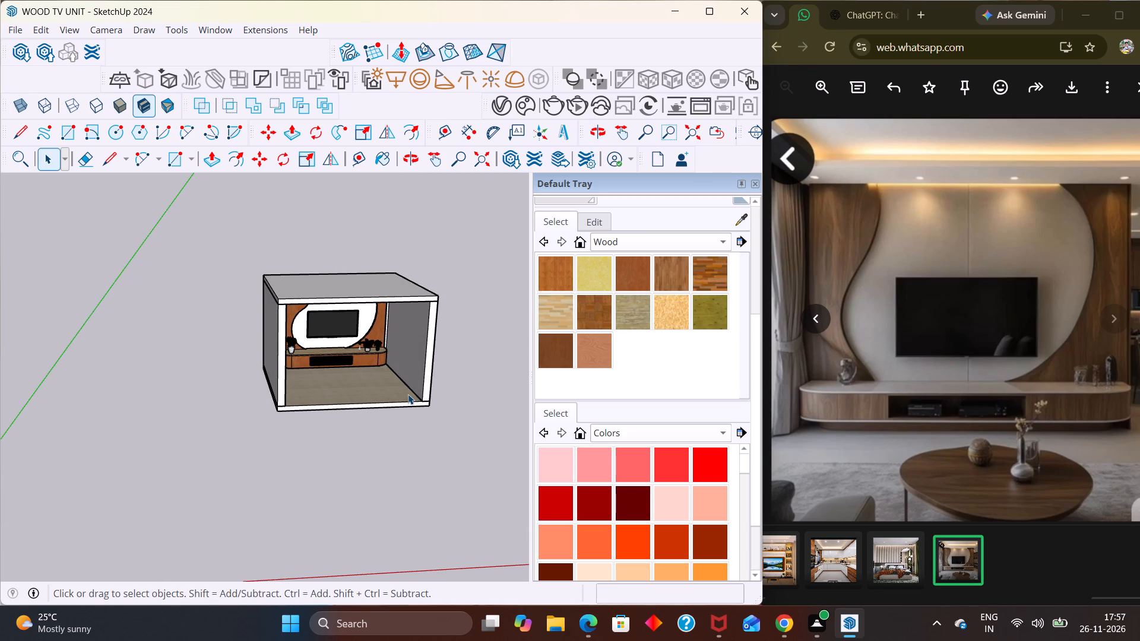